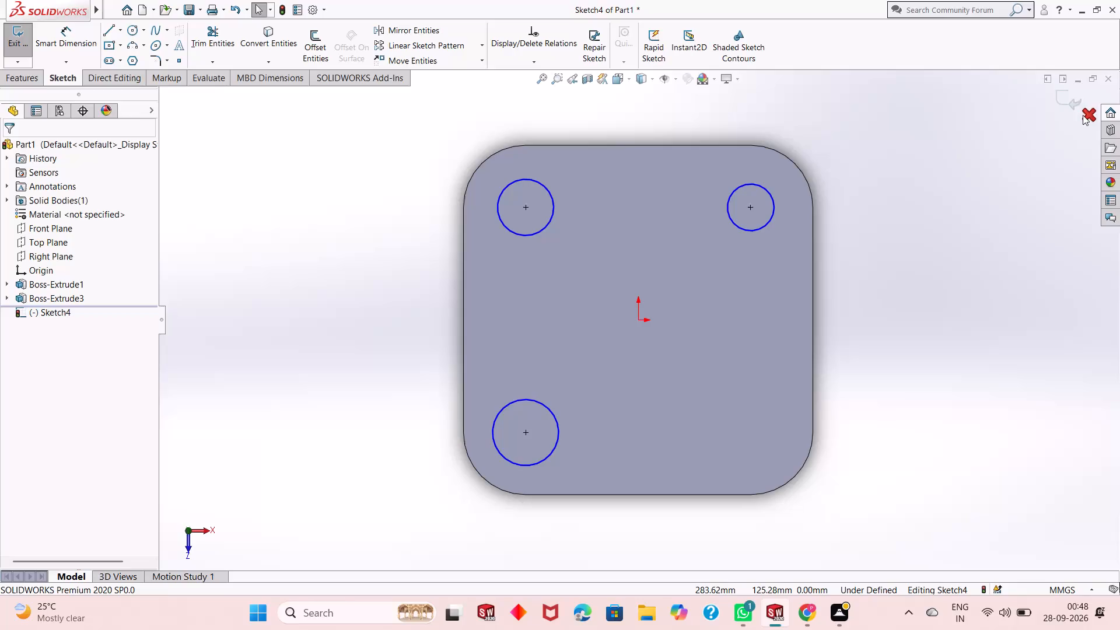
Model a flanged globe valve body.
Close the current part, discarding its unsaved changes.
{"action": "left_click", "coordinate": [1107, 81]}
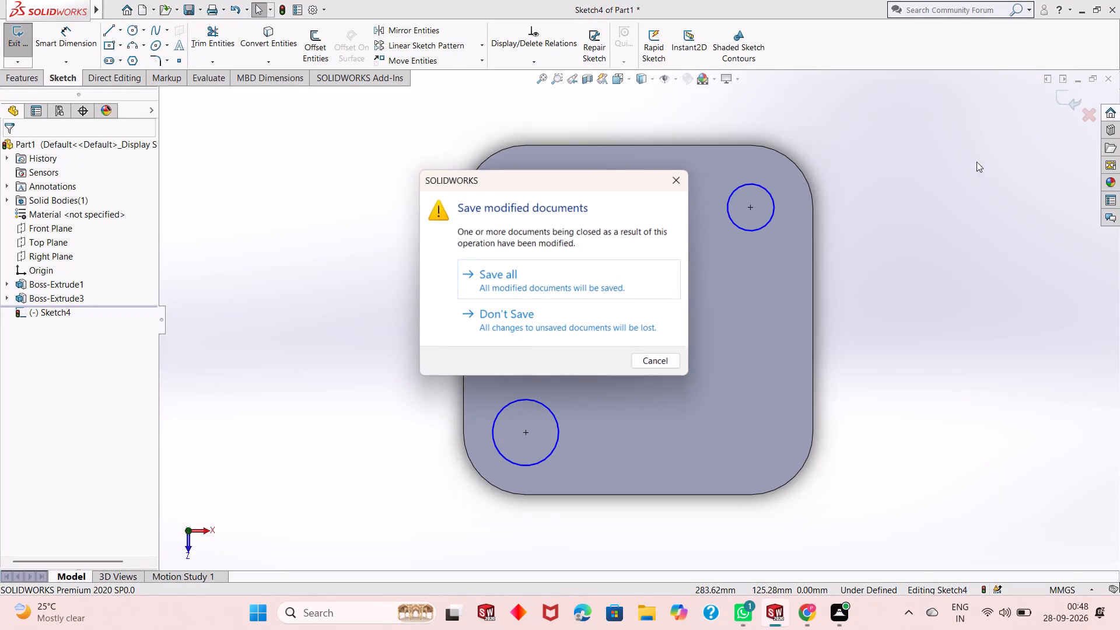
{"action": "left_click", "coordinate": [511, 317]}
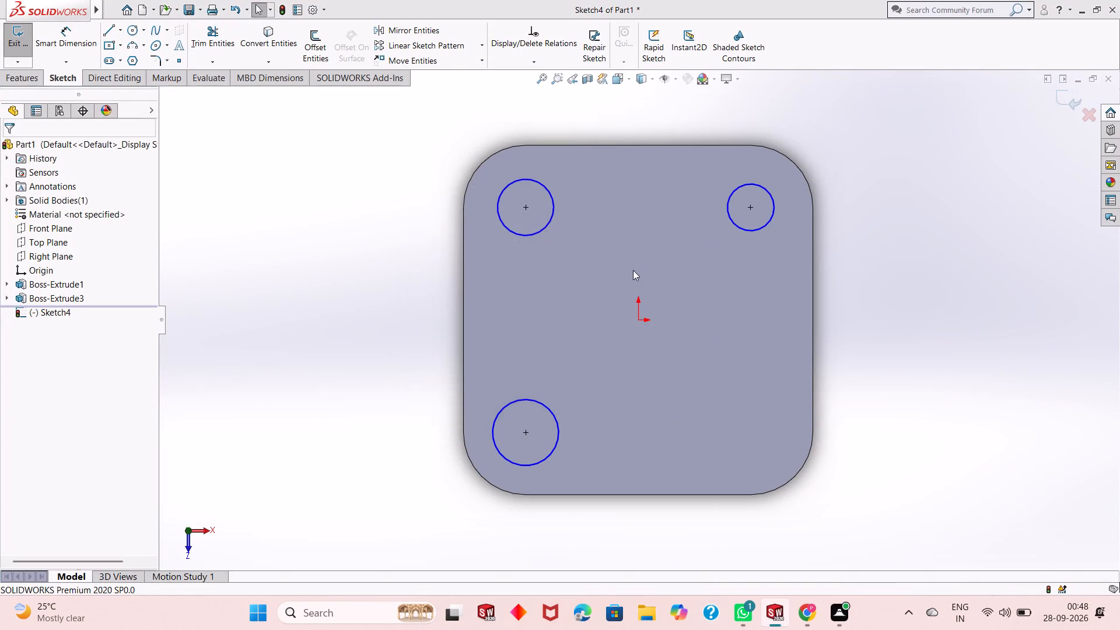
{"action": "key", "text": "Escape"}
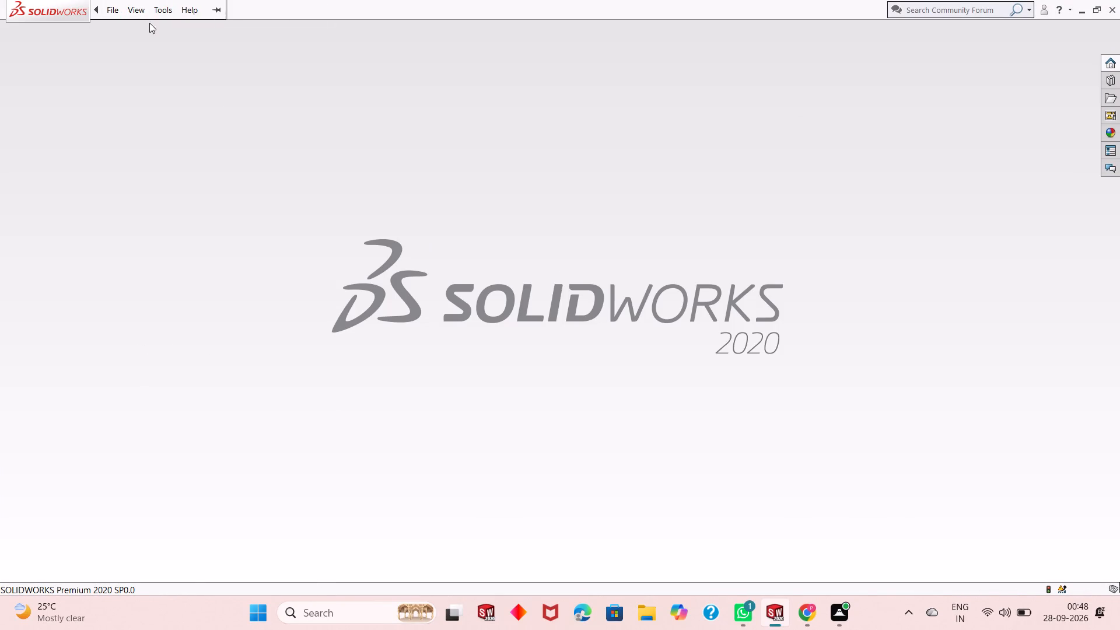
Create a new part document.
{"action": "left_click", "coordinate": [143, 15]}
{"action": "double_click", "coordinate": [266, 278]}
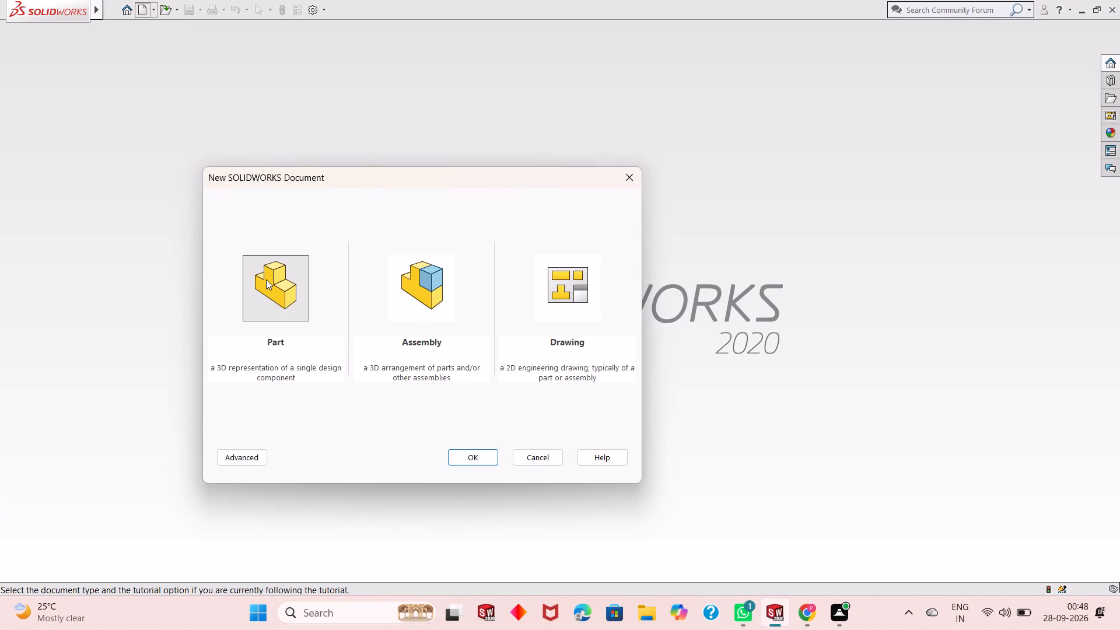
{"action": "left_click", "coordinate": [266, 279]}
{"action": "left_click", "coordinate": [266, 279]}
{"action": "double_click", "coordinate": [288, 302]}
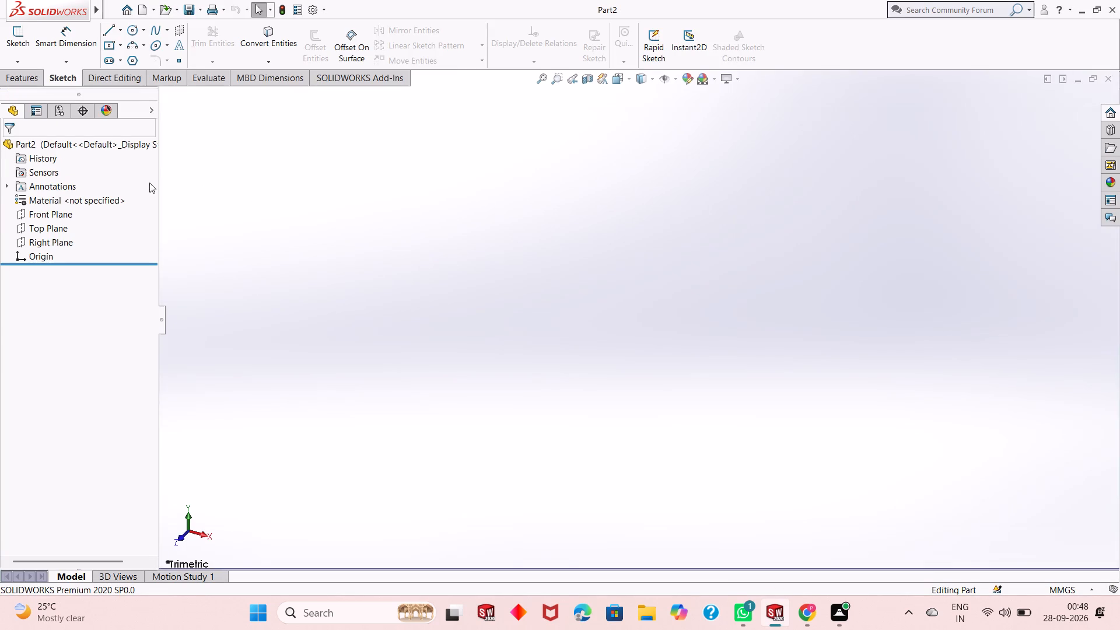
Start a sketch on the Top Plane and draw a circle of about 48 mm radius centred on the origin.
{"action": "left_click", "coordinate": [55, 230]}
{"action": "left_click", "coordinate": [65, 216]}
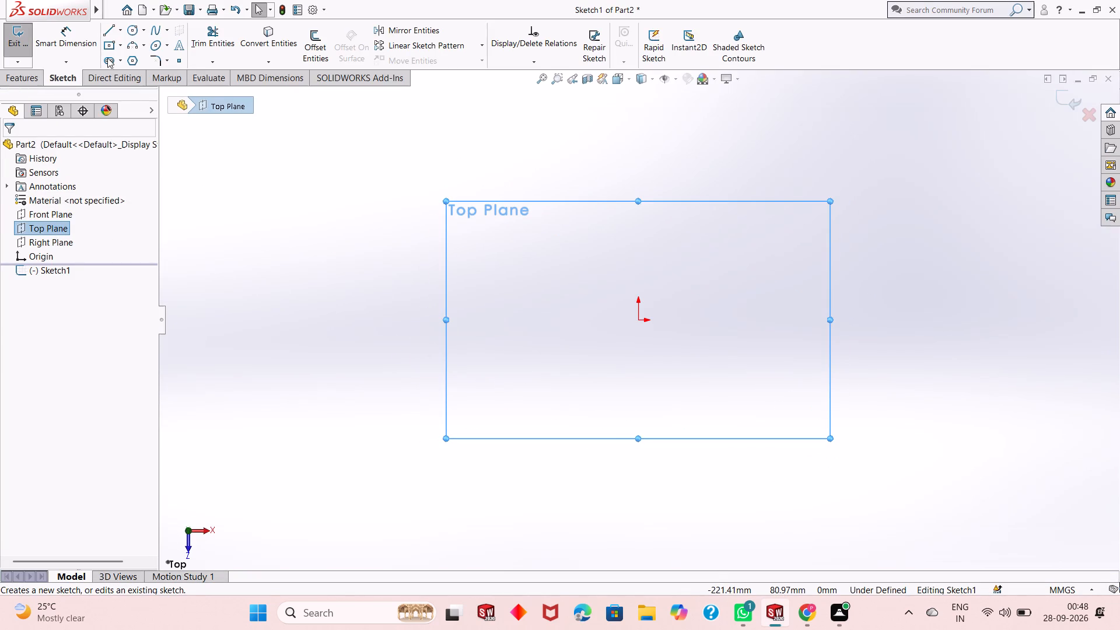
{"action": "left_click", "coordinate": [129, 33]}
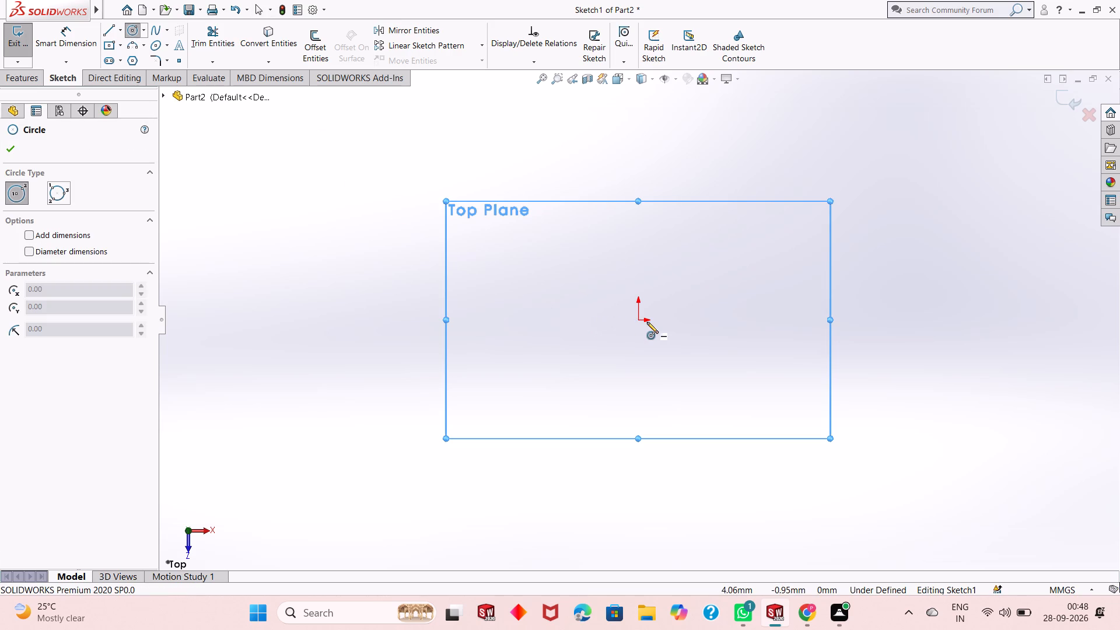
{"action": "left_click", "coordinate": [639, 321]}
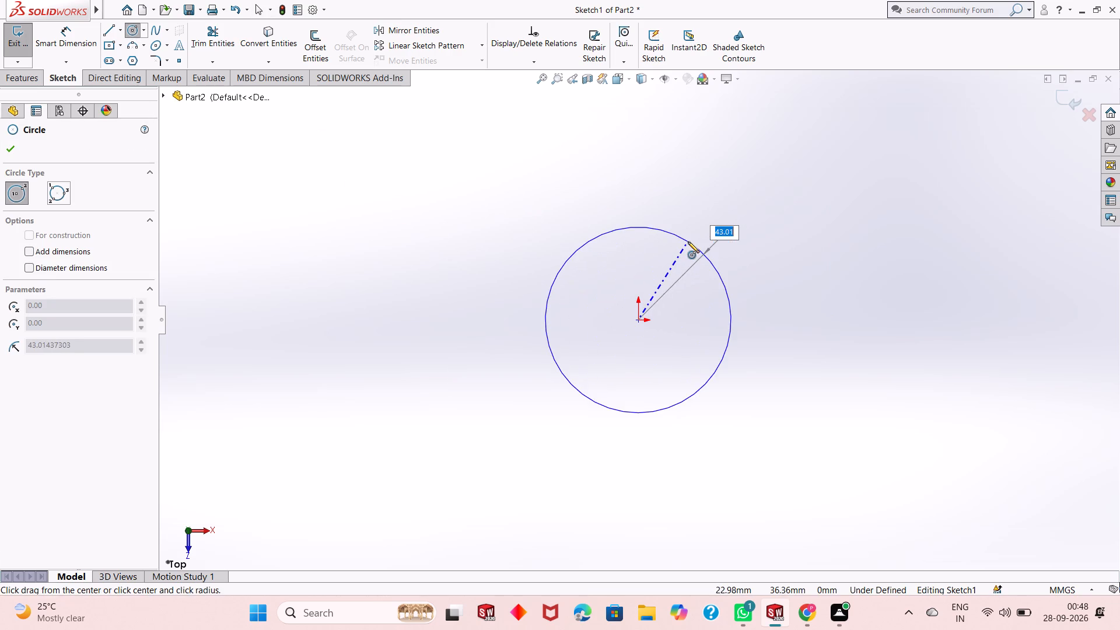
{"action": "left_click", "coordinate": [692, 231]}
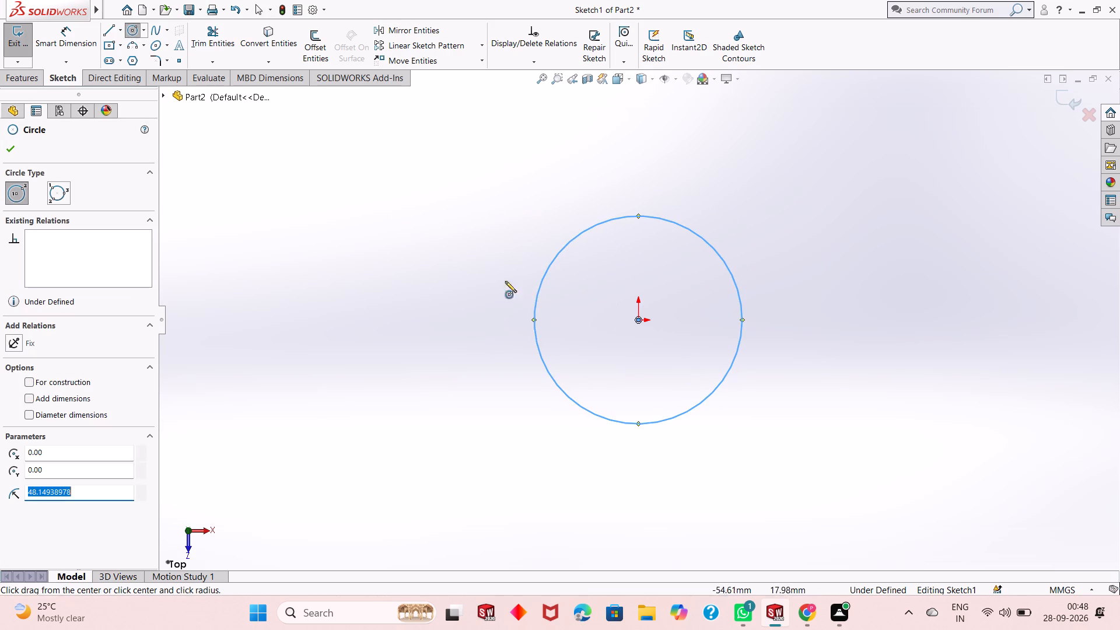
{"action": "right_click", "coordinate": [350, 222]}
{"action": "left_click", "coordinate": [394, 232]}
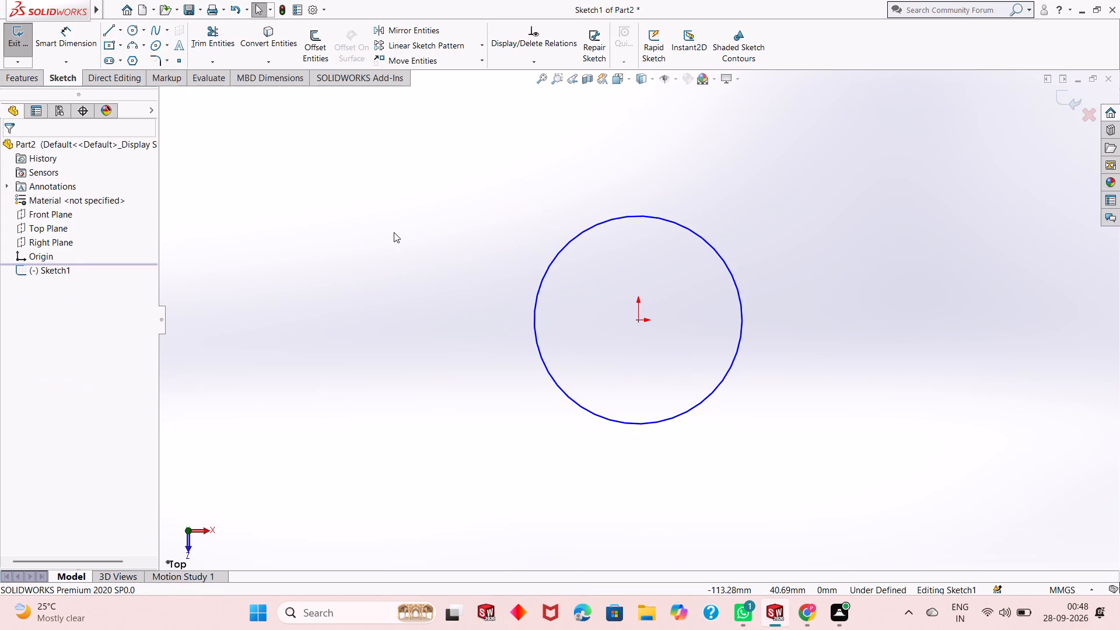
Dimension the circle's diameter as 120 mm.
{"action": "left_click", "coordinate": [72, 36]}
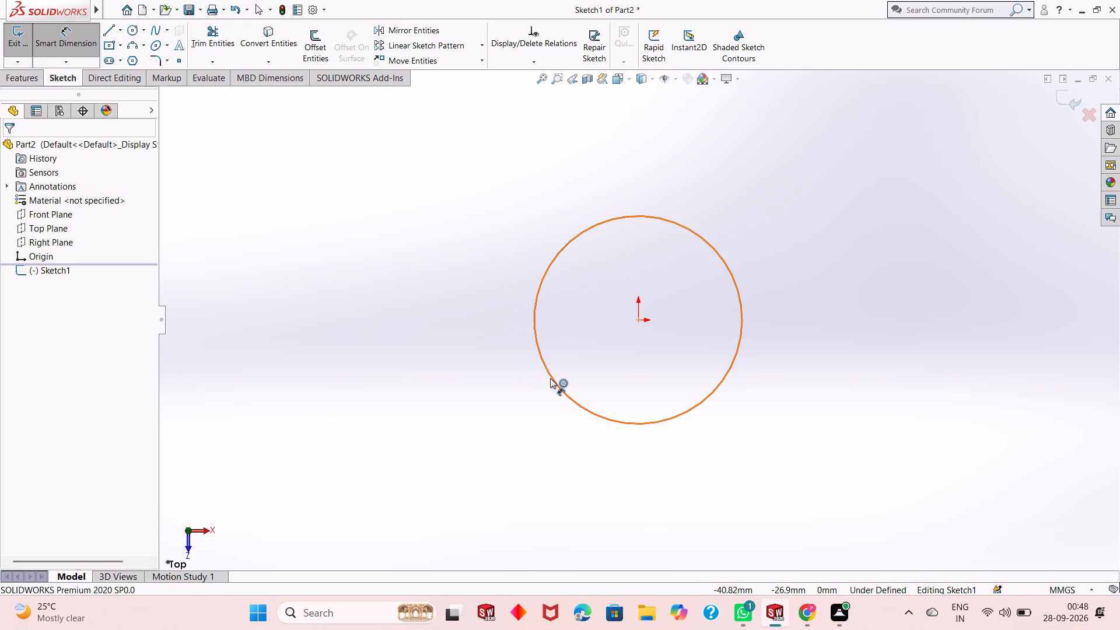
{"action": "left_click", "coordinate": [550, 378]}
{"action": "left_click", "coordinate": [452, 461]}
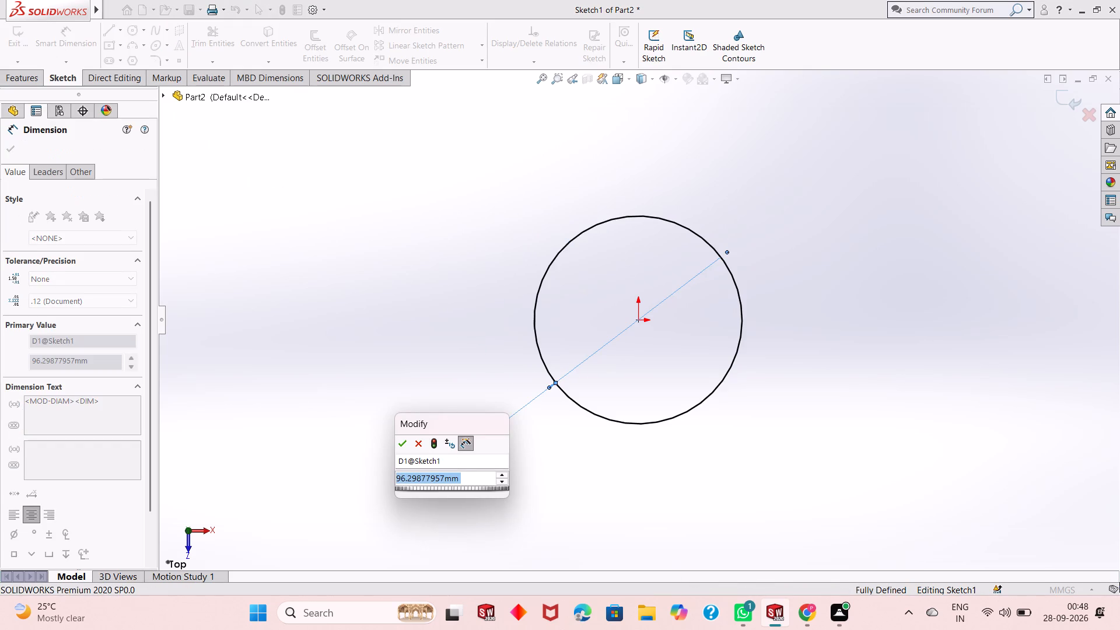
{"action": "type", "text": "120"}
{"action": "key", "text": "Return"}
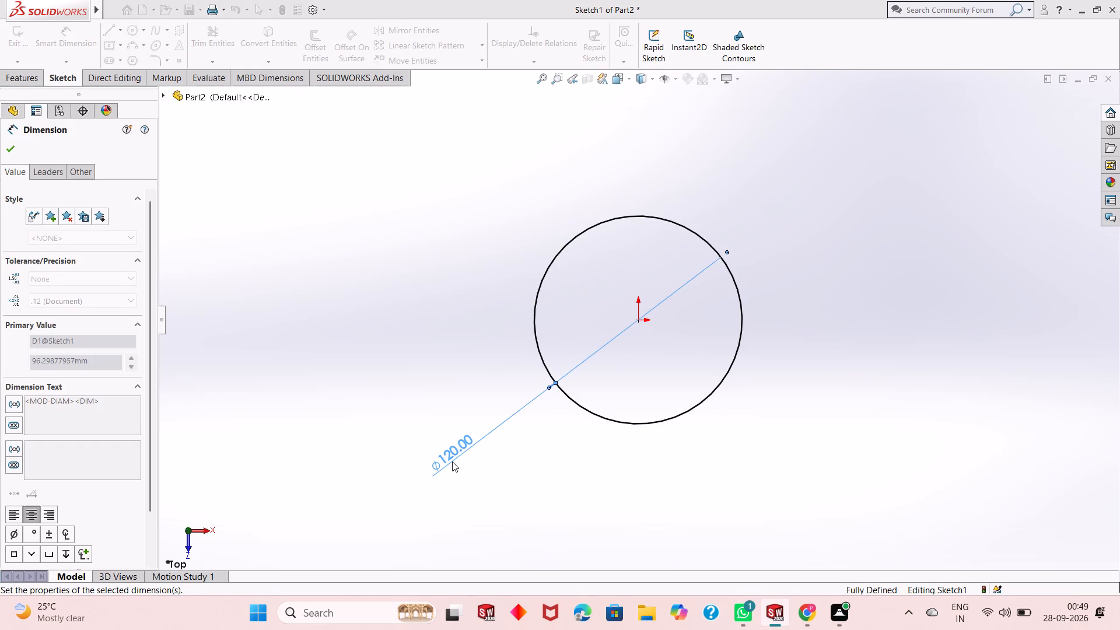
{"action": "right_click", "coordinate": [405, 343]}
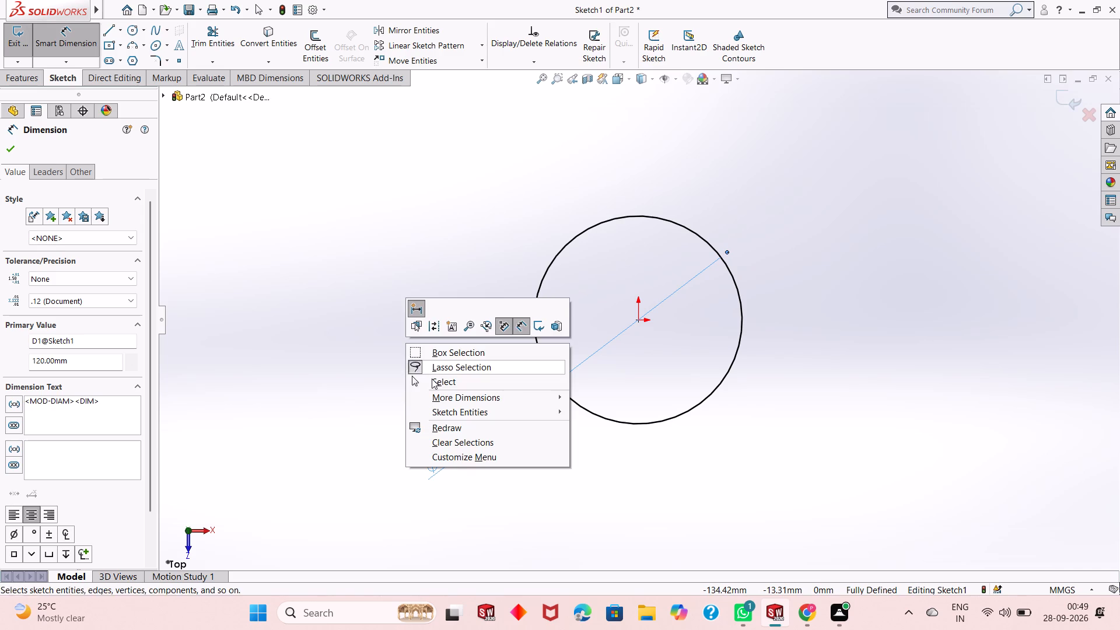
{"action": "left_click", "coordinate": [432, 380]}
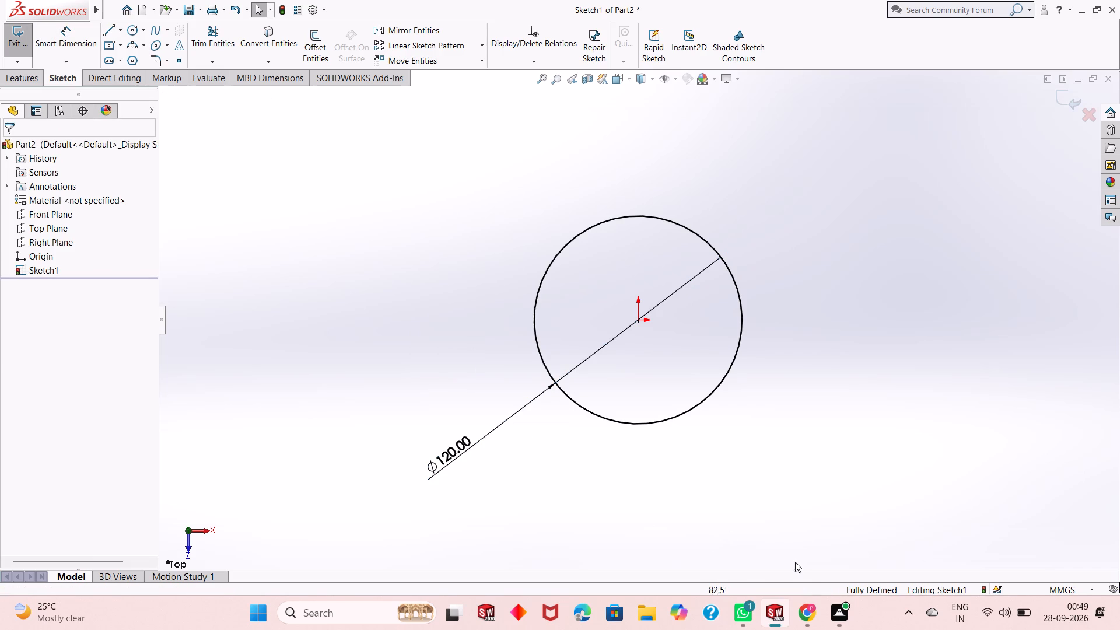
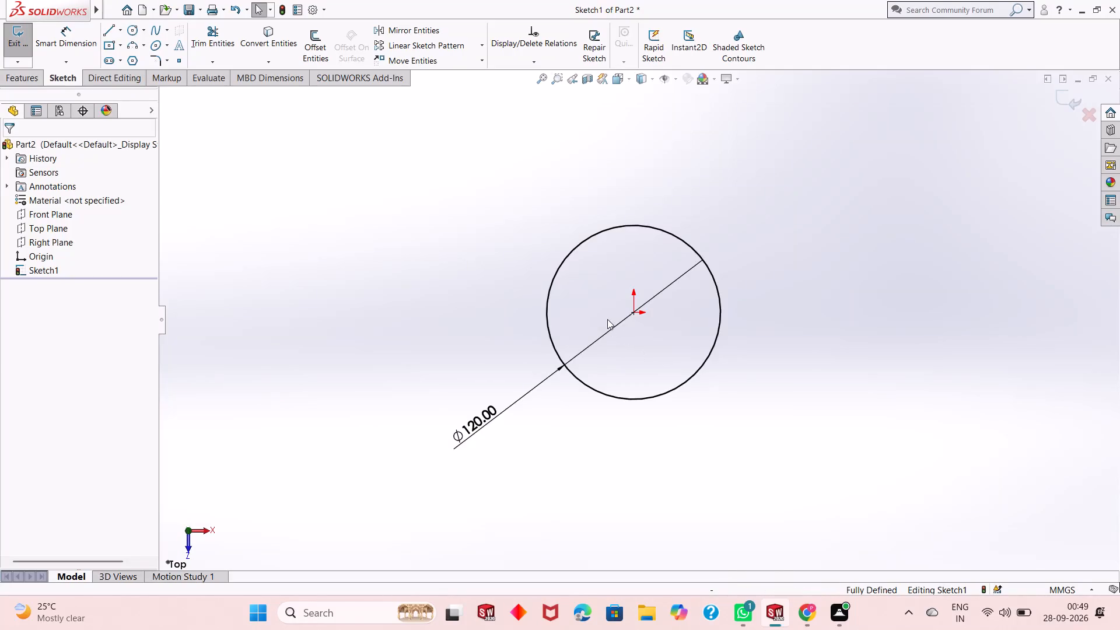
Extrude the 120 mm circle as a blind boss 128 mm deep.
{"action": "scroll", "coordinate": [607, 319], "scroll_direction": "down", "scroll_amount": 1}
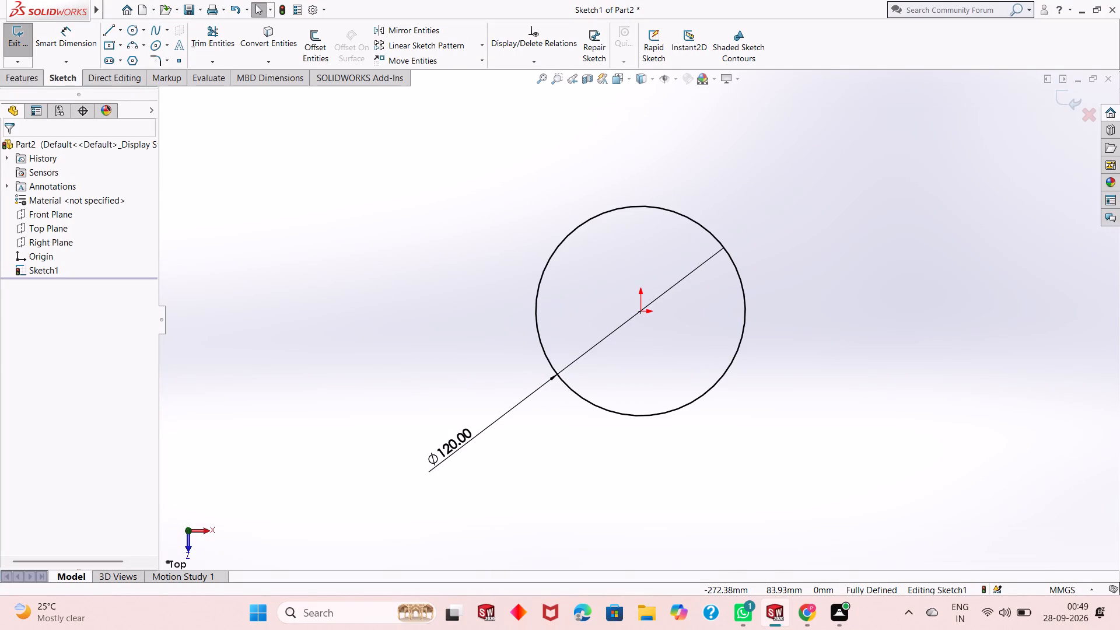
{"action": "left_click", "coordinate": [32, 80]}
{"action": "left_click", "coordinate": [30, 57]}
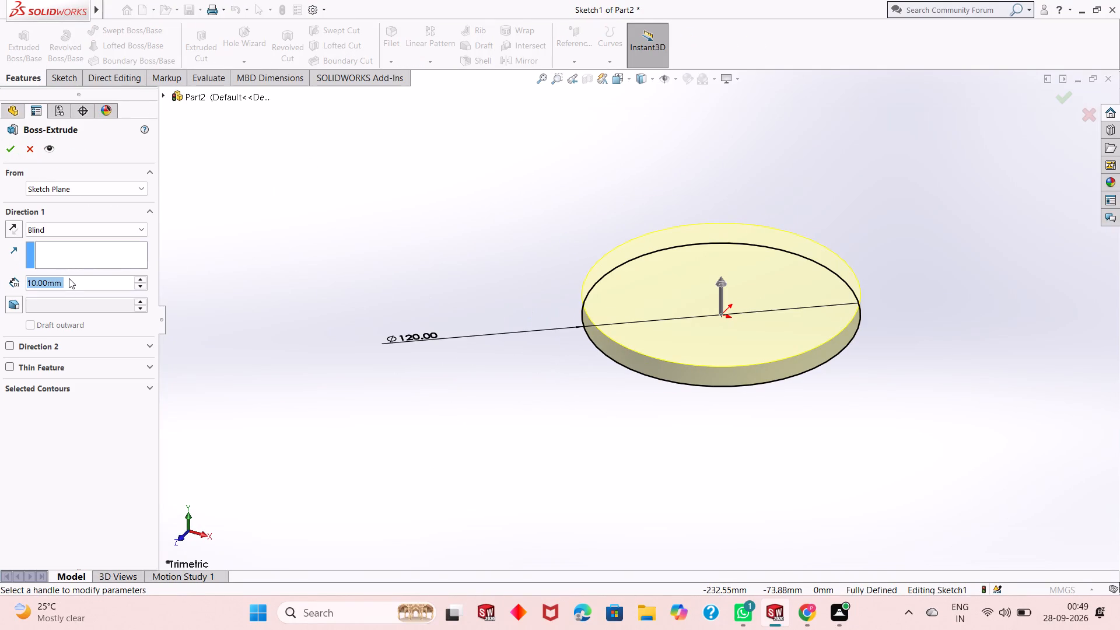
{"action": "type", "text": "128"}
{"action": "key", "text": "Return"}
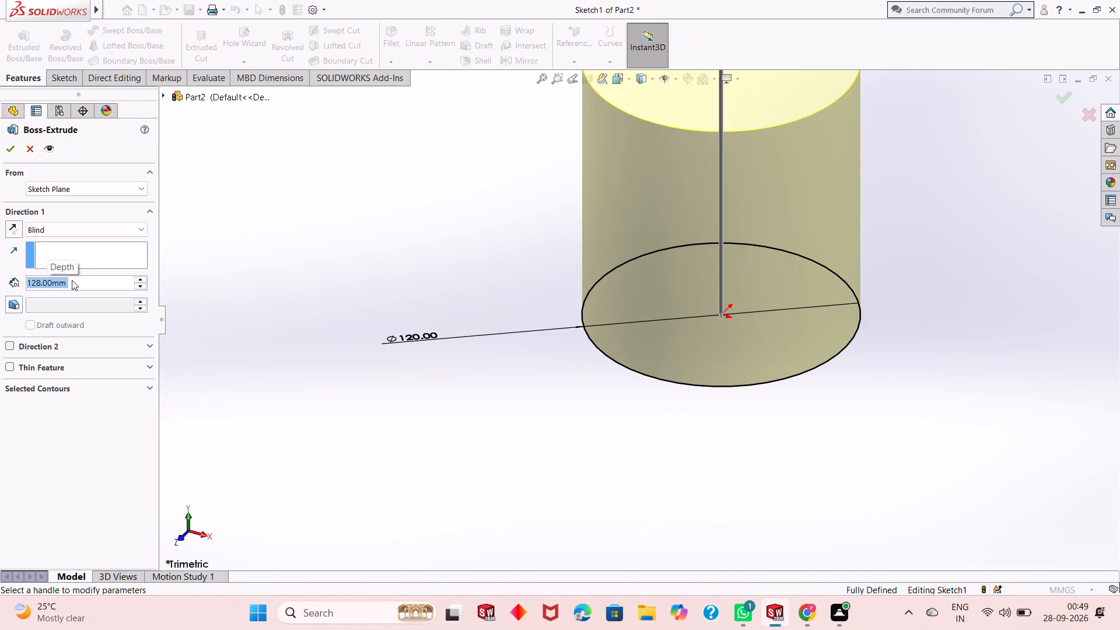
{"action": "scroll", "coordinate": [625, 348], "scroll_direction": "up", "scroll_amount": 4}
{"action": "scroll", "coordinate": [716, 211], "scroll_direction": "down", "scroll_amount": 2}
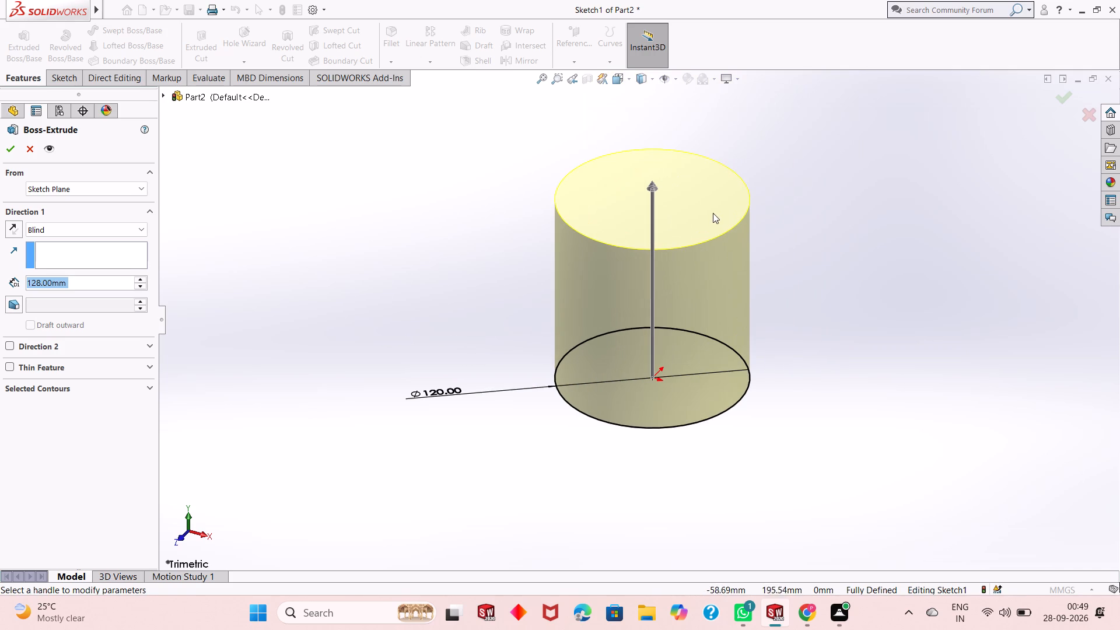
{"action": "left_click", "coordinate": [8, 152]}
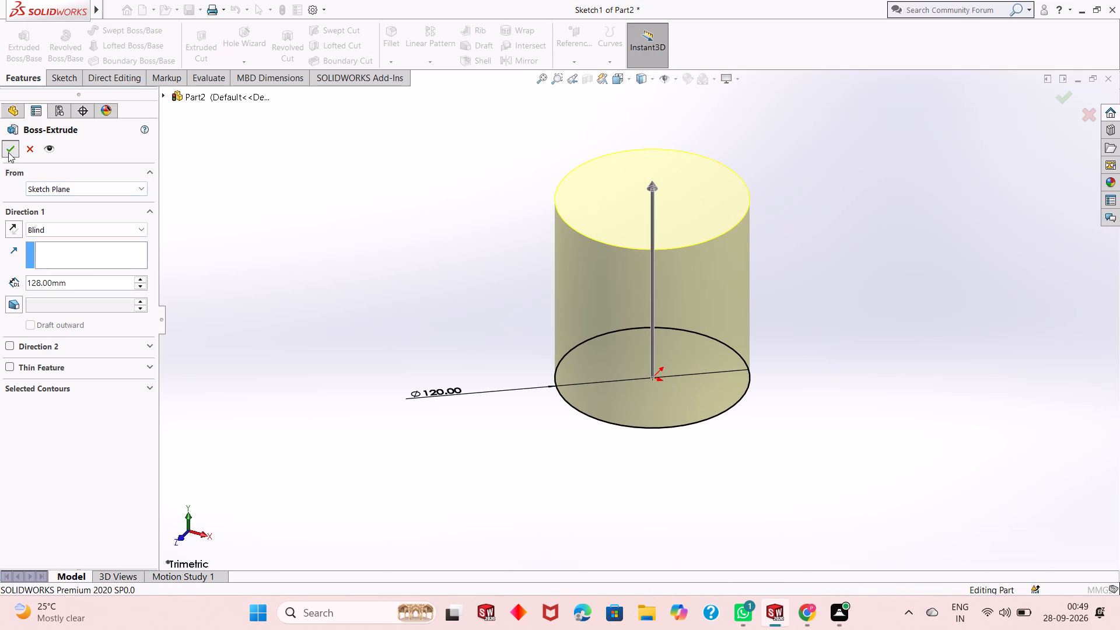
{"action": "left_click", "coordinate": [453, 272]}
Start a sketch on the cylinder's top face and draw a centre rectangle about 212 by 169 mm, centred on the origin.
{"action": "scroll", "coordinate": [582, 311], "scroll_direction": "up", "scroll_amount": 1}
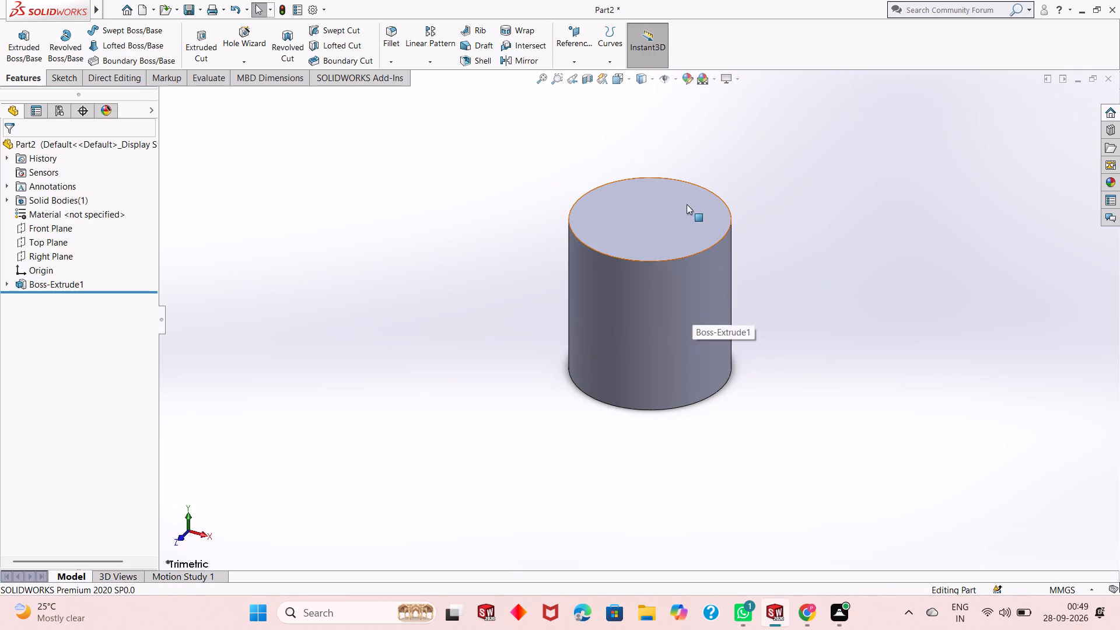
{"action": "left_click", "coordinate": [687, 204]}
{"action": "left_click", "coordinate": [734, 175]}
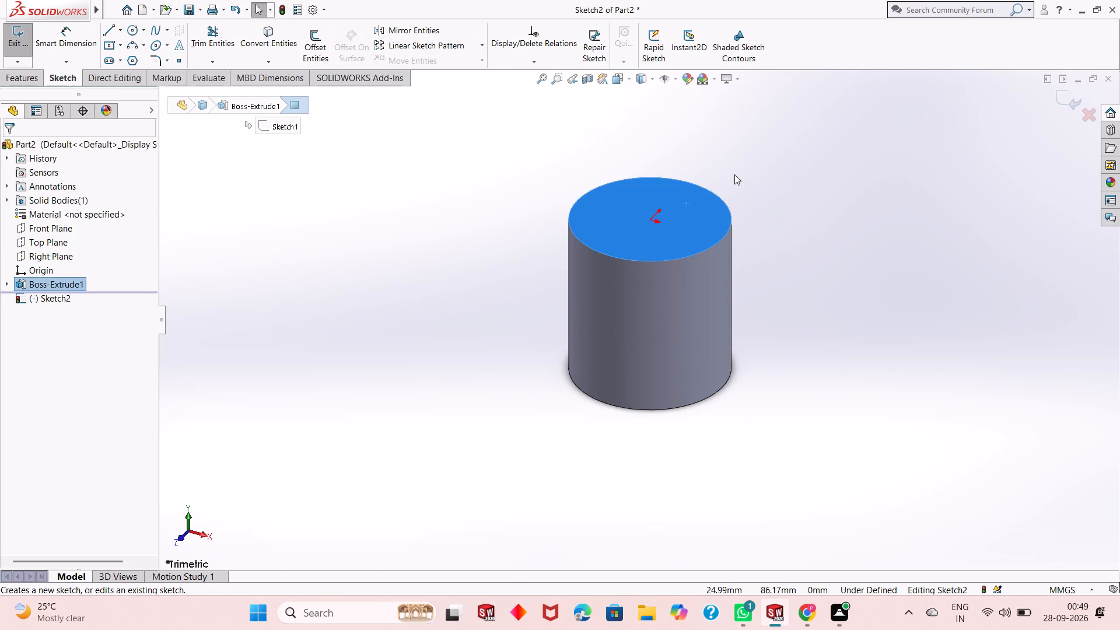
{"action": "key", "text": "ctrl+8"}
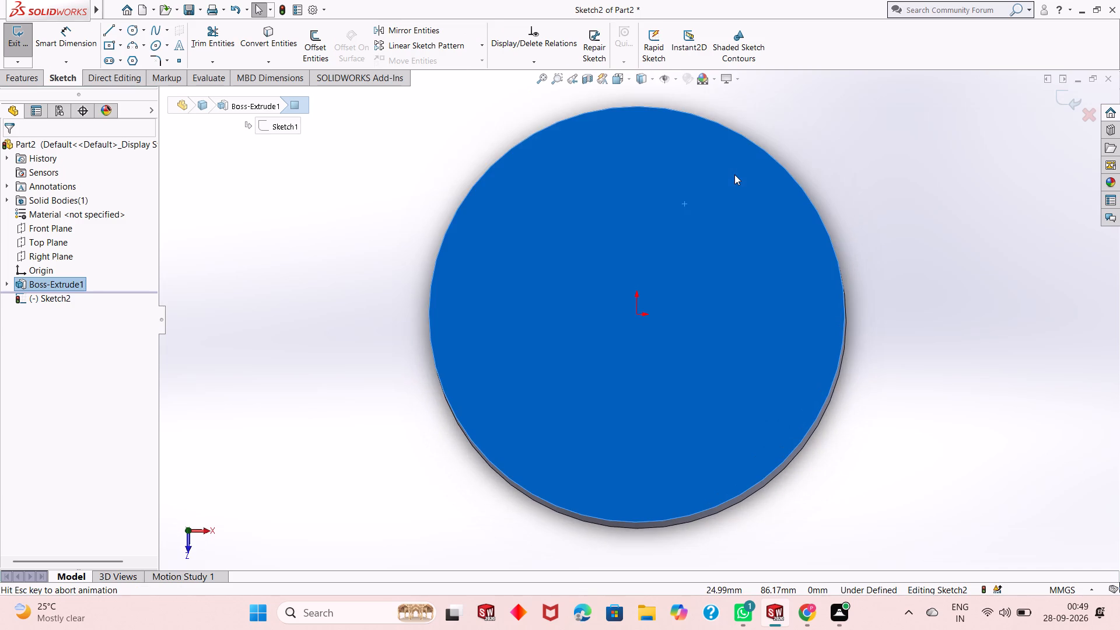
{"action": "scroll", "coordinate": [661, 250], "scroll_direction": "up", "scroll_amount": 3}
{"action": "left_click", "coordinate": [878, 322]}
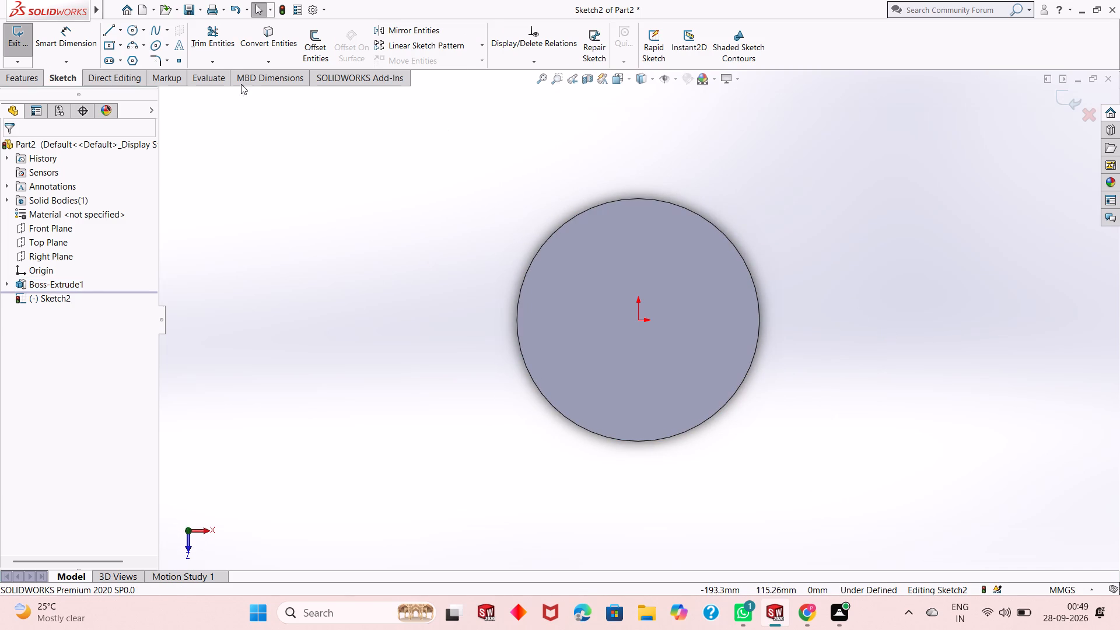
{"action": "left_click", "coordinate": [106, 48]}
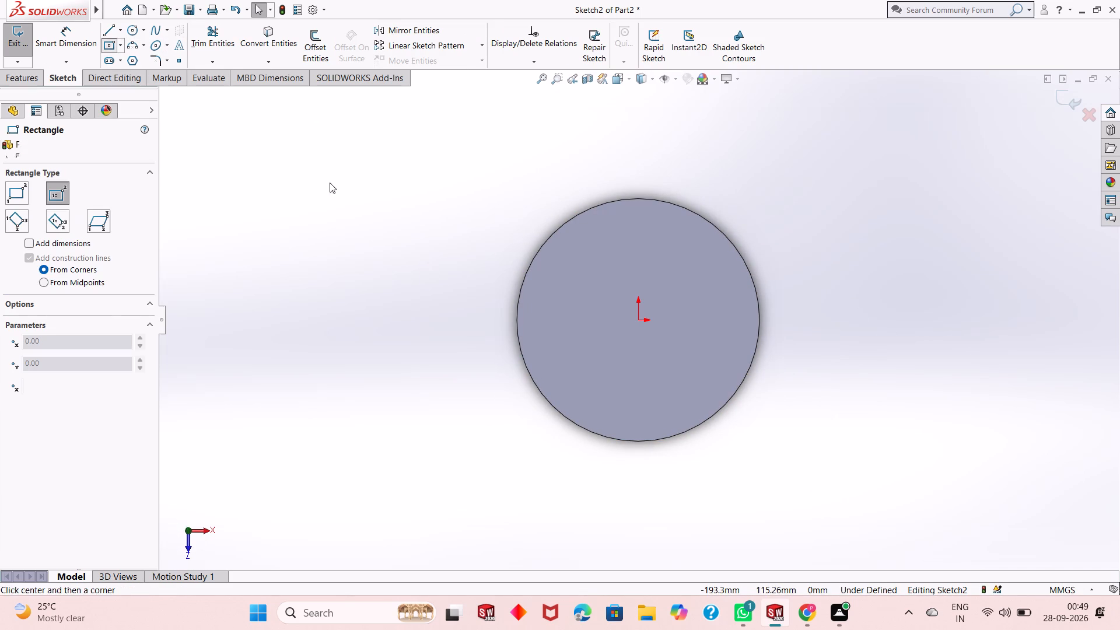
{"action": "left_click", "coordinate": [638, 319]}
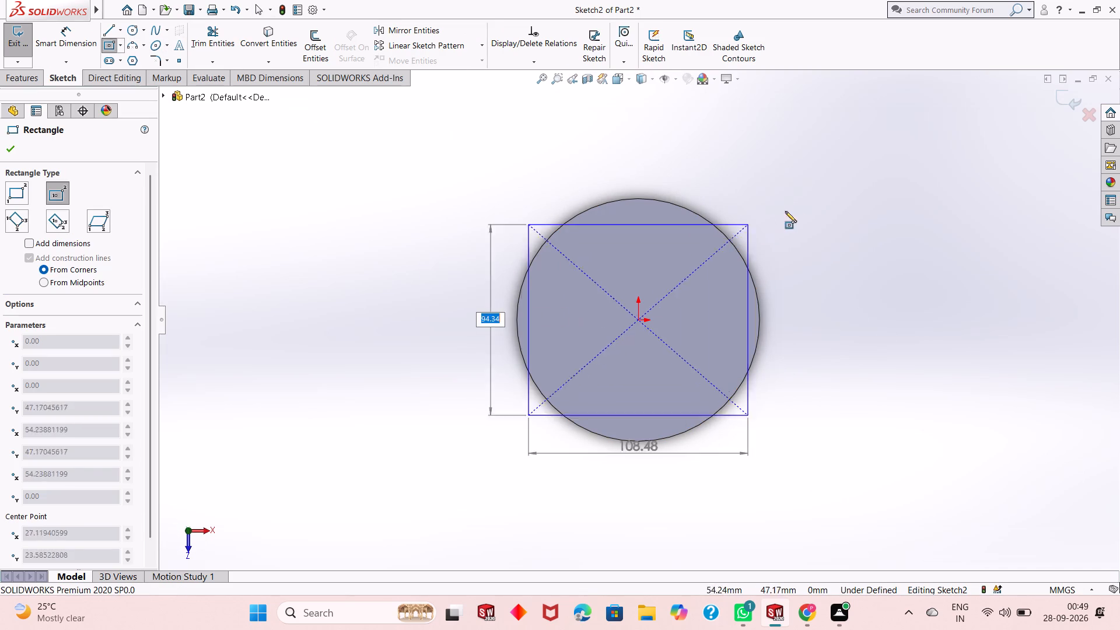
{"action": "left_click", "coordinate": [852, 149]}
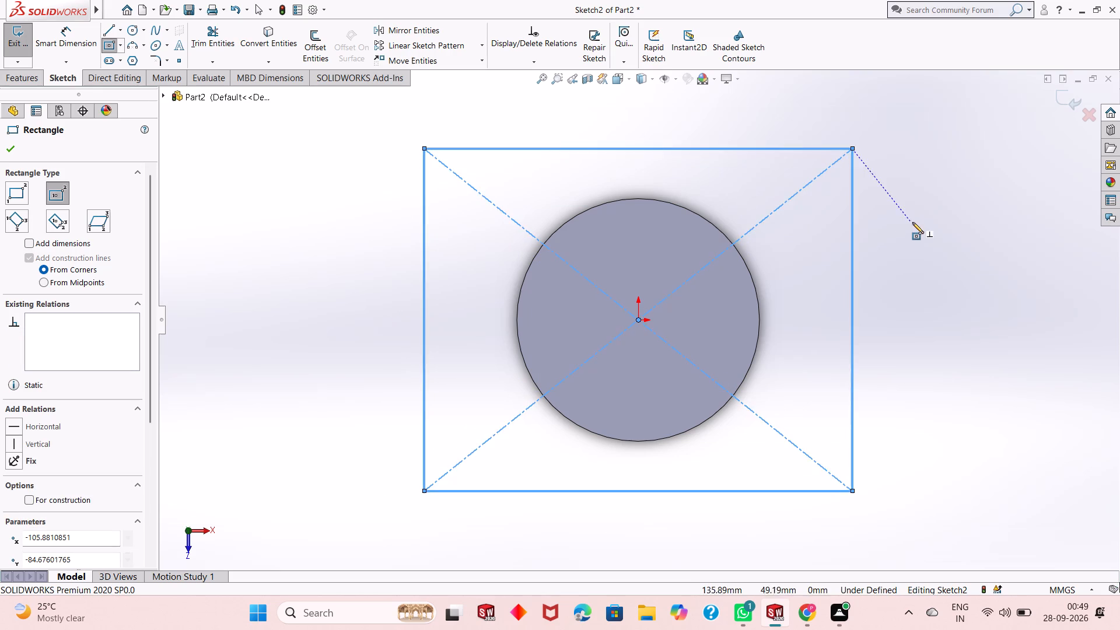
{"action": "right_click", "coordinate": [891, 233]}
{"action": "left_click", "coordinate": [898, 240]}
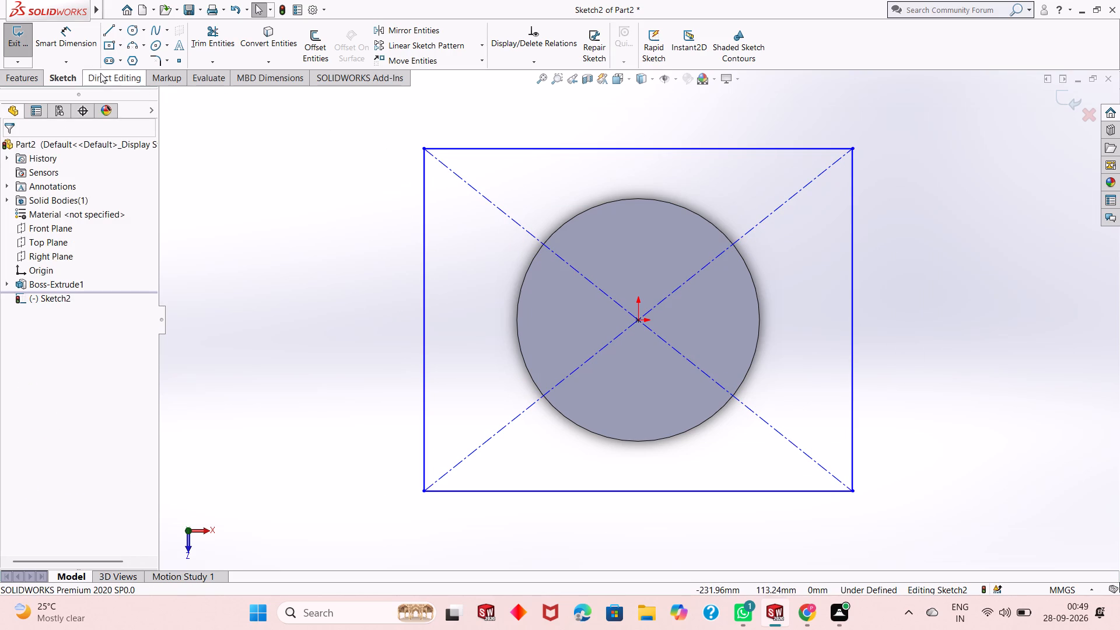
Dimension the rectangle's width and height as 225 mm each.
{"action": "left_click", "coordinate": [69, 38]}
{"action": "left_click", "coordinate": [520, 148]}
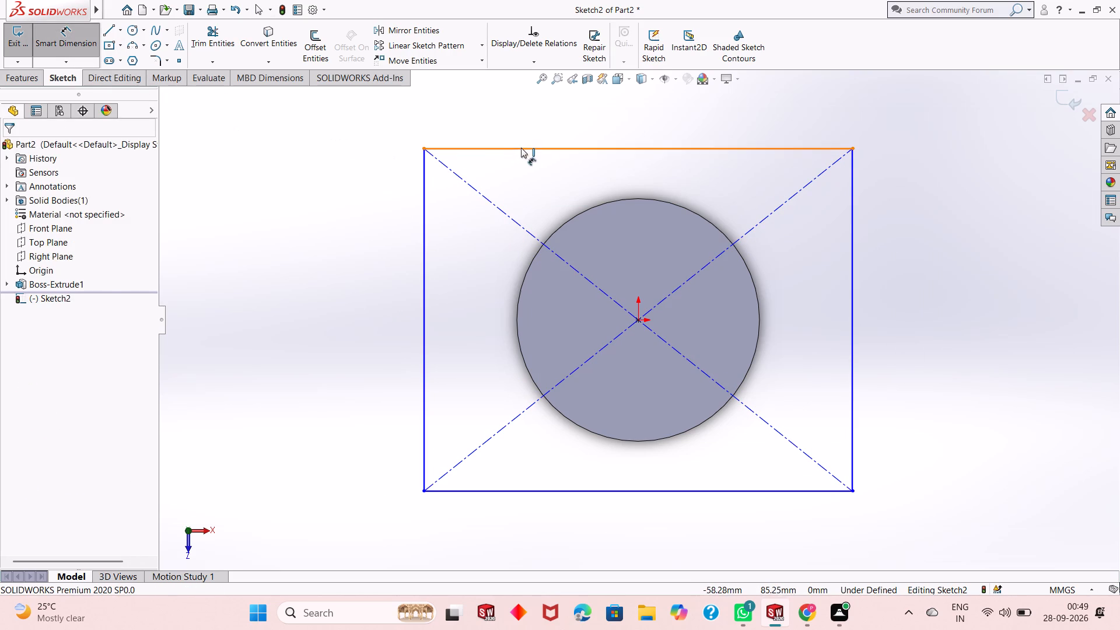
{"action": "left_click", "coordinate": [568, 112]}
{"action": "key", "text": "2"}
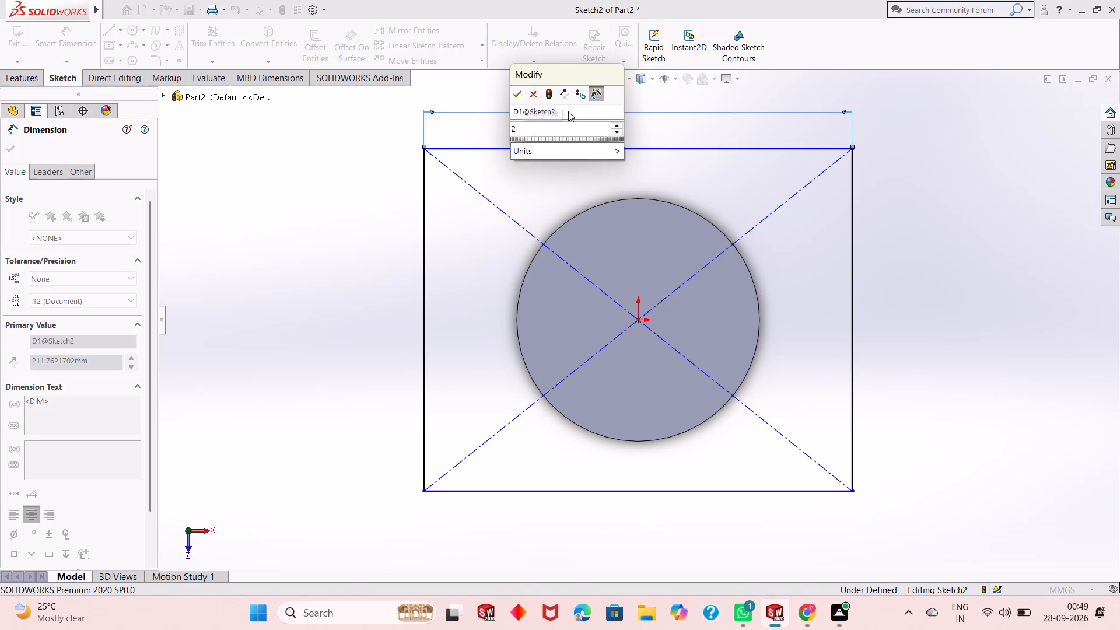
{"action": "type", "text": "25"}
{"action": "key", "text": "Return"}
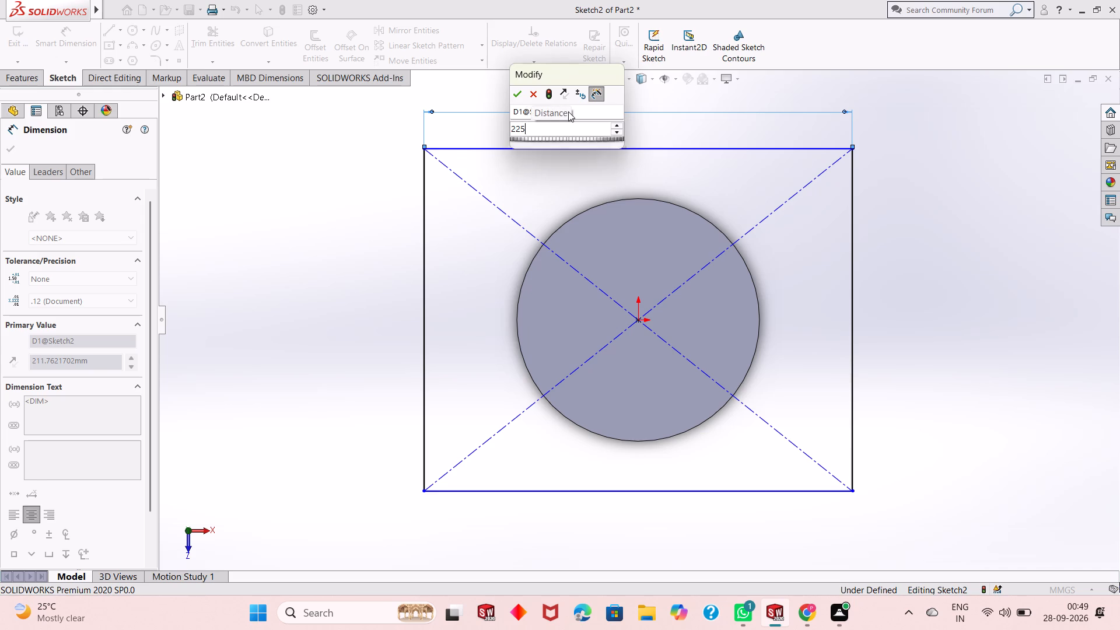
{"action": "left_click", "coordinate": [864, 269]}
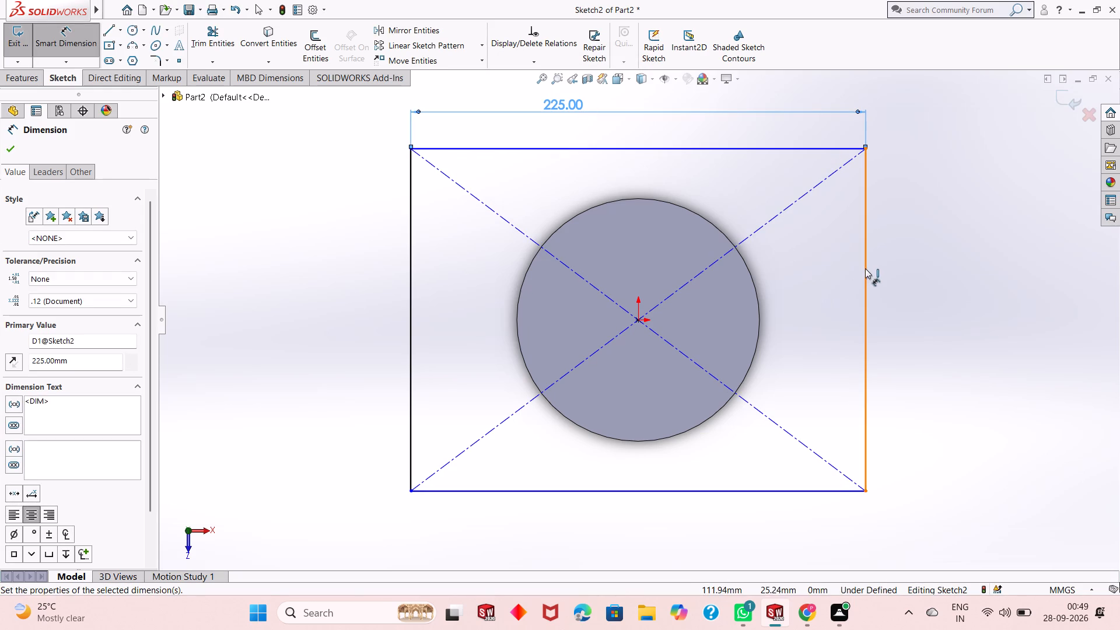
{"action": "left_click", "coordinate": [922, 240]}
{"action": "type", "text": "225"}
{"action": "key", "text": "Return"}
{"action": "scroll", "coordinate": [704, 310], "scroll_direction": "up", "scroll_amount": 2}
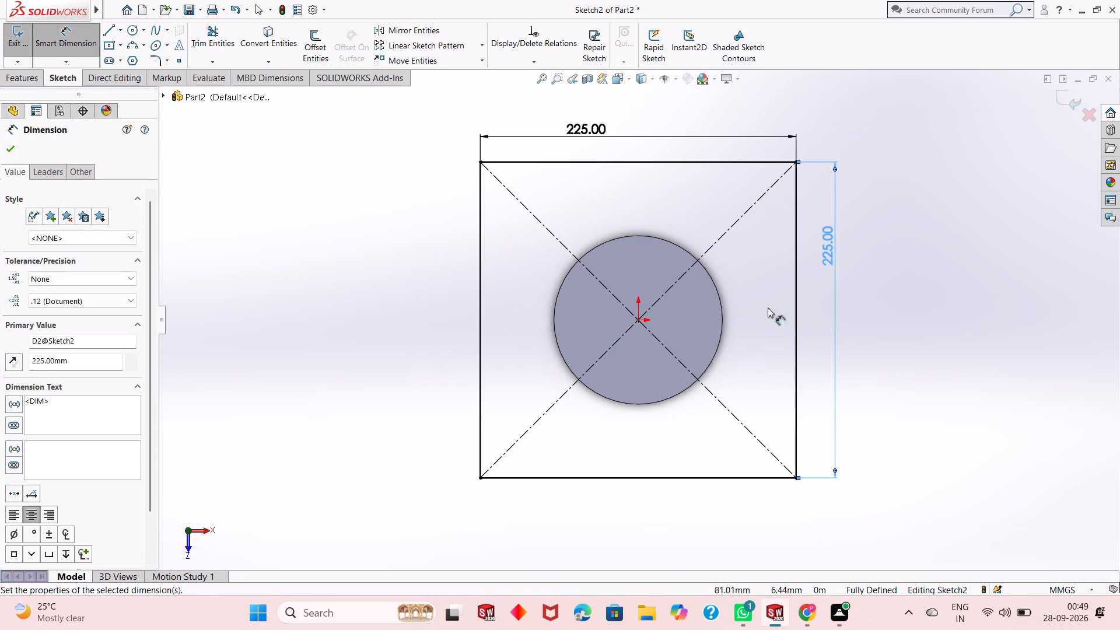
{"action": "right_click", "coordinate": [853, 261]}
{"action": "left_click", "coordinate": [891, 298]}
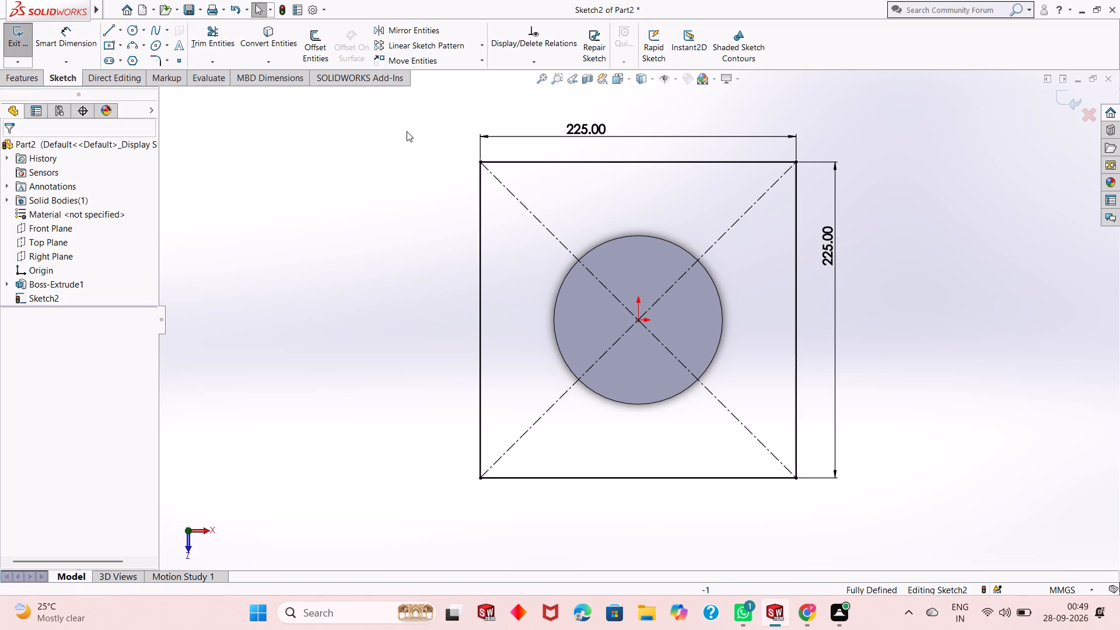
Apply 40 mm sketch fillets to all four corners of the square.
{"action": "left_click", "coordinate": [157, 58]}
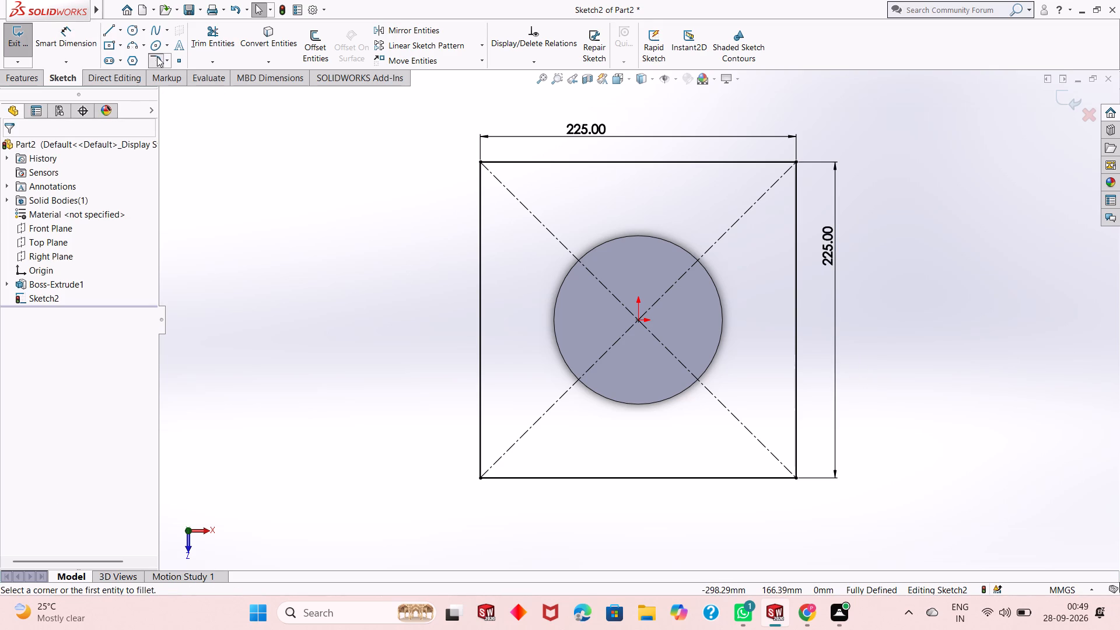
{"action": "type", "text": "40"}
{"action": "key", "text": "Return"}
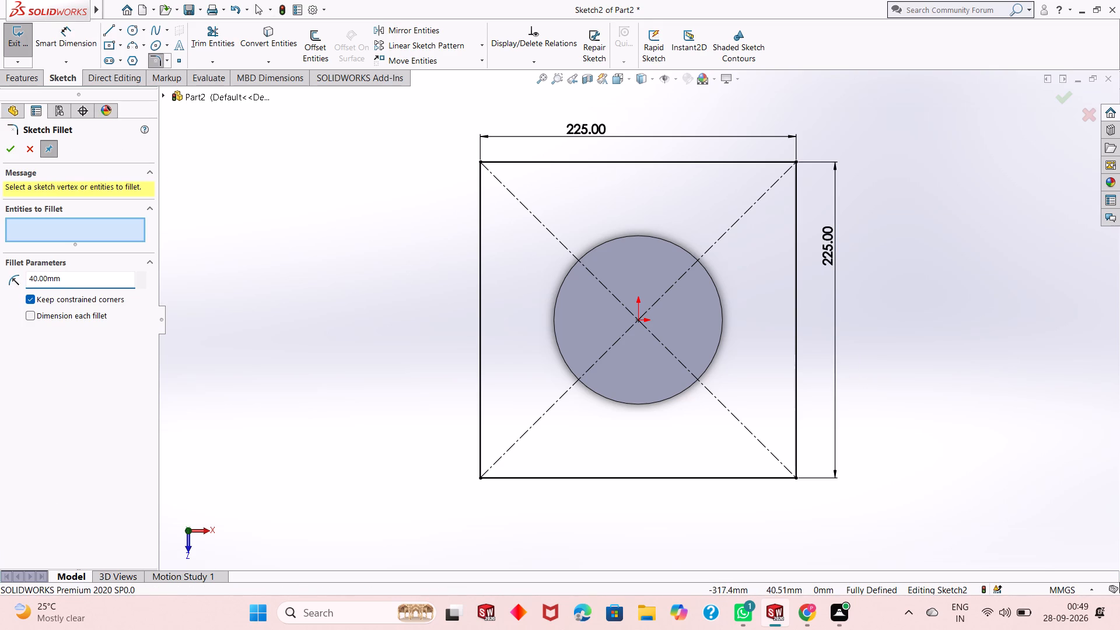
{"action": "left_click", "coordinate": [478, 161]}
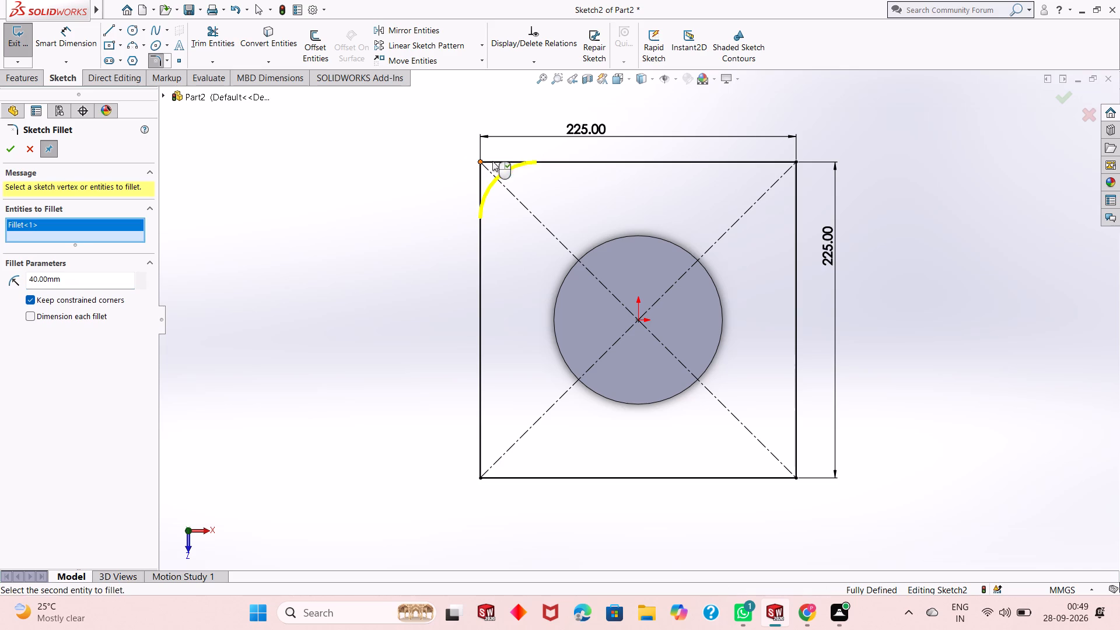
{"action": "left_click", "coordinate": [797, 161]}
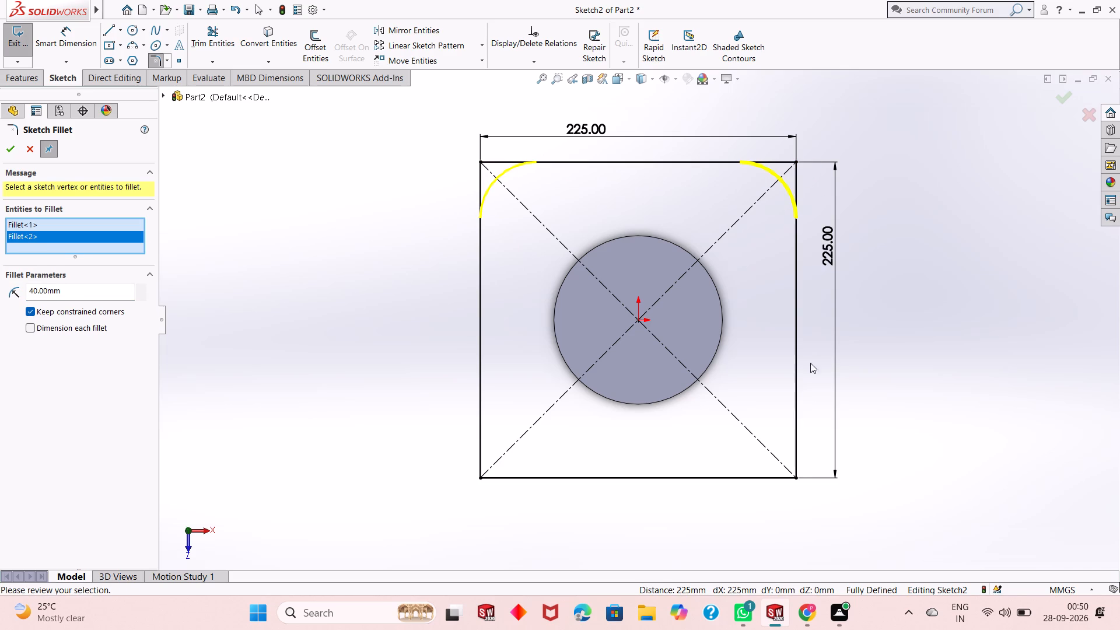
{"action": "left_click", "coordinate": [799, 480]}
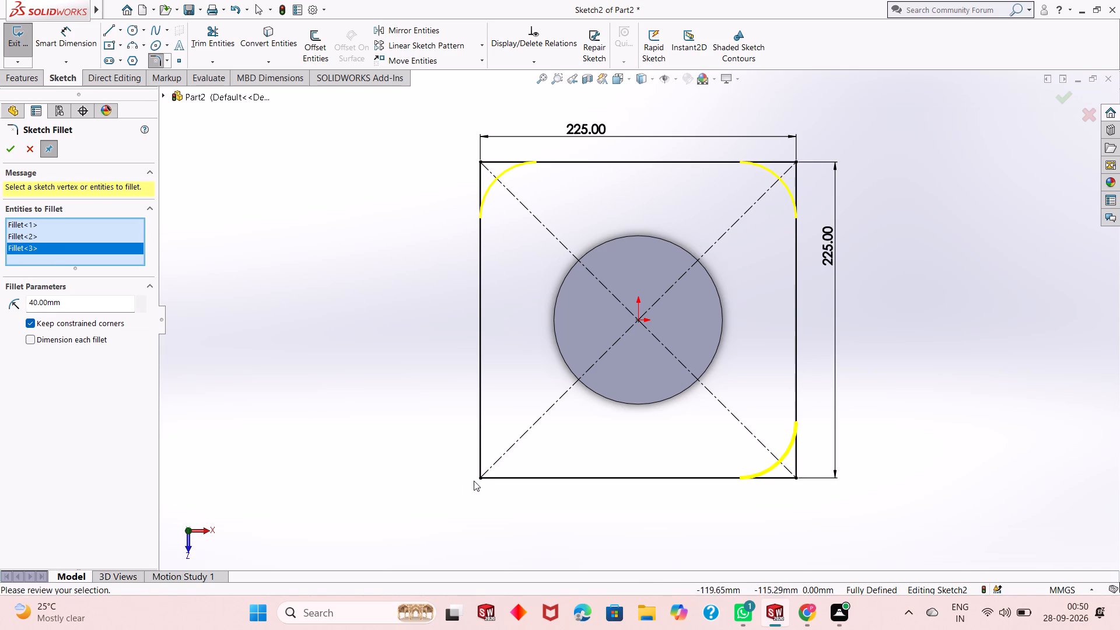
{"action": "left_click", "coordinate": [481, 480]}
{"action": "left_click", "coordinate": [12, 155]}
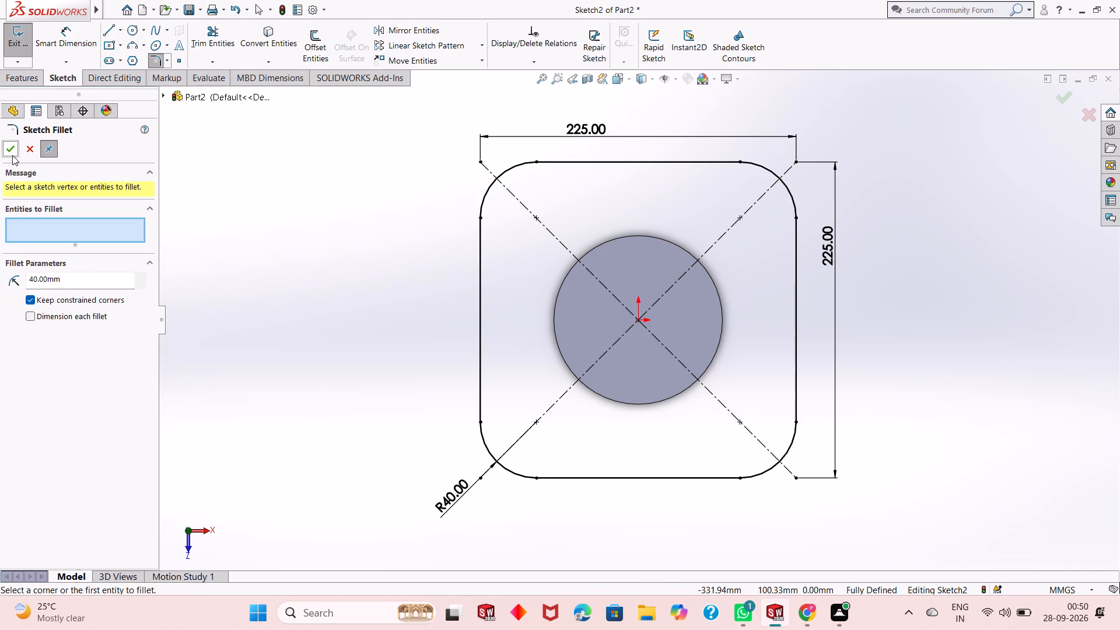
{"action": "left_click", "coordinate": [13, 153]}
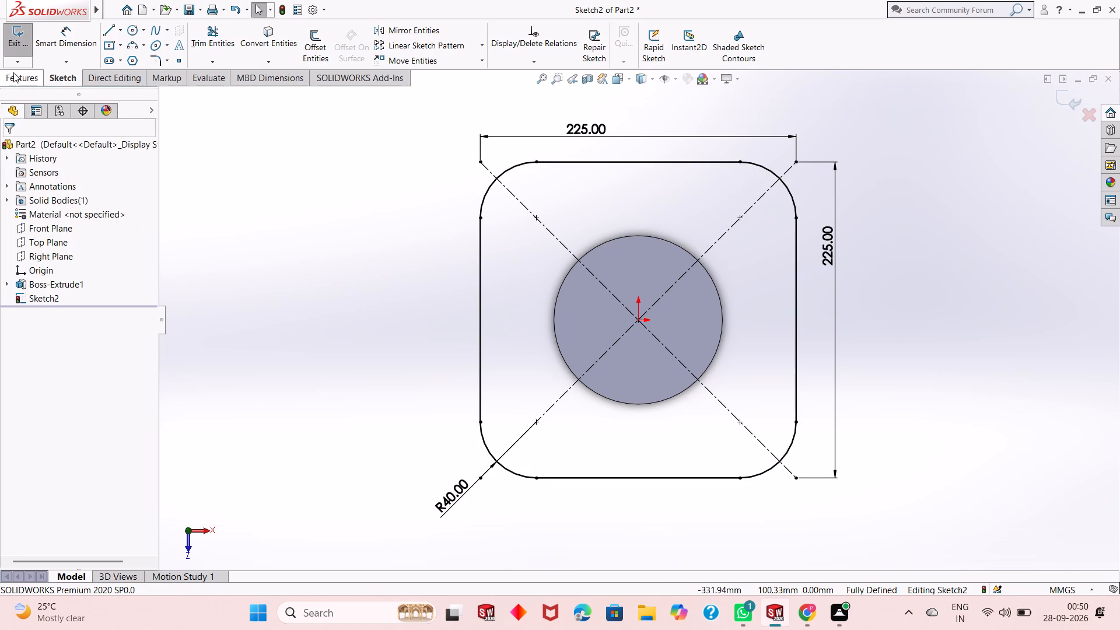
Draw four circles centred on the corner fillets' centre points, with radii of about 21, 17, 16 and 16 mm clockwise from upper left.
{"action": "left_click", "coordinate": [134, 30]}
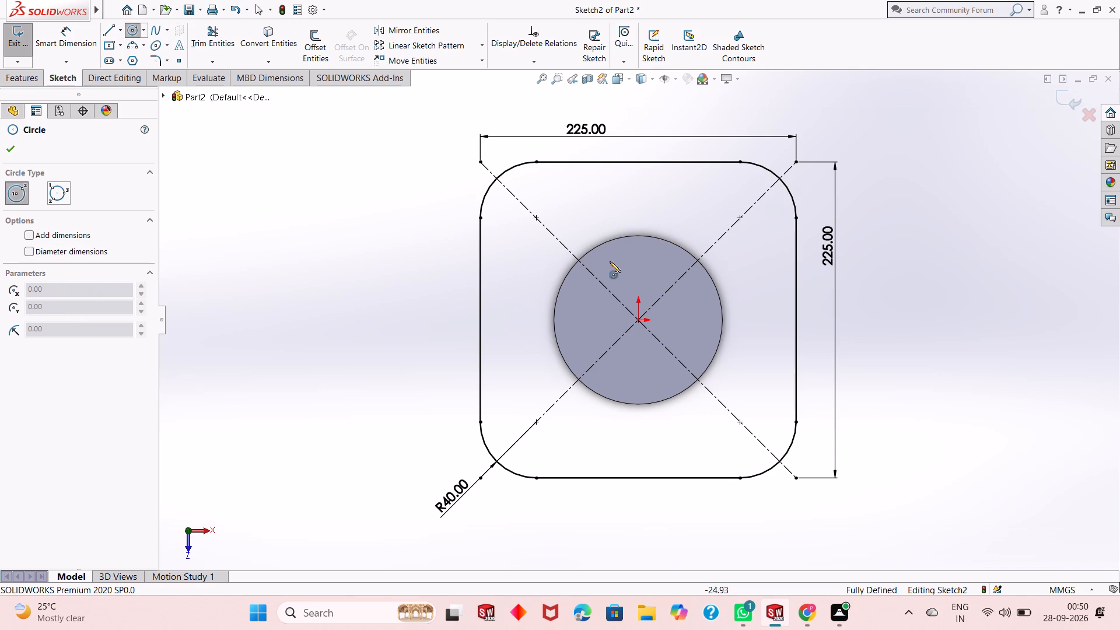
{"action": "left_click", "coordinate": [536, 220]}
{"action": "left_click", "coordinate": [554, 195]}
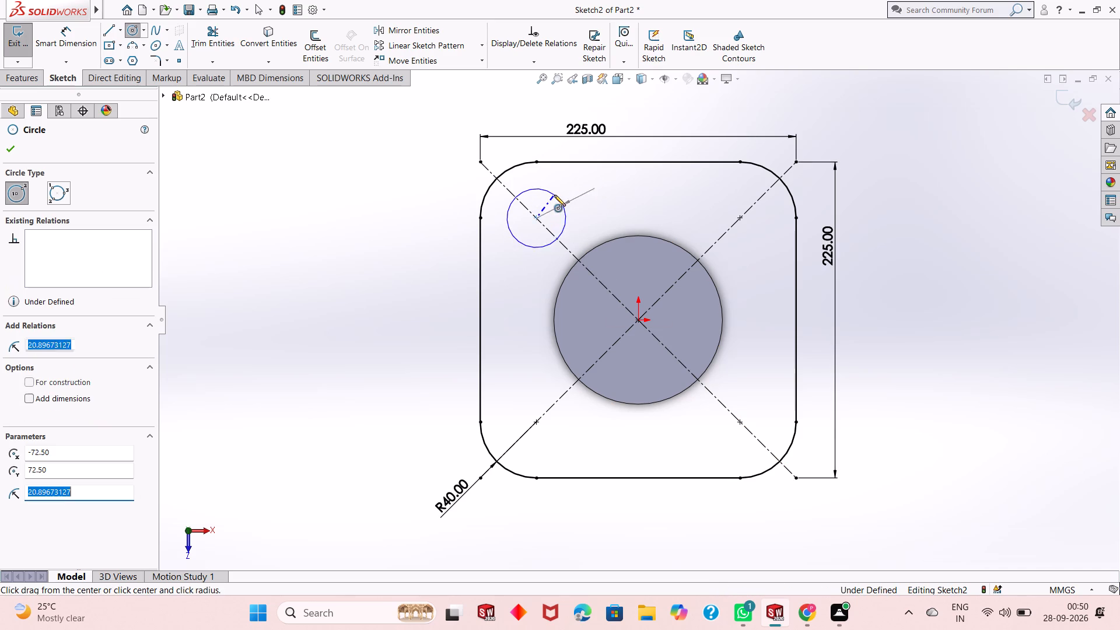
{"action": "left_click", "coordinate": [741, 218]}
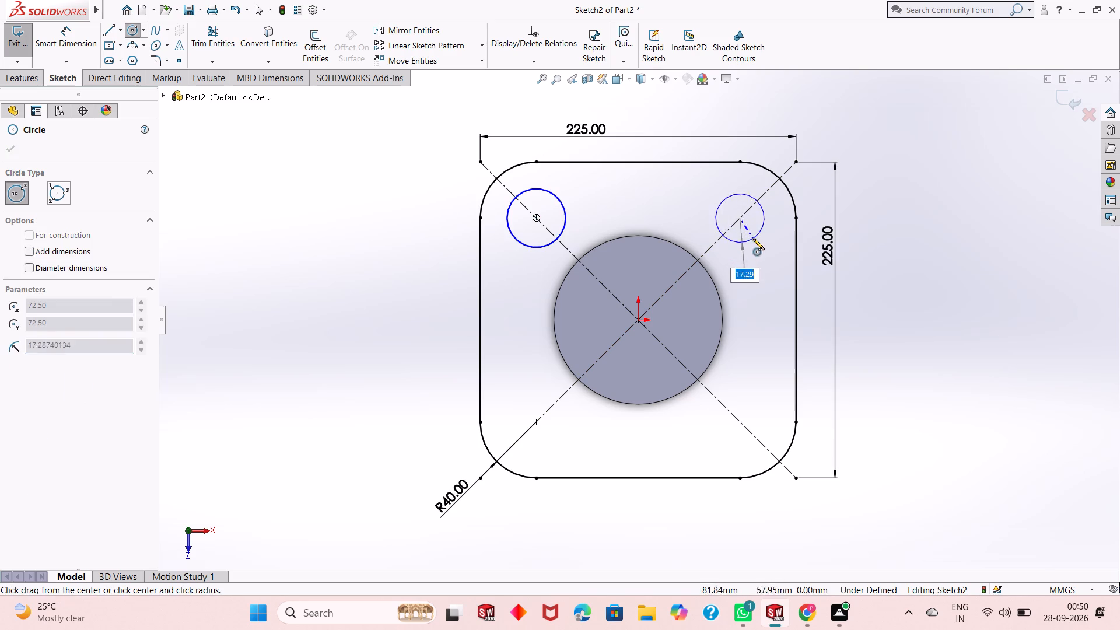
{"action": "left_click", "coordinate": [753, 239]}
{"action": "left_click", "coordinate": [743, 425]}
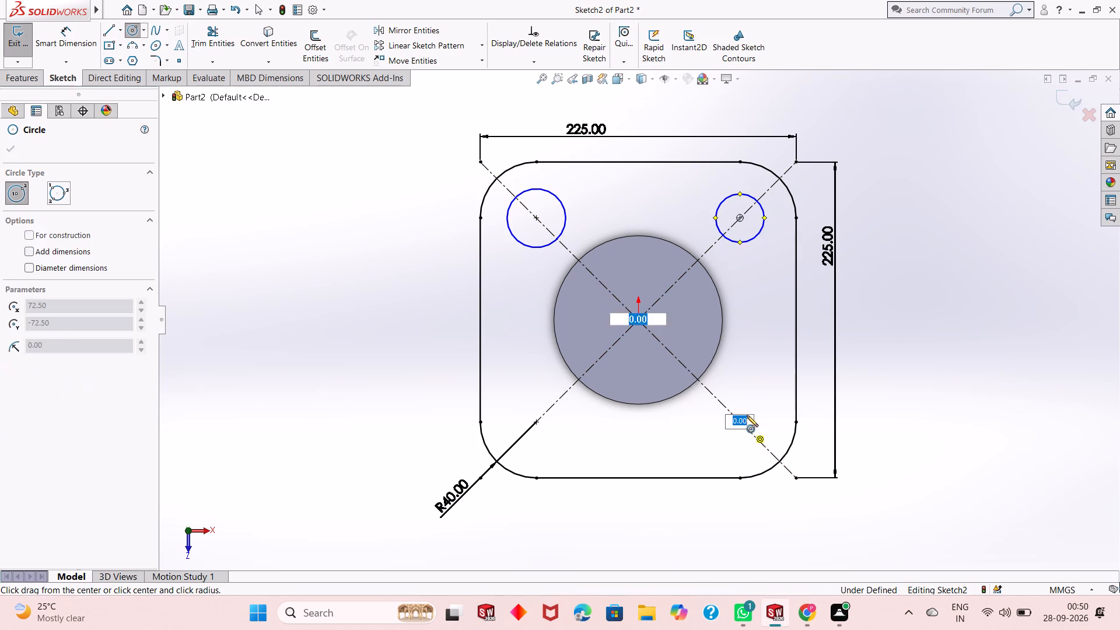
{"action": "left_click", "coordinate": [754, 404]}
{"action": "left_click", "coordinate": [536, 424]}
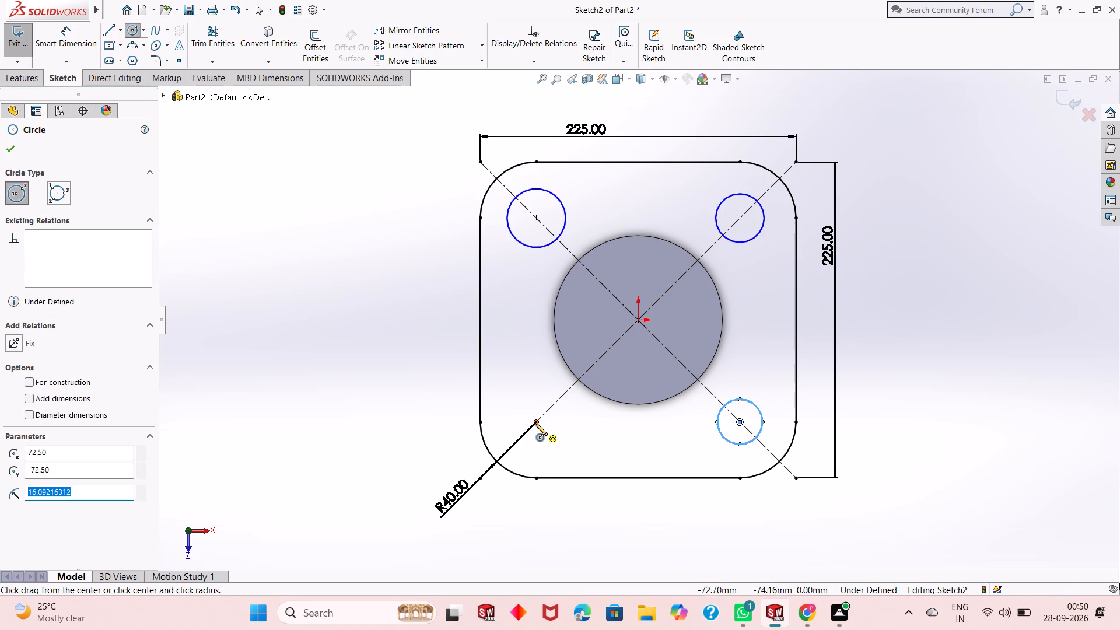
{"action": "left_click", "coordinate": [545, 443]}
{"action": "right_click", "coordinate": [377, 316]}
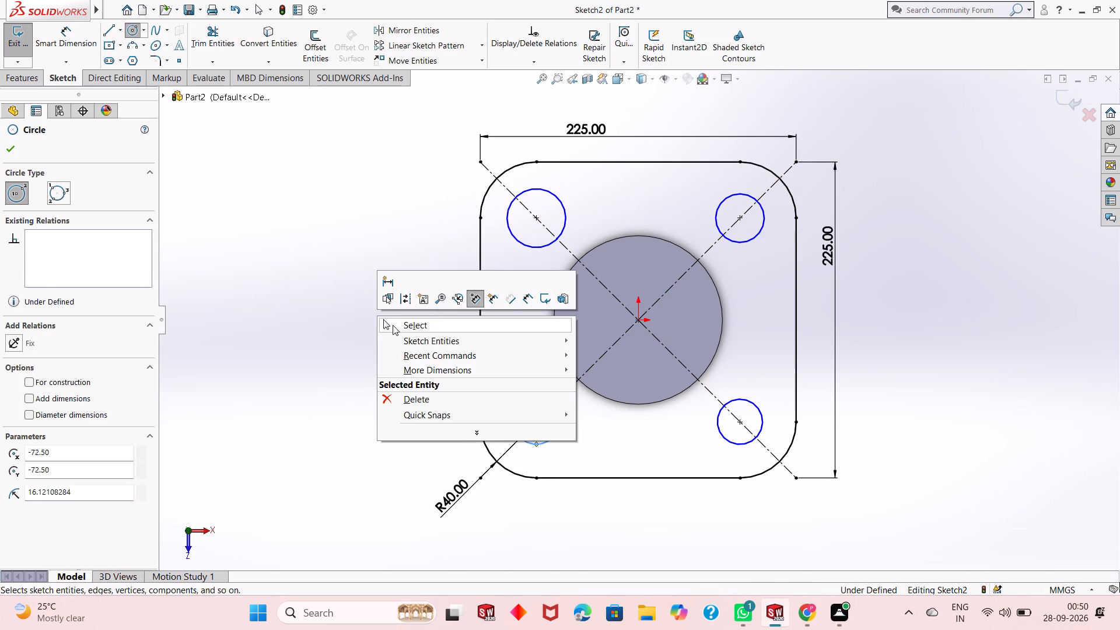
{"action": "left_click", "coordinate": [402, 326]}
Dimension the diameter of the circle at the square's upper-left corner as 26 mm.
{"action": "left_click", "coordinate": [64, 43]}
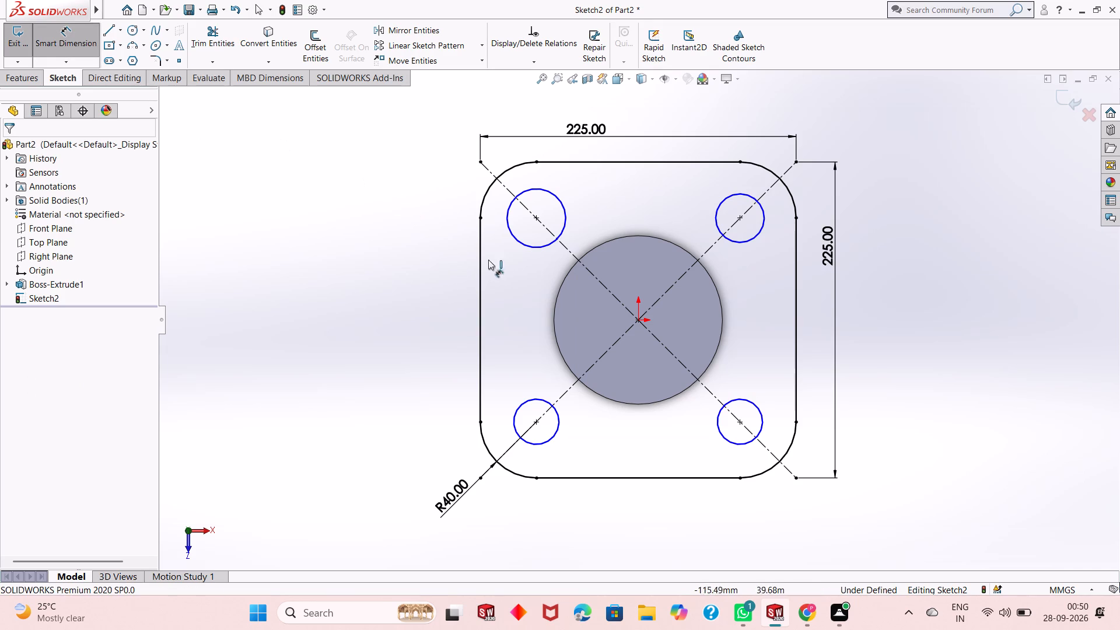
{"action": "left_click", "coordinate": [515, 244]}
{"action": "left_click", "coordinate": [521, 242]}
{"action": "left_click", "coordinate": [422, 317]}
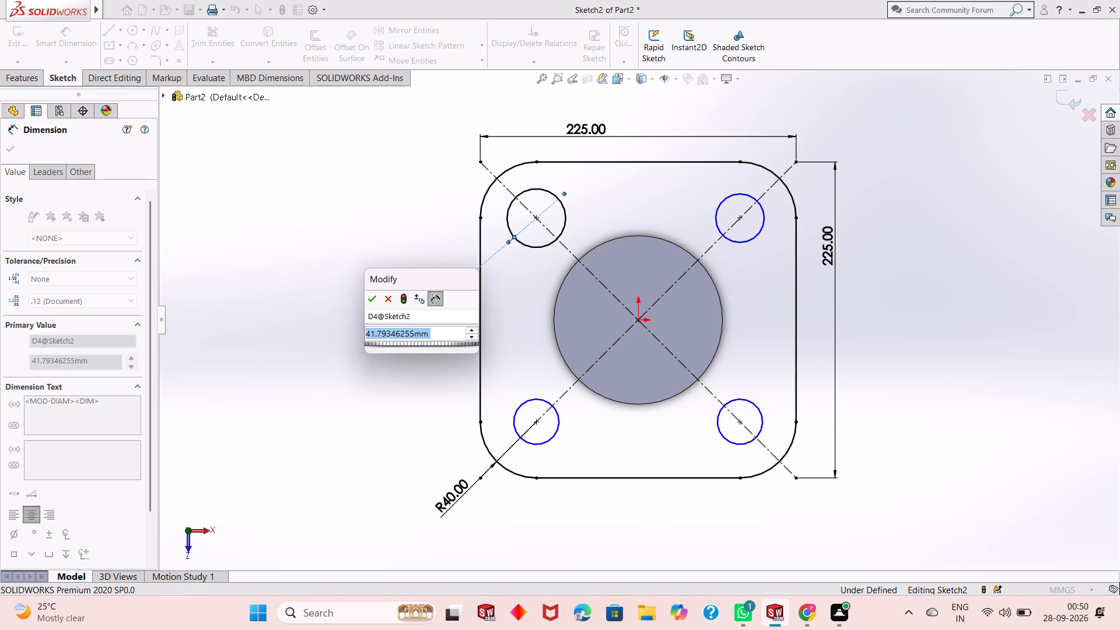
{"action": "type", "text": "26"}
{"action": "key", "text": "Return"}
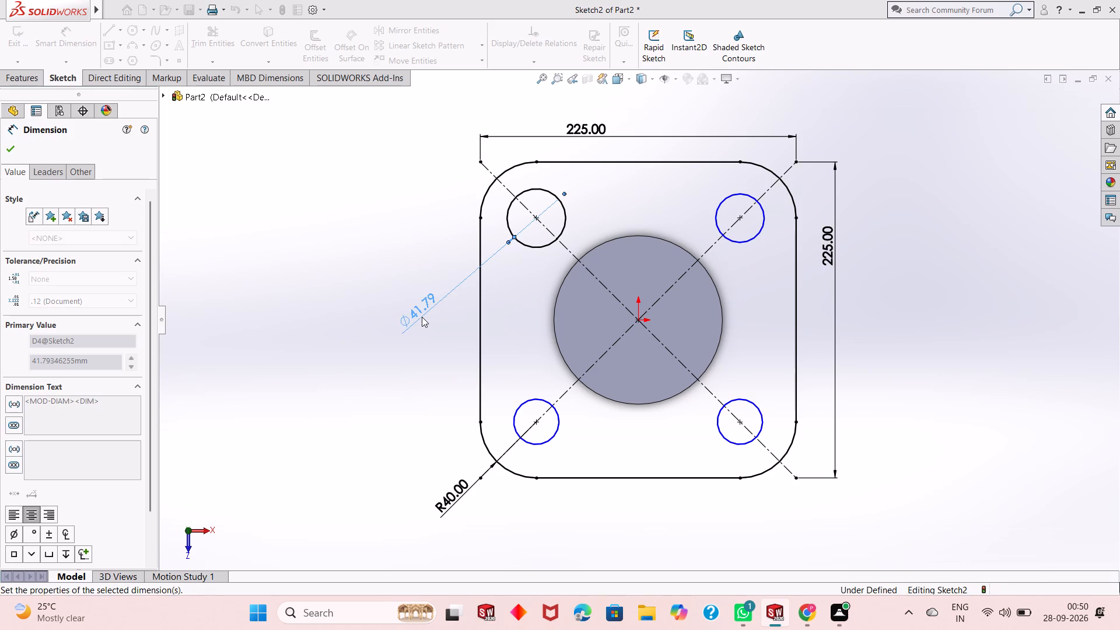
Dimension the diameters of the remaining three corner circles as 26 mm each.
{"action": "left_click", "coordinate": [743, 243]}
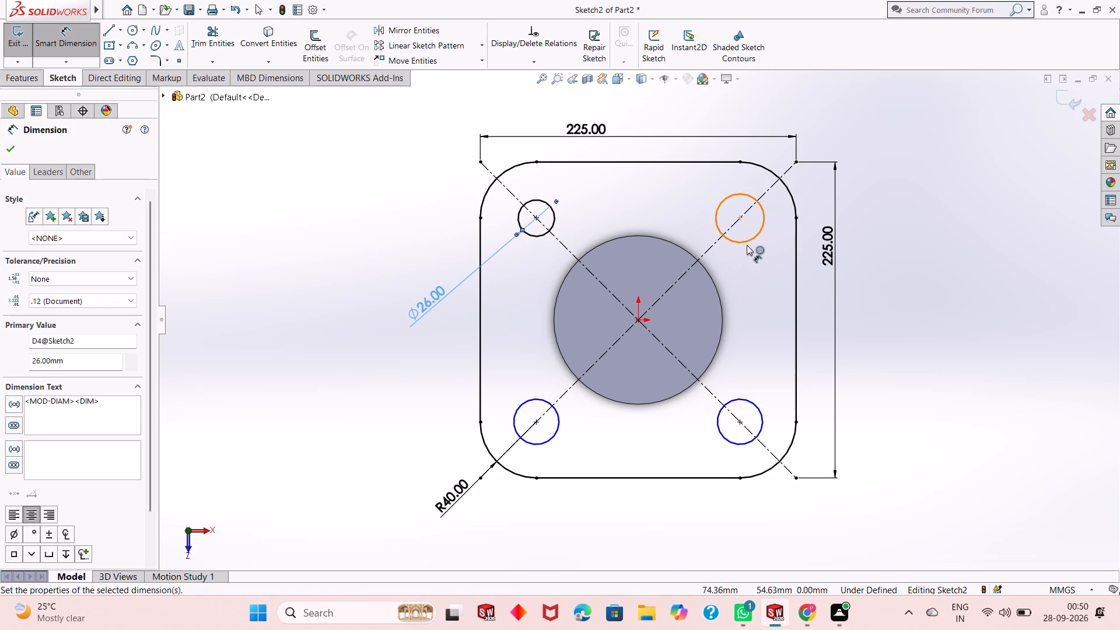
{"action": "left_click", "coordinate": [908, 374]}
{"action": "type", "text": "26"}
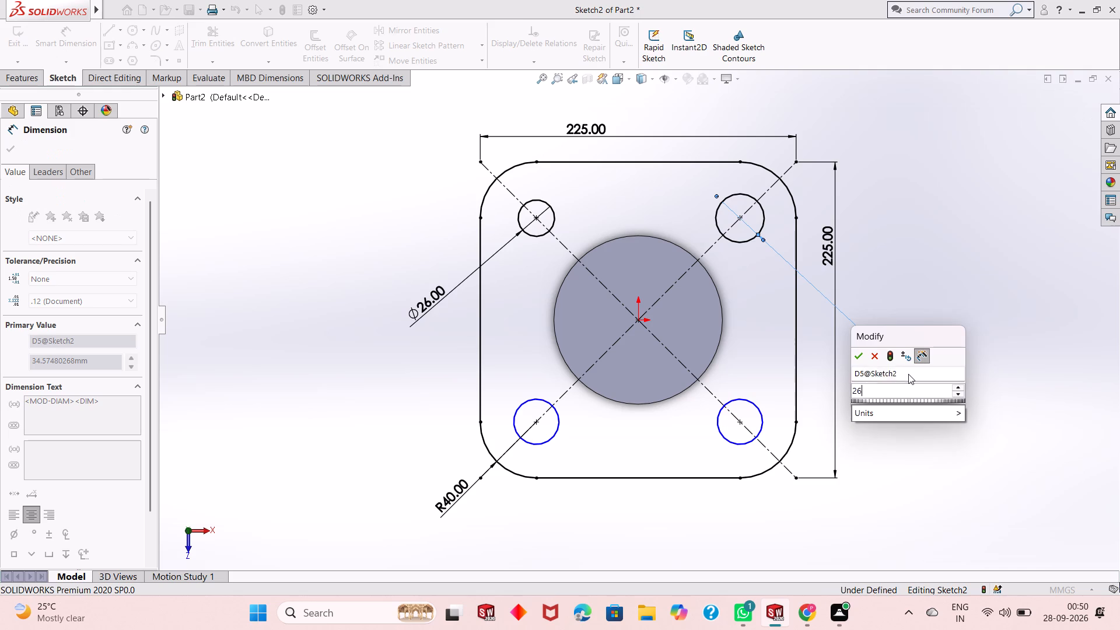
{"action": "key", "text": "Return"}
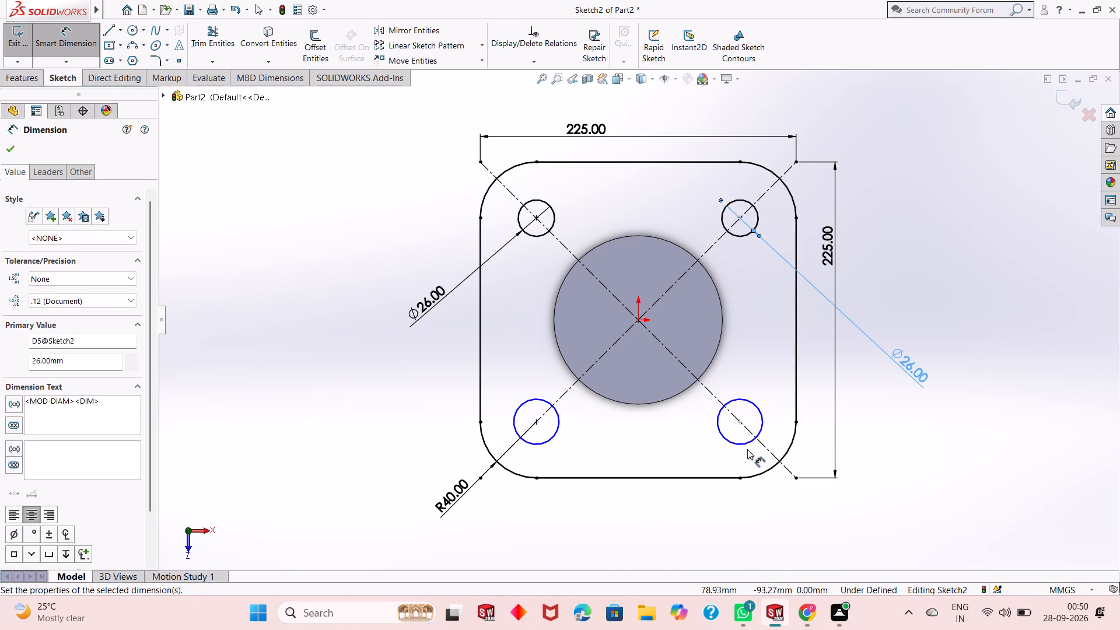
{"action": "left_click", "coordinate": [746, 446]}
{"action": "left_click", "coordinate": [952, 484]}
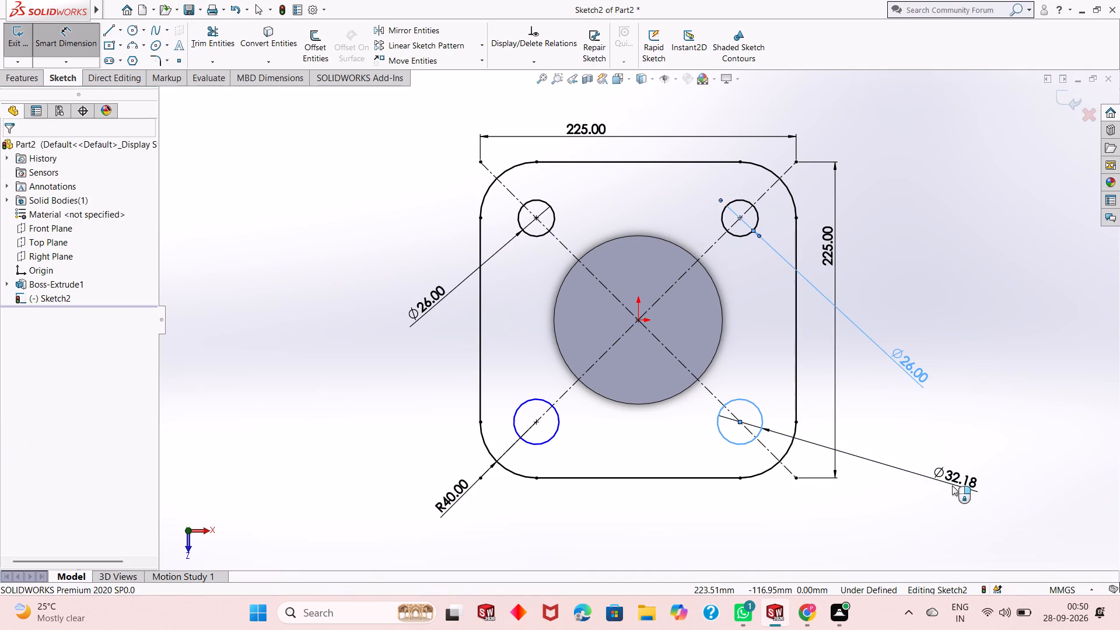
{"action": "type", "text": "26"}
{"action": "key", "text": "Return"}
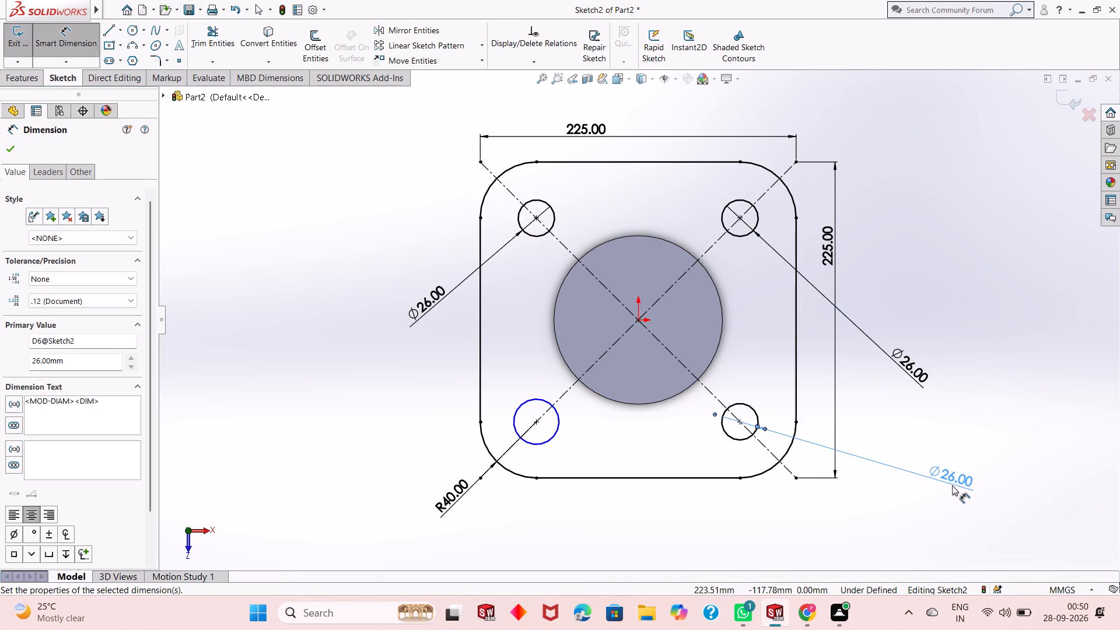
{"action": "left_click", "coordinate": [548, 444]}
{"action": "left_click", "coordinate": [393, 464]}
{"action": "type", "text": "26"}
{"action": "key", "text": "Return"}
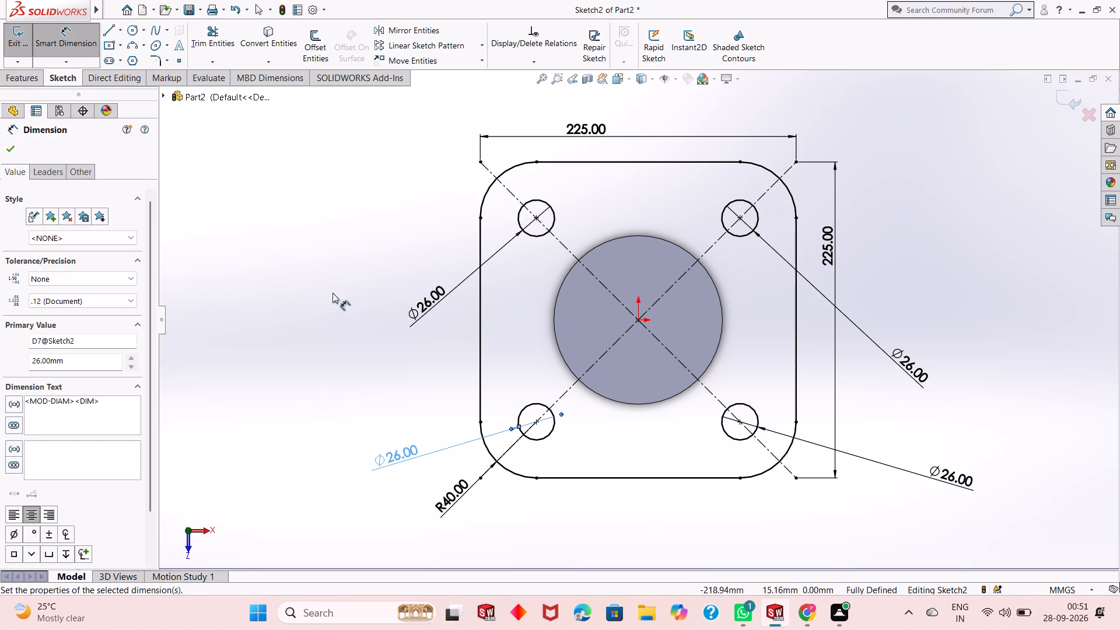
{"action": "right_click", "coordinate": [322, 264]}
{"action": "left_click", "coordinate": [354, 303]}
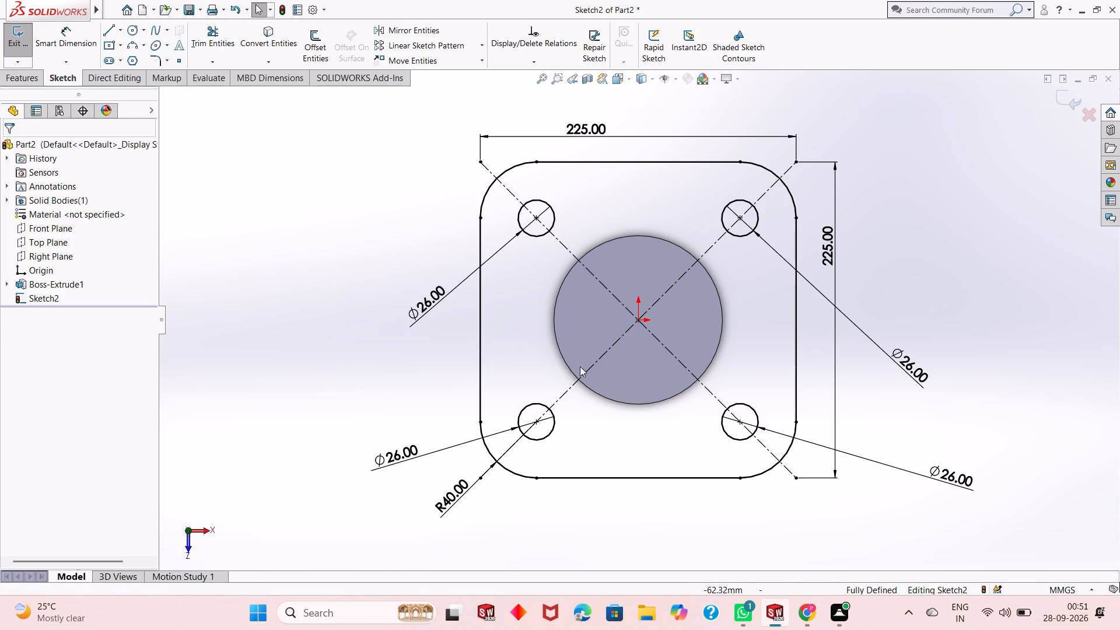
Extrude the rounded square with its four holes 30 mm in the reversed direction, down over the cylinder, merging the result.
{"action": "scroll", "coordinate": [598, 359], "scroll_direction": "up", "scroll_amount": 2}
{"action": "scroll", "coordinate": [649, 321], "scroll_direction": "down", "scroll_amount": 2}
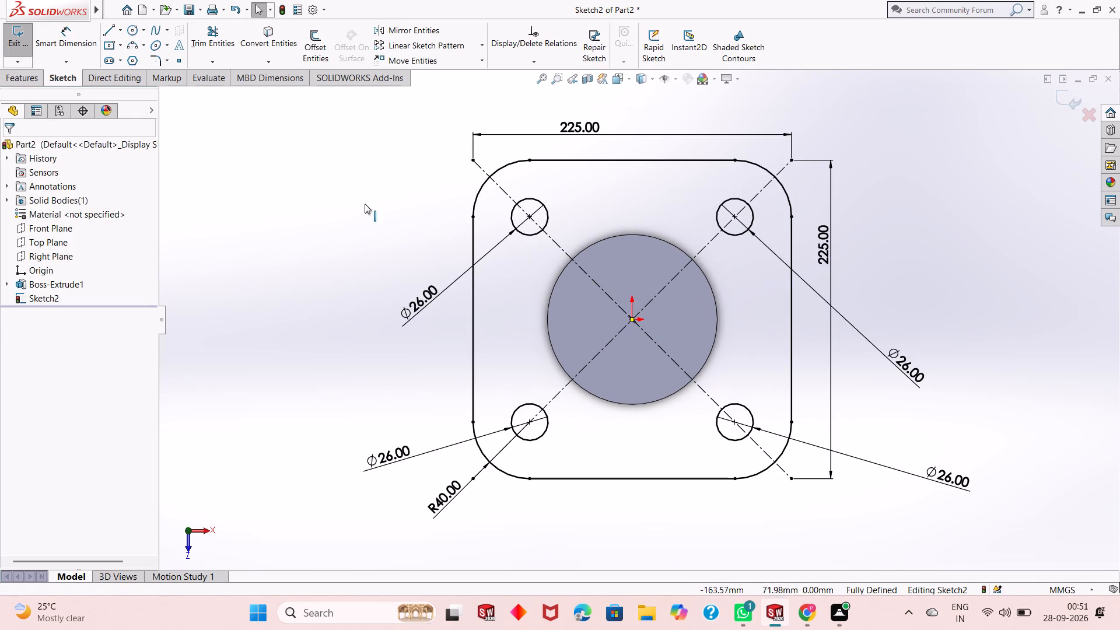
{"action": "left_click", "coordinate": [24, 81]}
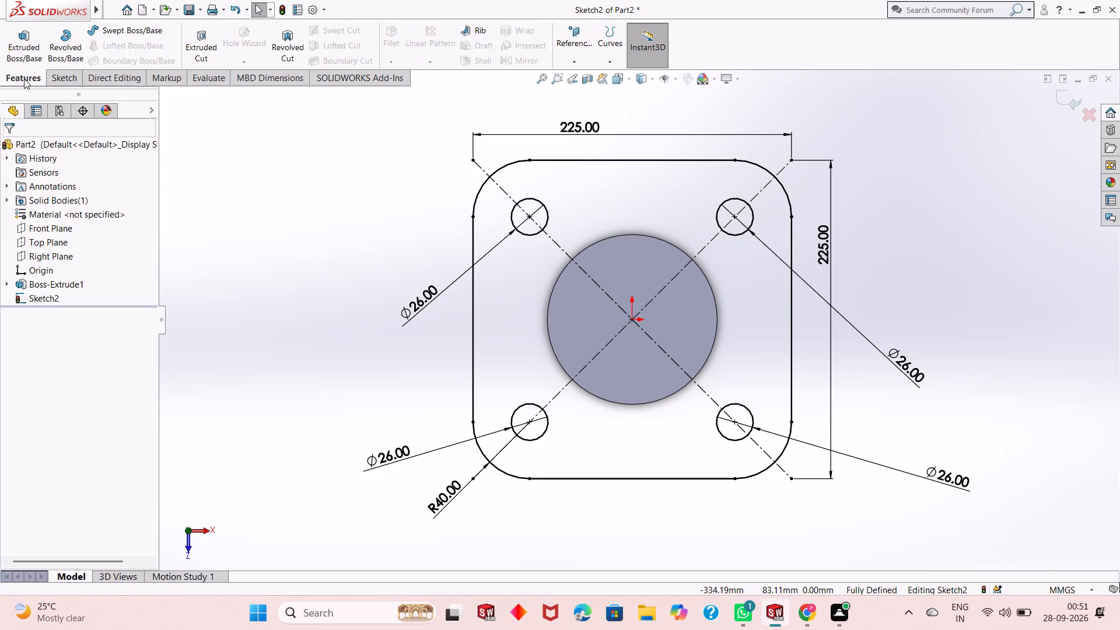
{"action": "left_click", "coordinate": [27, 59]}
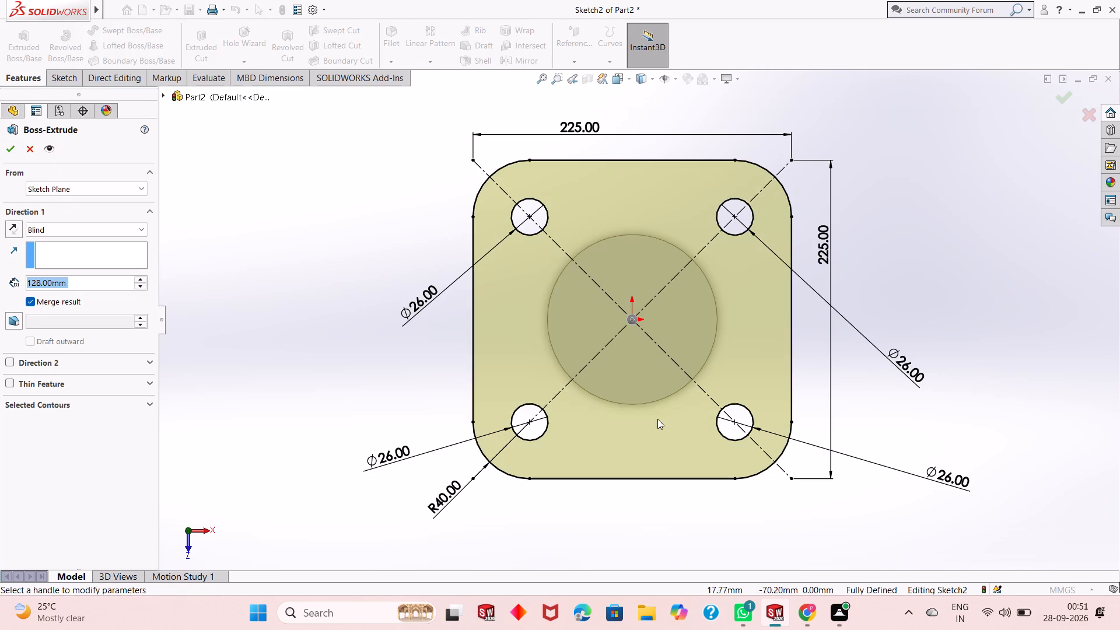
{"action": "middle_click_drag", "start_coordinate": [660, 427], "coordinate": [677, 331]}
{"action": "scroll", "coordinate": [677, 331], "scroll_direction": "up", "scroll_amount": 1}
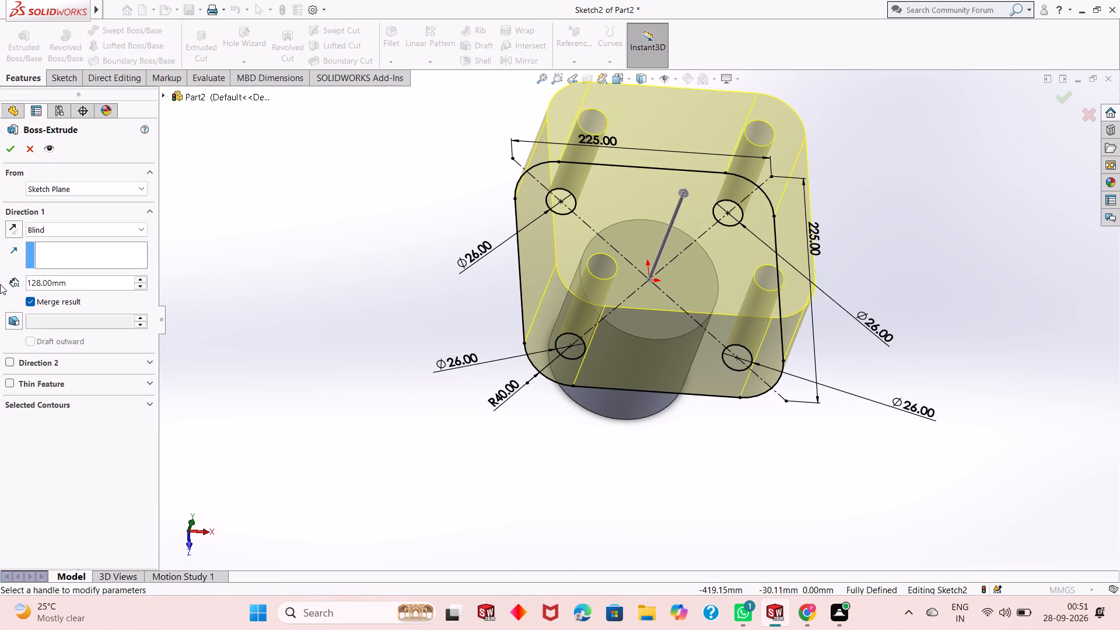
{"action": "left_click", "coordinate": [12, 226]}
{"action": "double_click", "coordinate": [80, 276]}
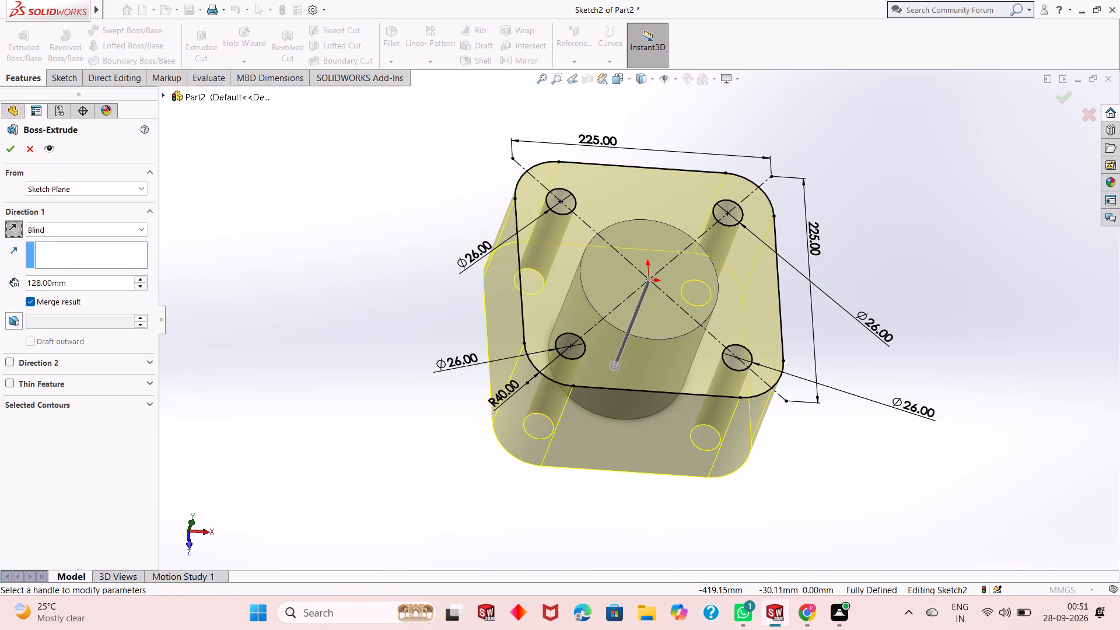
{"action": "left_click", "coordinate": [81, 277]}
{"action": "type", "text": "30"}
{"action": "key", "text": "Return"}
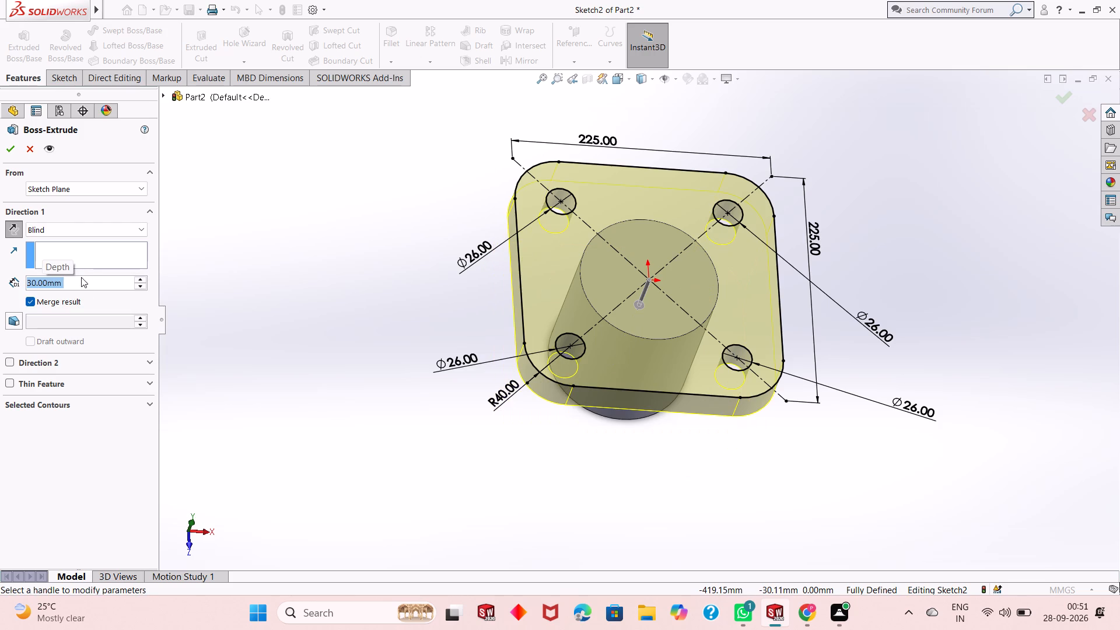
{"action": "scroll", "coordinate": [649, 318], "scroll_direction": "up", "scroll_amount": 2}
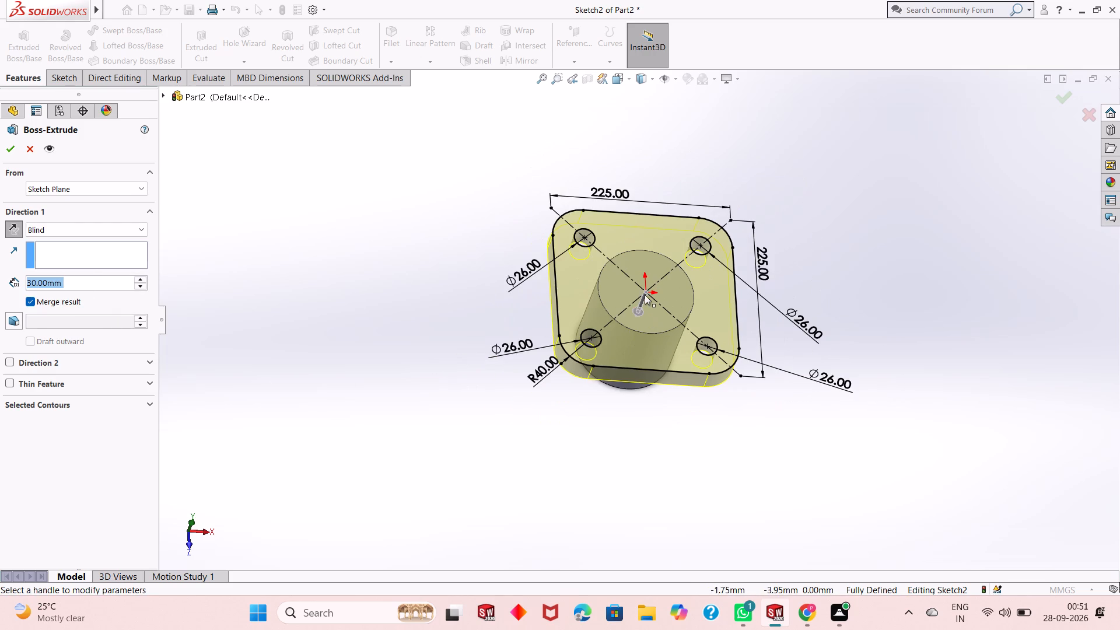
{"action": "scroll", "coordinate": [645, 295], "scroll_direction": "down", "scroll_amount": 5}
{"action": "scroll", "coordinate": [619, 359], "scroll_direction": "up", "scroll_amount": 2}
{"action": "middle_click_drag", "start_coordinate": [640, 492], "coordinate": [698, 246]}
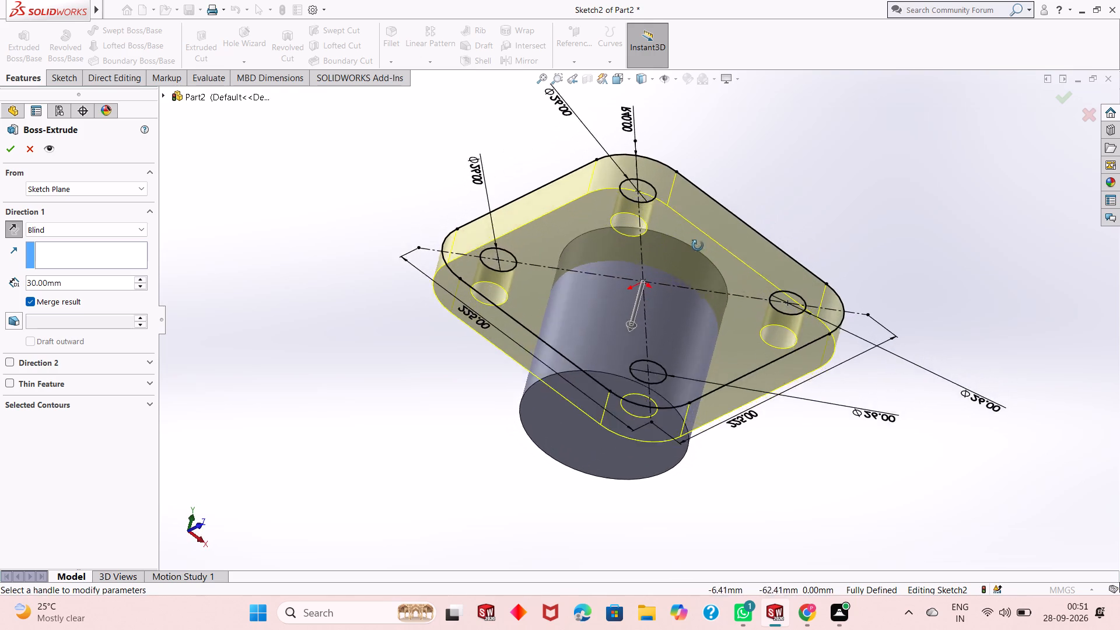
{"action": "middle_click_drag", "start_coordinate": [698, 246], "coordinate": [702, 222]}
{"action": "scroll", "coordinate": [654, 225], "scroll_direction": "down", "scroll_amount": 3}
{"action": "scroll", "coordinate": [639, 243], "scroll_direction": "up", "scroll_amount": 4}
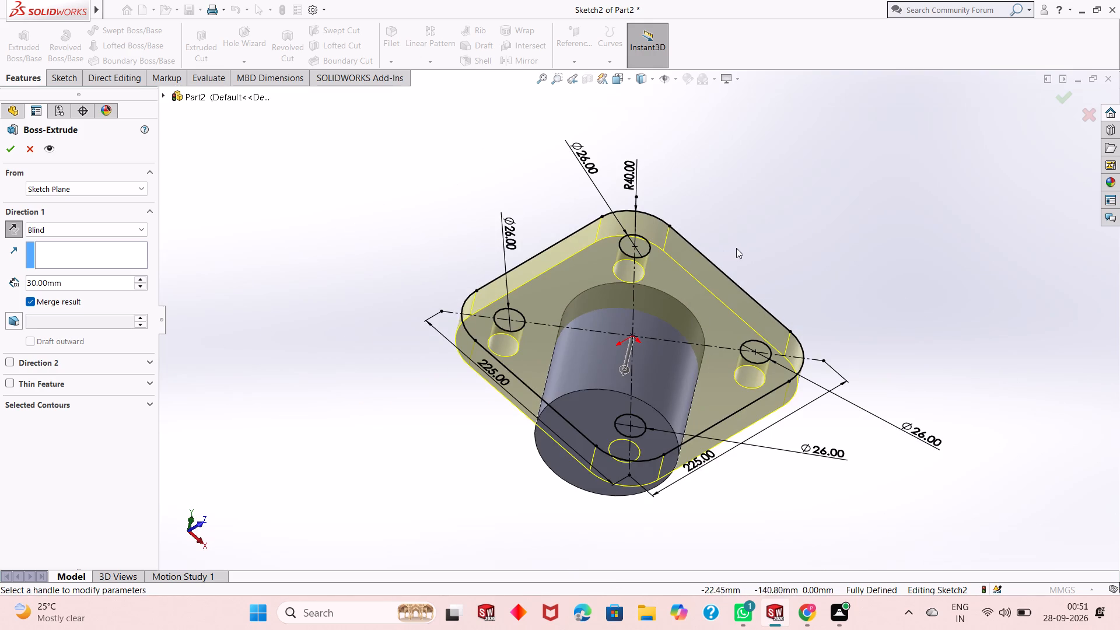
{"action": "middle_click_drag", "start_coordinate": [736, 250], "coordinate": [761, 211]}
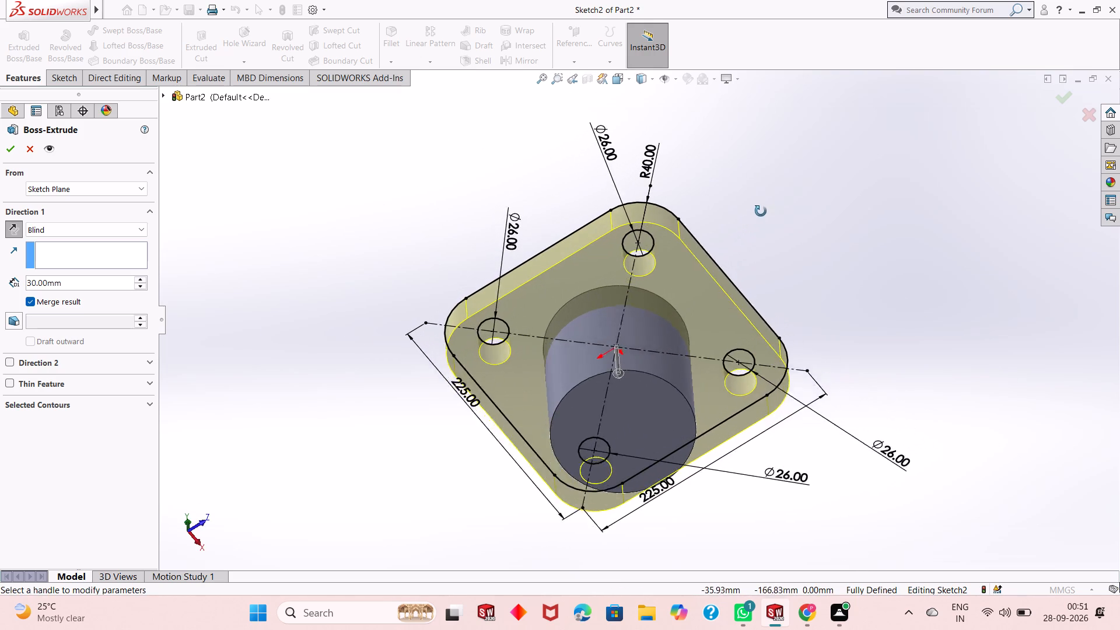
{"action": "middle_click_drag", "start_coordinate": [761, 211], "coordinate": [767, 202]}
{"action": "middle_click_drag", "start_coordinate": [757, 330], "coordinate": [722, 470]}
{"action": "middle_click_drag", "start_coordinate": [714, 259], "coordinate": [730, 443]}
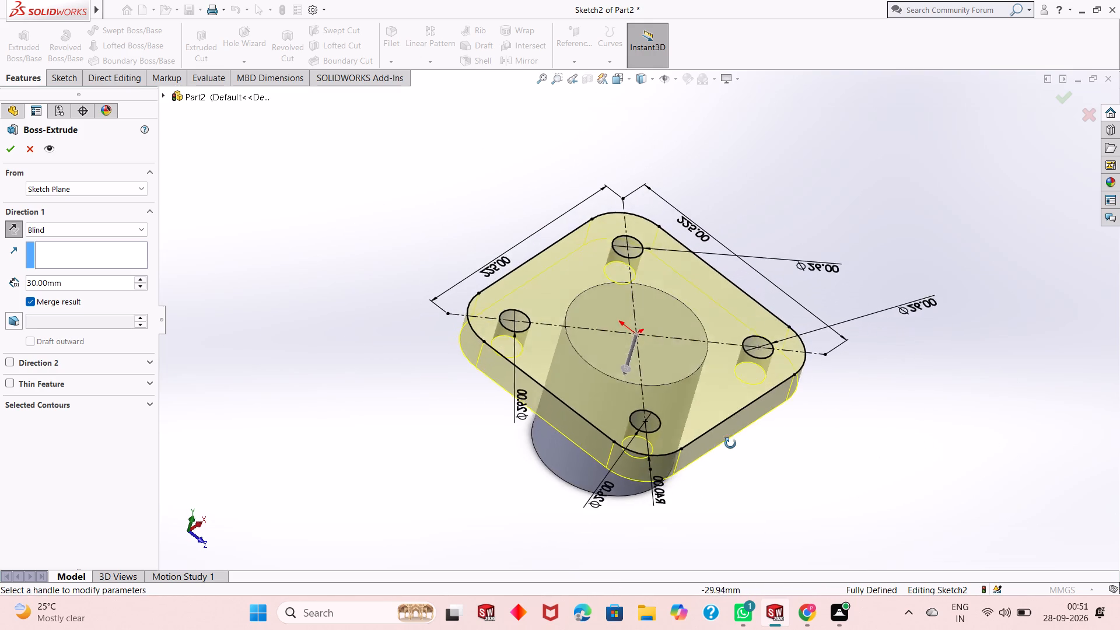
{"action": "middle_click_drag", "start_coordinate": [730, 443], "coordinate": [730, 449]}
{"action": "middle_click_drag", "start_coordinate": [696, 316], "coordinate": [721, 292]}
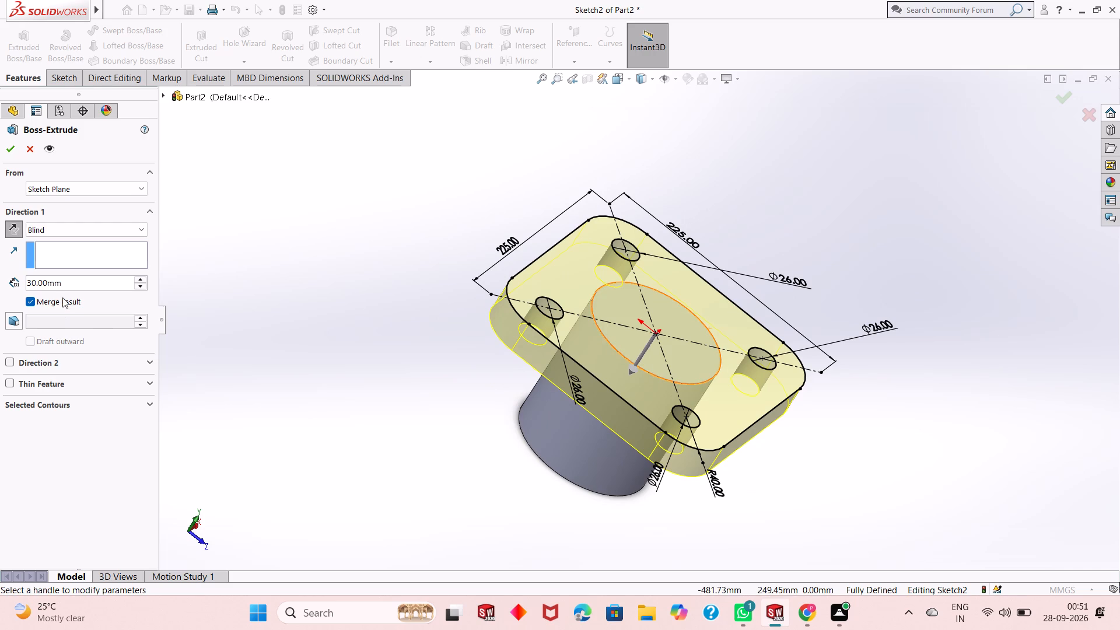
{"action": "left_click", "coordinate": [10, 150]}
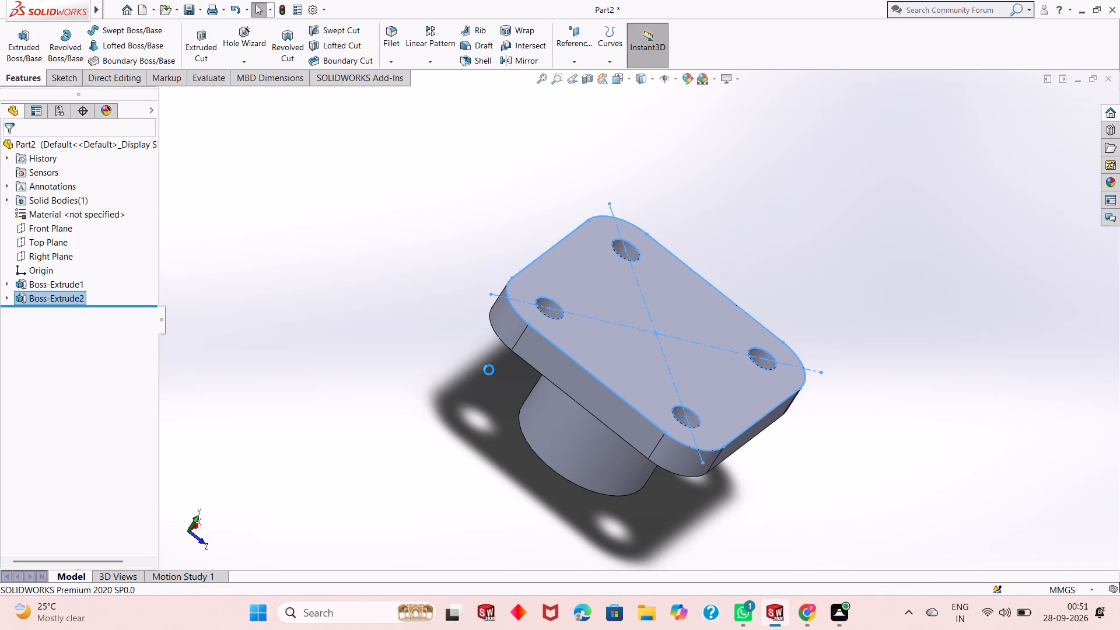
{"action": "left_click", "coordinate": [813, 320]}
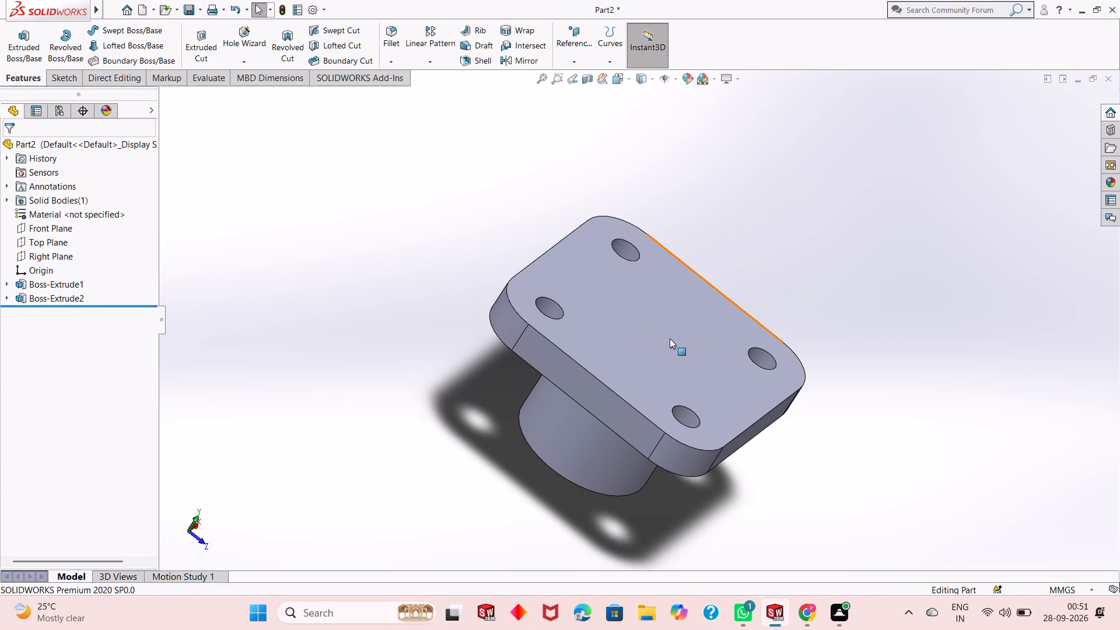
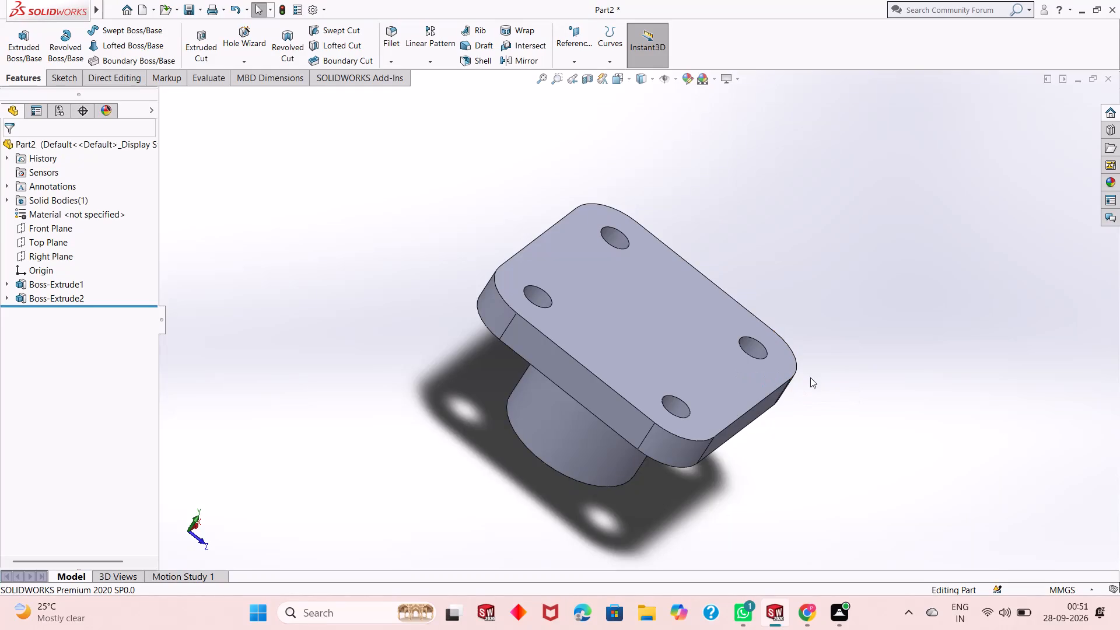
Inspect the flanged cylinder from several angles and distances.
{"action": "middle_click_drag", "start_coordinate": [809, 349], "coordinate": [621, 445]}
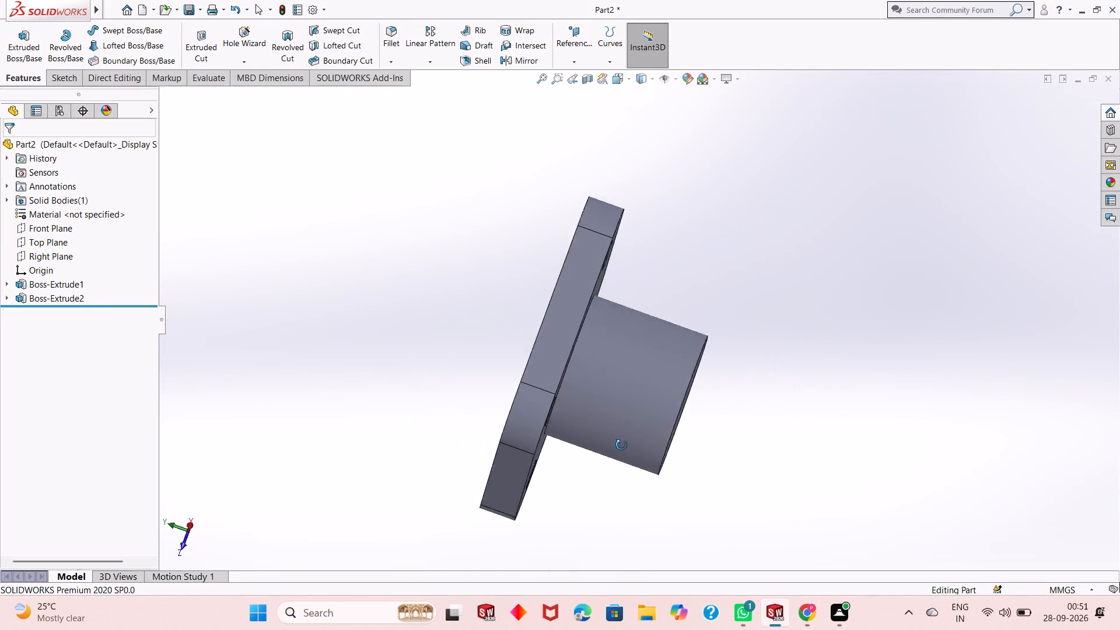
{"action": "middle_click_drag", "start_coordinate": [621, 445], "coordinate": [826, 266]}
{"action": "scroll", "coordinate": [734, 436], "scroll_direction": "down", "scroll_amount": 1}
{"action": "middle_click_drag", "start_coordinate": [730, 464], "coordinate": [671, 489]}
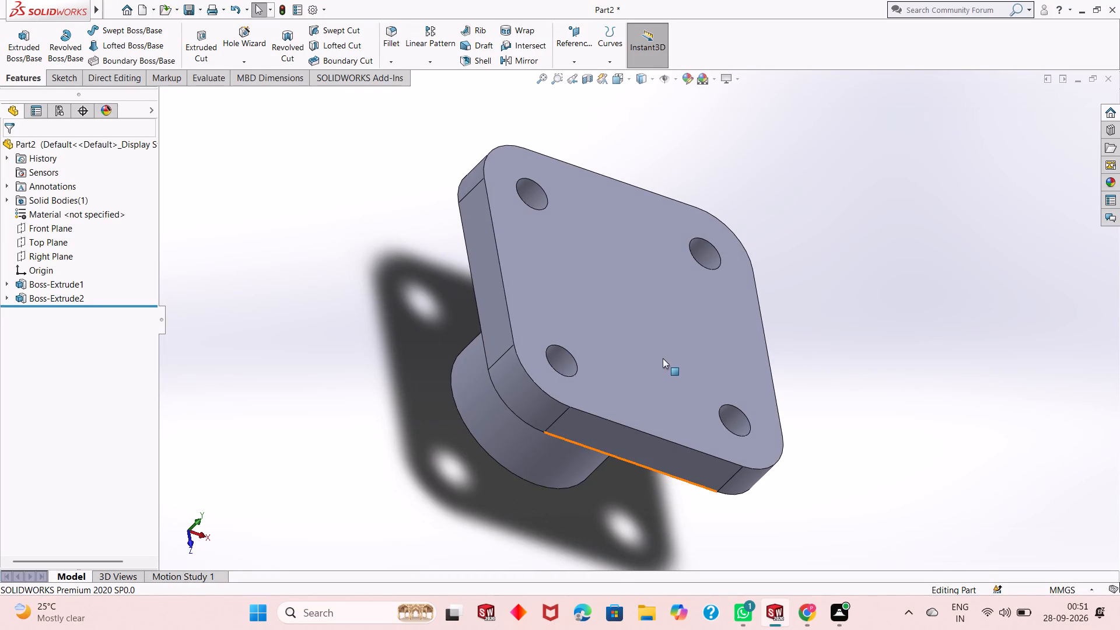
{"action": "scroll", "coordinate": [660, 346], "scroll_direction": "down", "scroll_amount": 1}
{"action": "scroll", "coordinate": [660, 346], "scroll_direction": "up", "scroll_amount": 1}
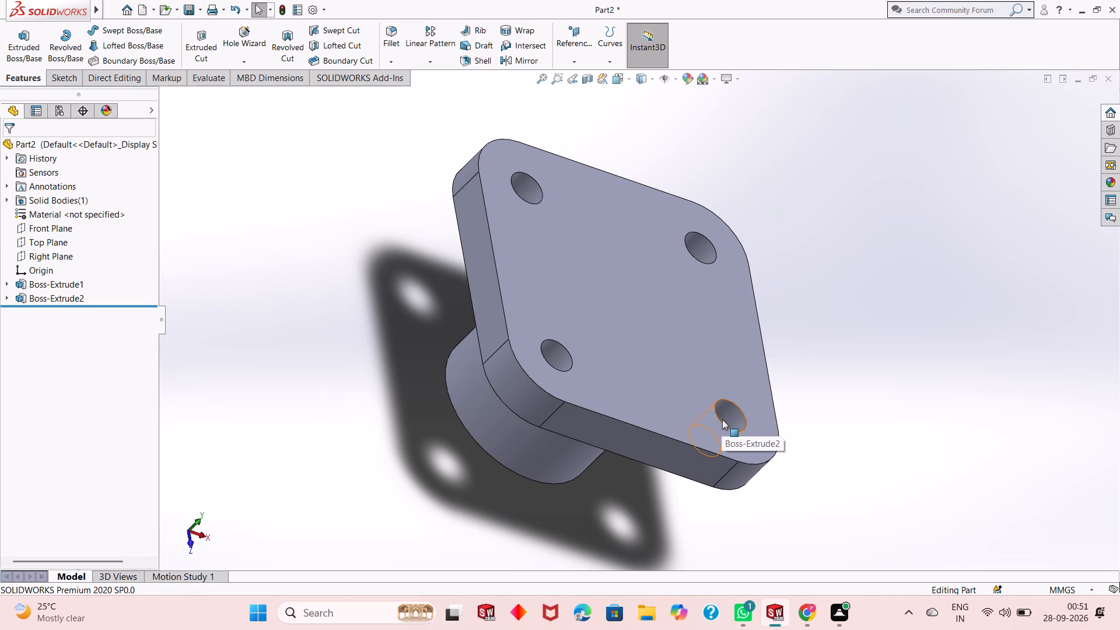
{"action": "scroll", "coordinate": [718, 428], "scroll_direction": "down", "scroll_amount": 1}
{"action": "scroll", "coordinate": [628, 357], "scroll_direction": "up", "scroll_amount": 1}
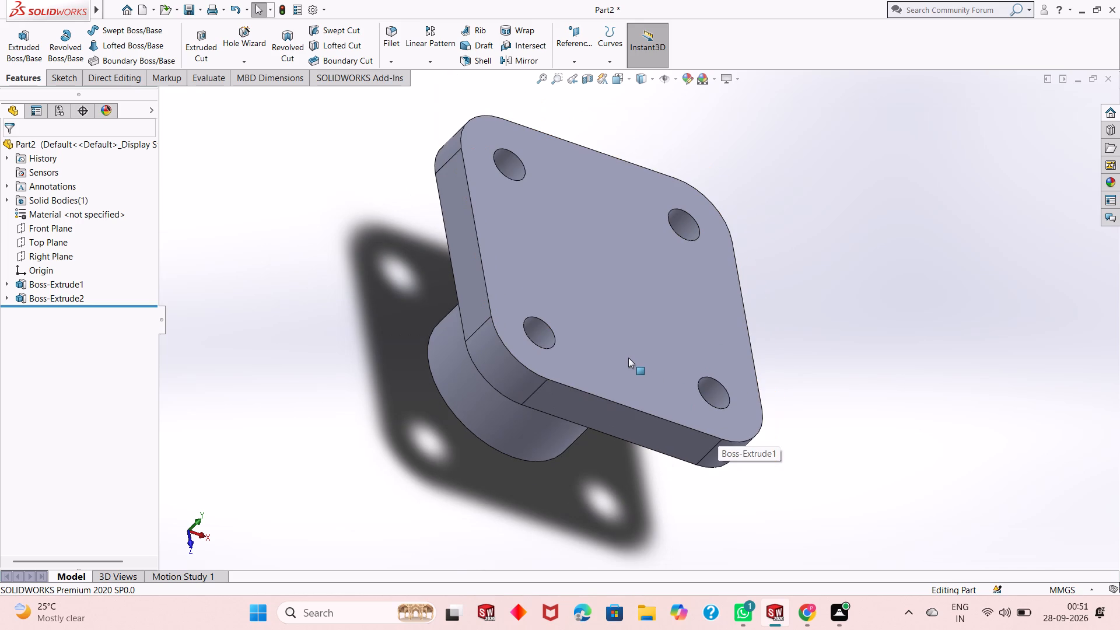
Start a sketch on the flange's outer face and draw a circle centred on the origin, with a radius of about 68 mm.
{"action": "left_click", "coordinate": [614, 286]}
{"action": "left_click", "coordinate": [669, 256]}
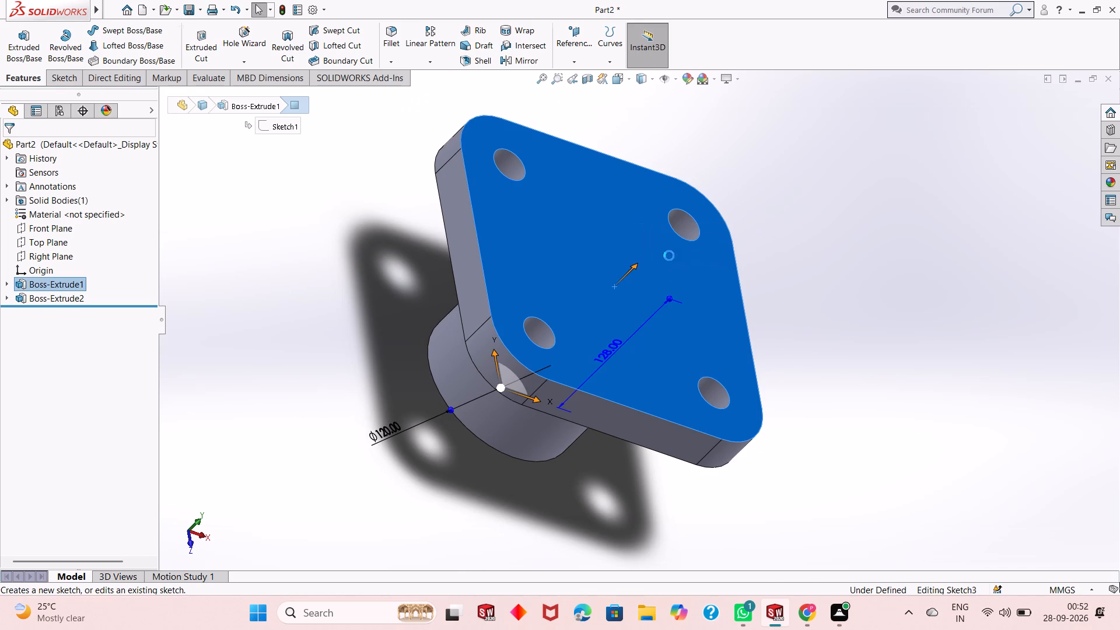
{"action": "key", "text": "ctrl+8"}
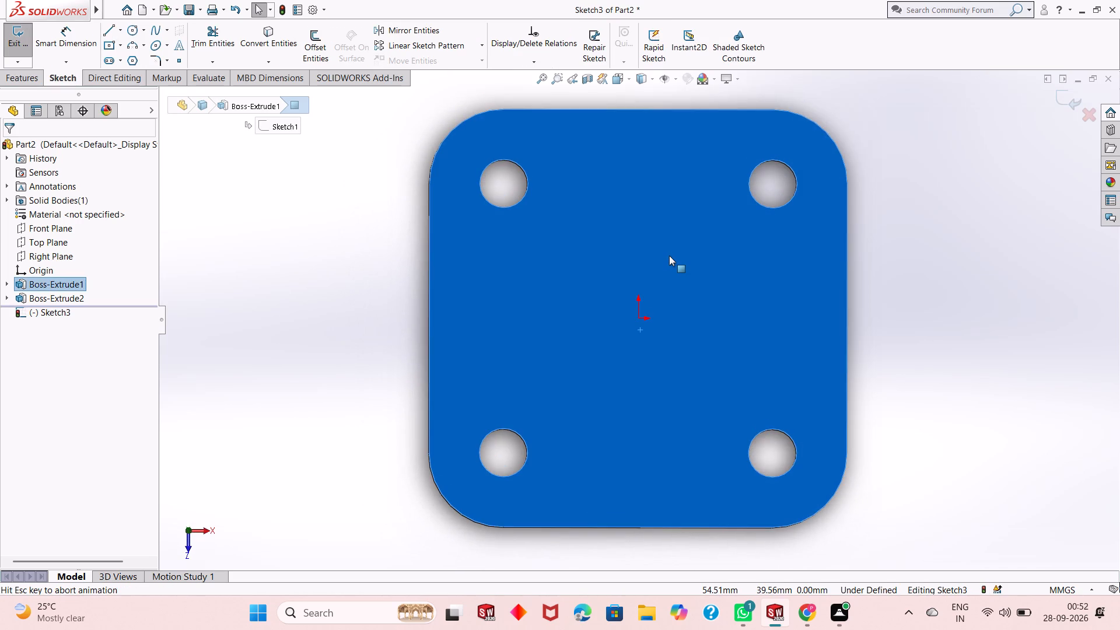
{"action": "key", "text": "Escape"}
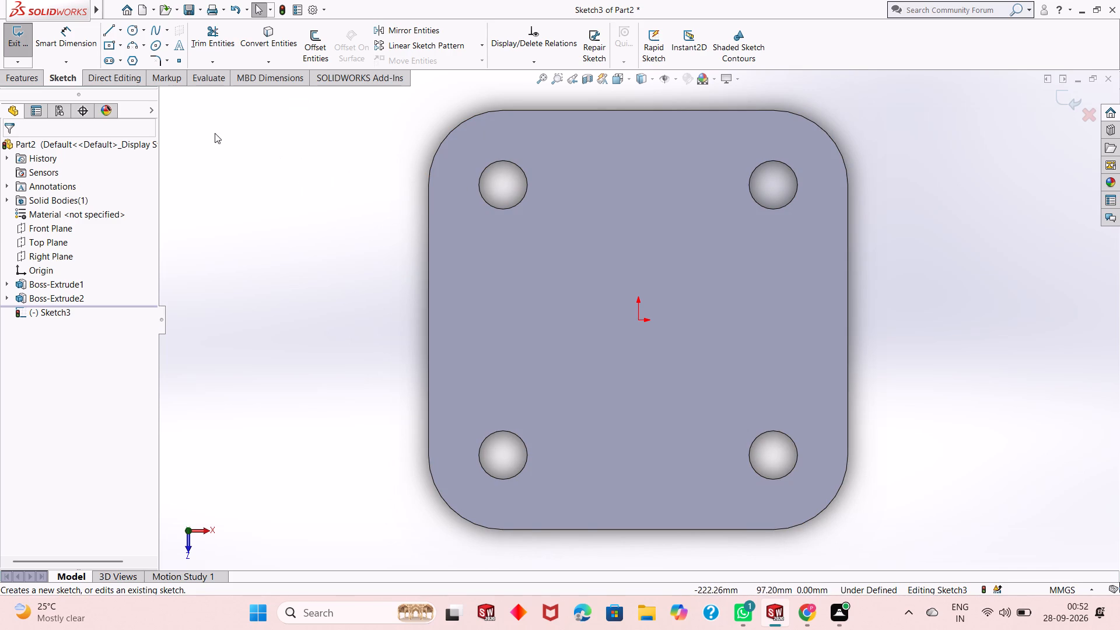
{"action": "left_click", "coordinate": [132, 31]}
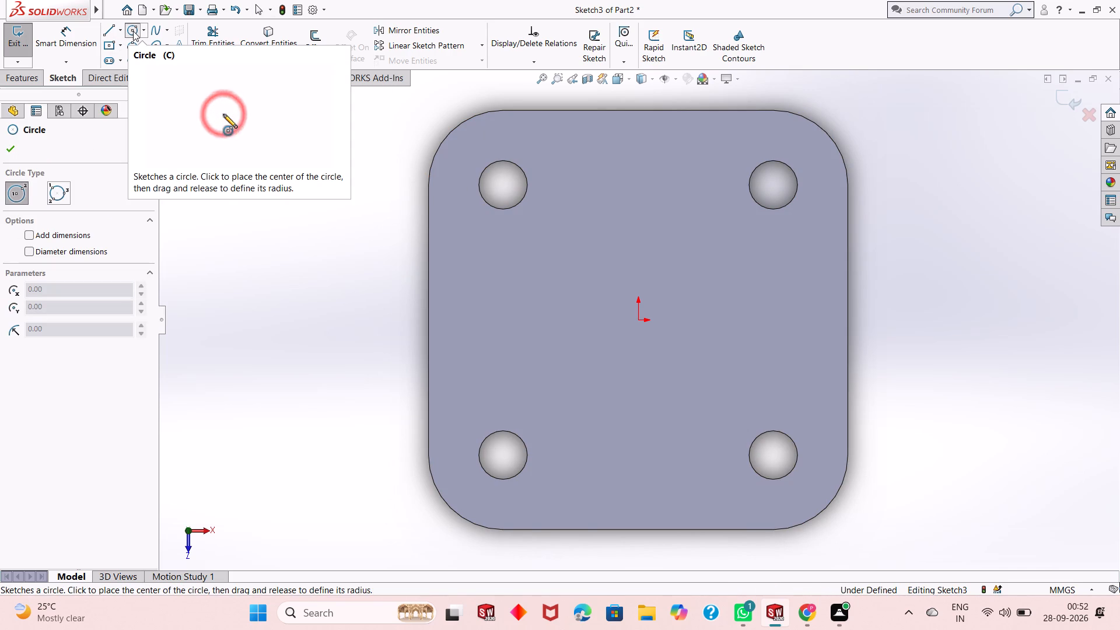
{"action": "left_click", "coordinate": [638, 321]}
{"action": "left_click", "coordinate": [694, 205]}
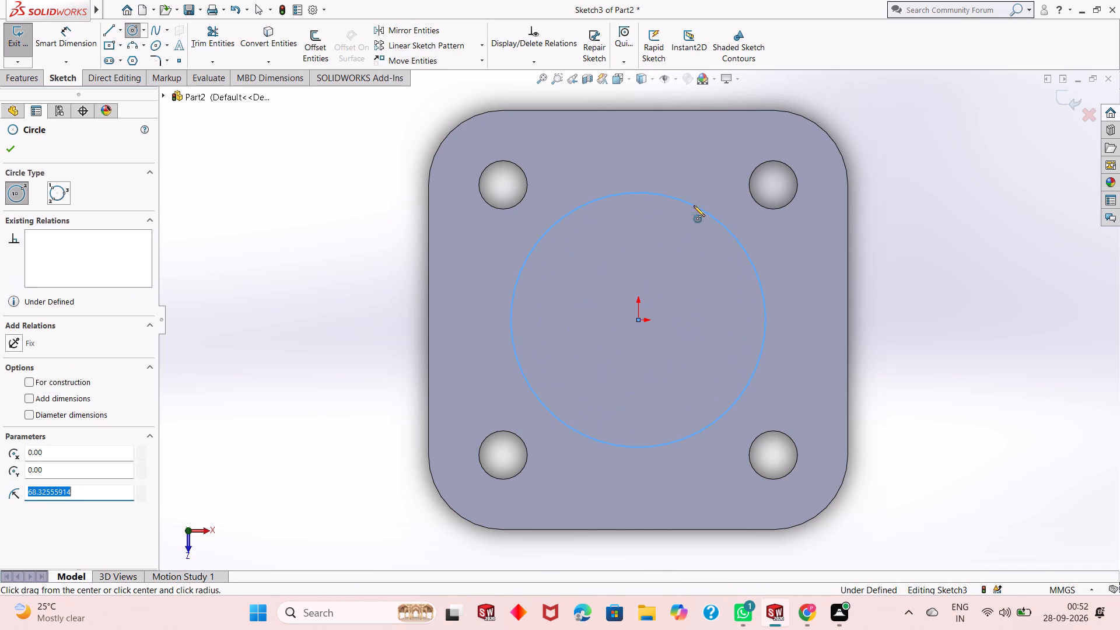
{"action": "right_click", "coordinate": [233, 214]}
{"action": "left_click", "coordinate": [244, 219]}
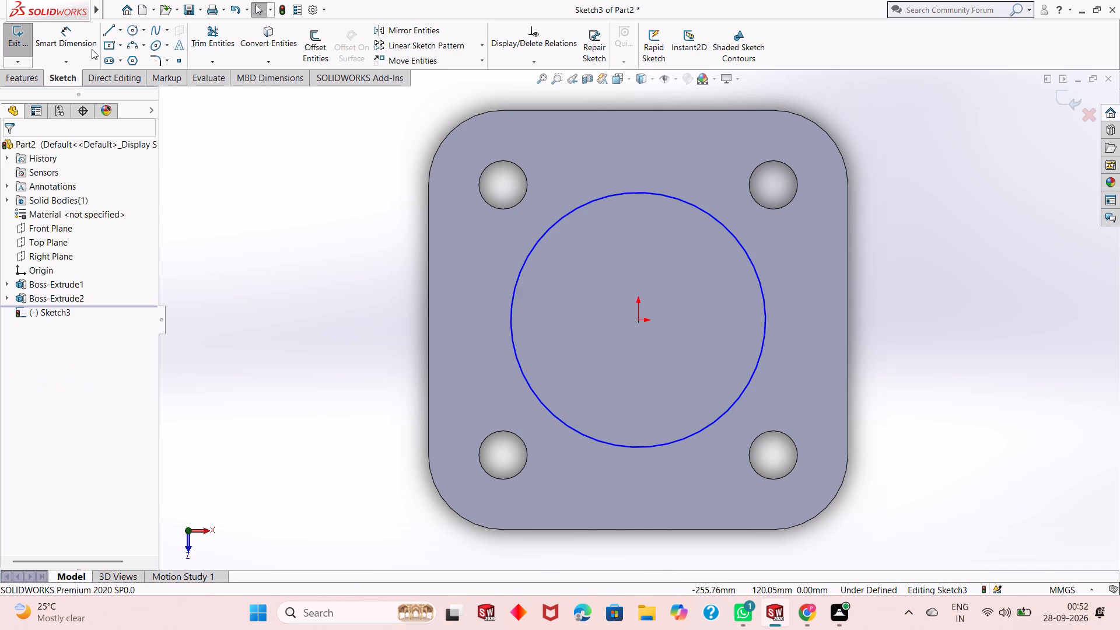
Dimension the central circle's diameter as 114 mm.
{"action": "left_click", "coordinate": [80, 38]}
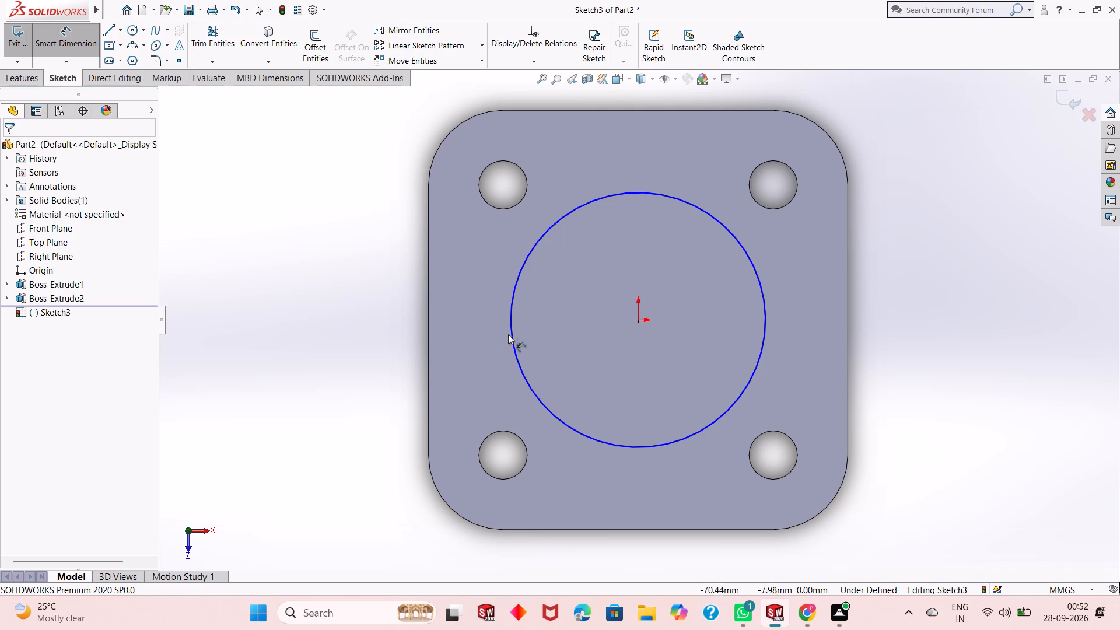
{"action": "left_click", "coordinate": [510, 332]}
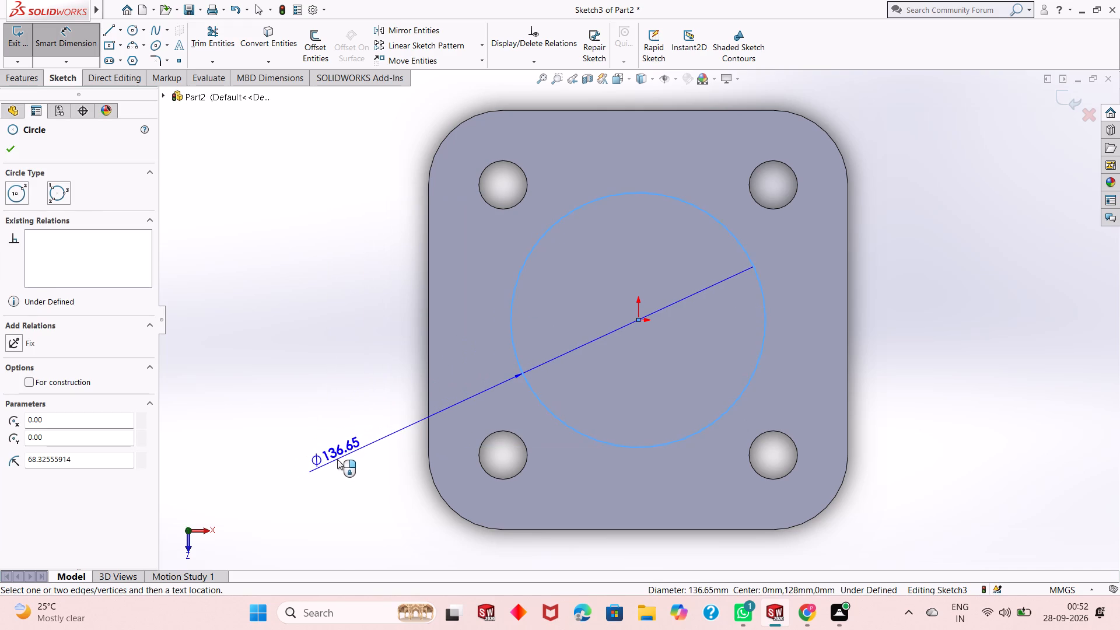
{"action": "left_click", "coordinate": [337, 459]}
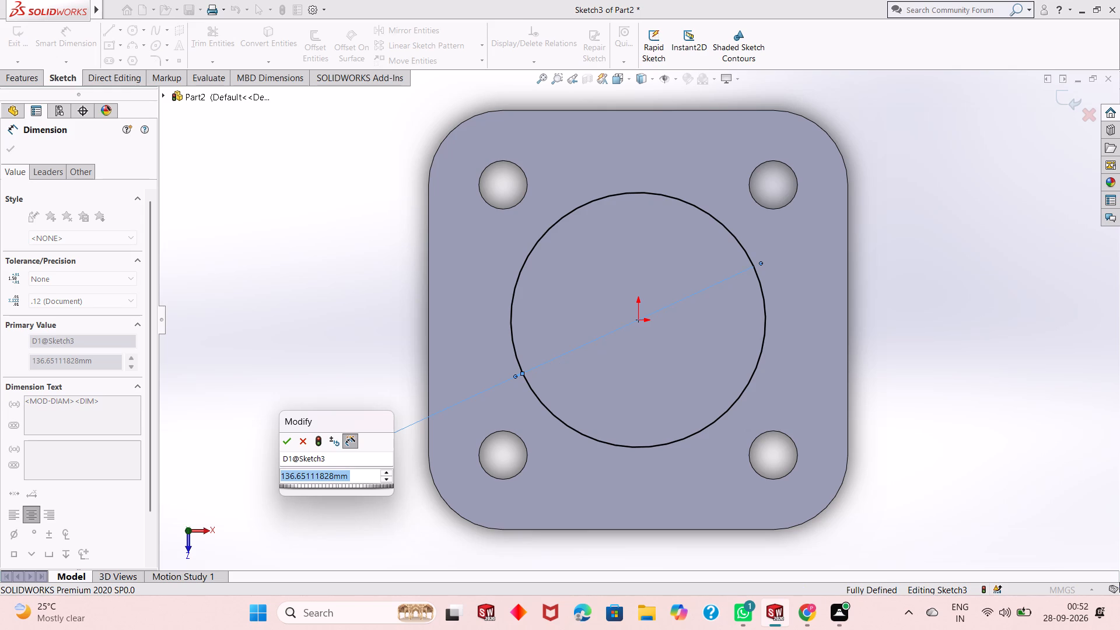
{"action": "type", "text": "114"}
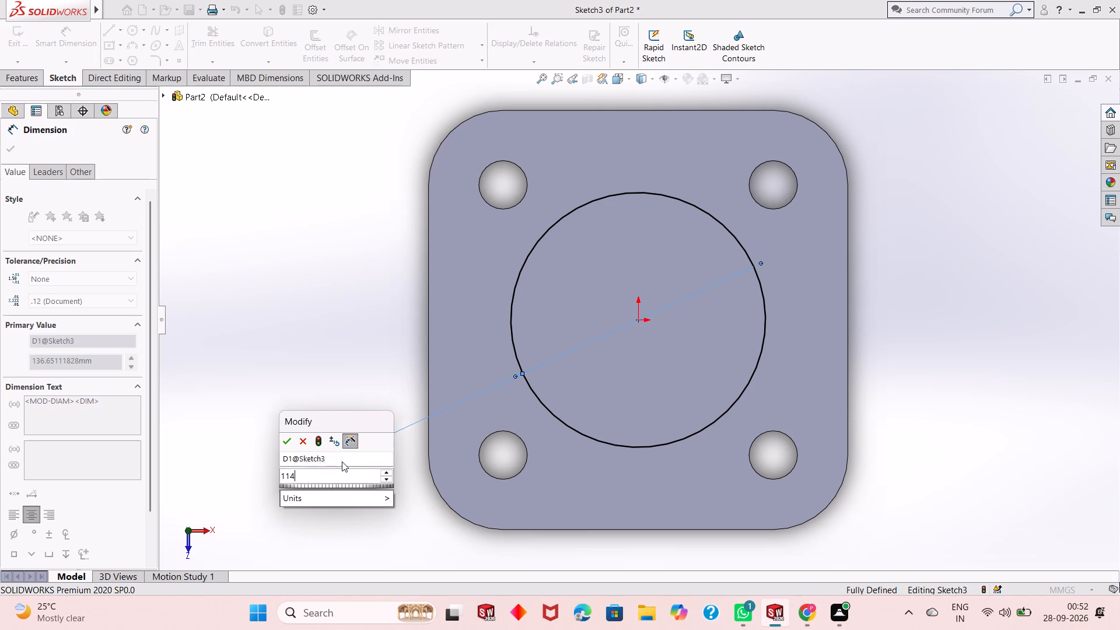
{"action": "key", "text": "Return"}
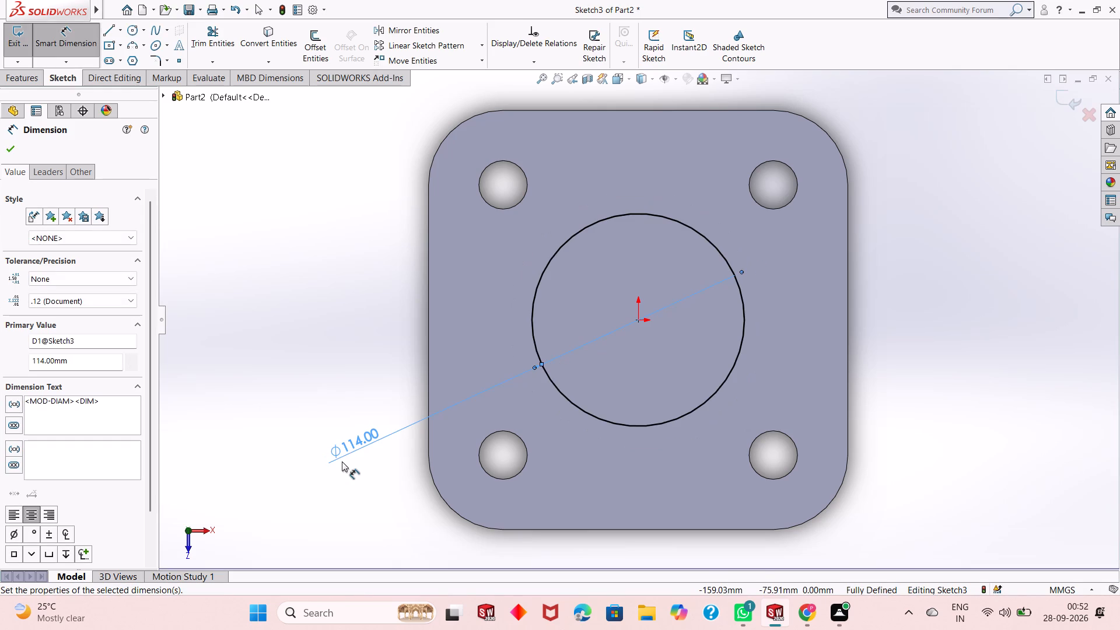
{"action": "left_click", "coordinate": [8, 154]}
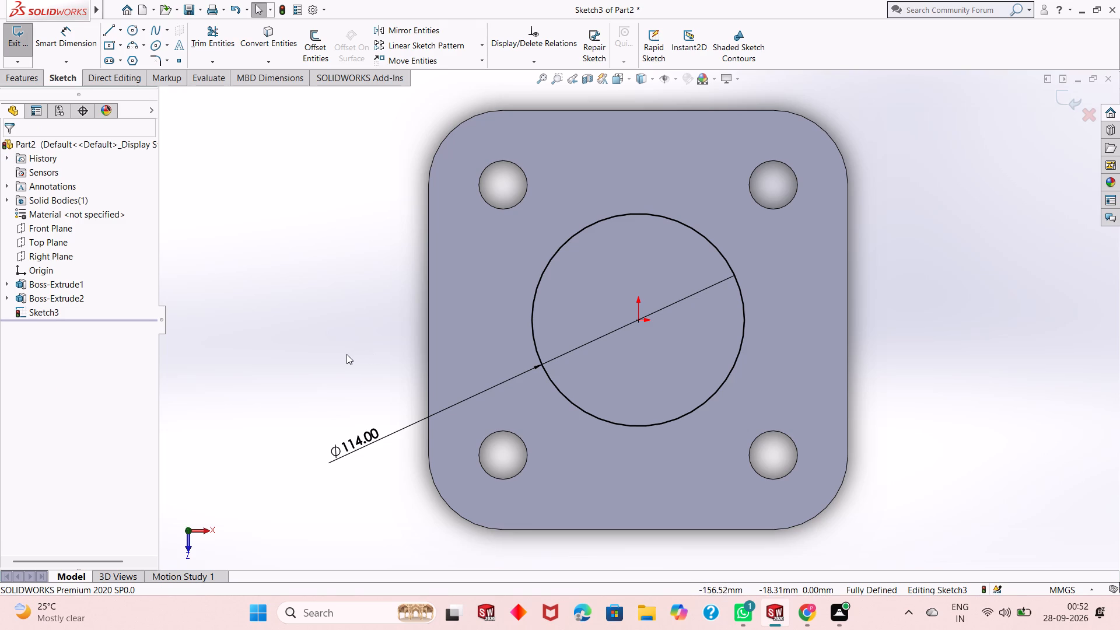
Cut the 114 mm circle 10 mm deep into the flange with a blind Extruded Cut.
{"action": "left_click", "coordinate": [24, 79]}
{"action": "left_click", "coordinate": [199, 58]}
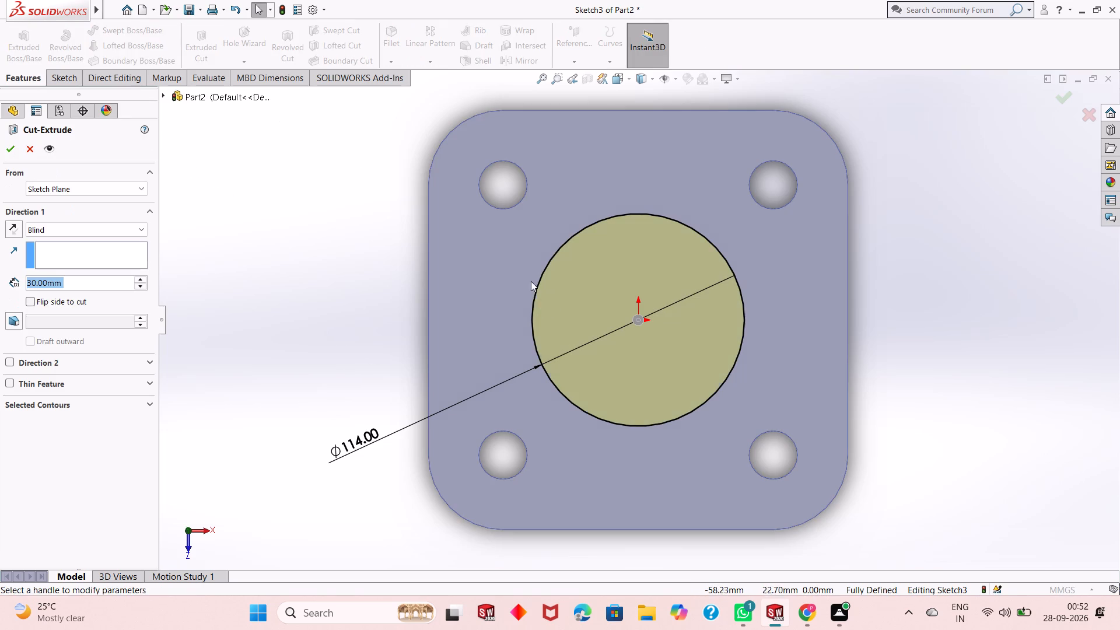
{"action": "middle_click_drag", "start_coordinate": [638, 473], "coordinate": [656, 403]}
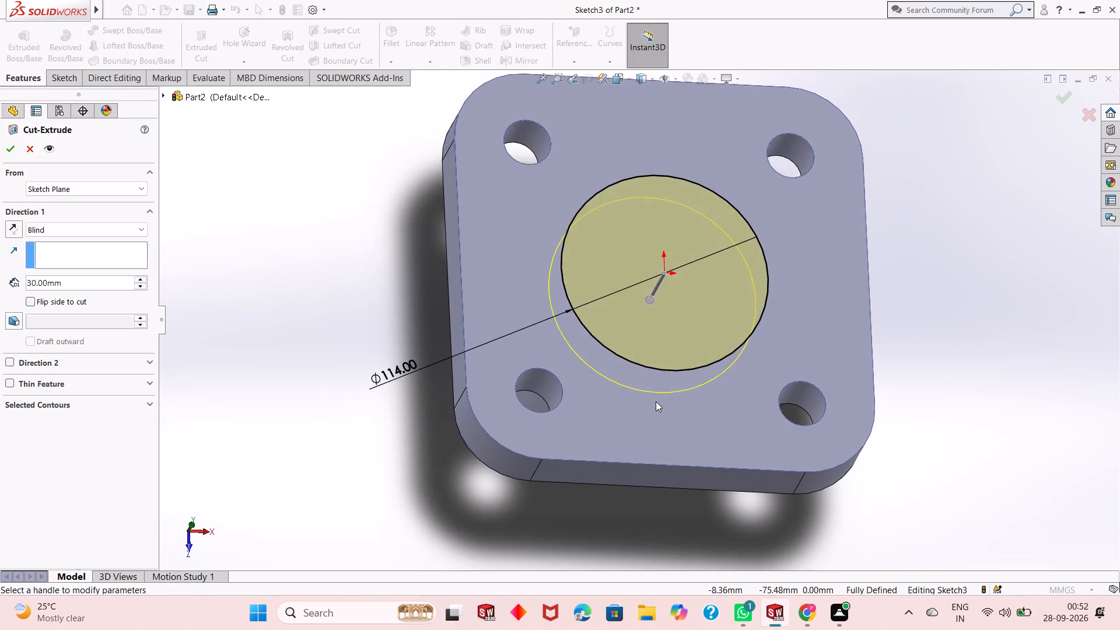
{"action": "scroll", "coordinate": [656, 400], "scroll_direction": "up", "scroll_amount": 2}
{"action": "scroll", "coordinate": [670, 223], "scroll_direction": "down", "scroll_amount": 1}
{"action": "double_click", "coordinate": [72, 279]}
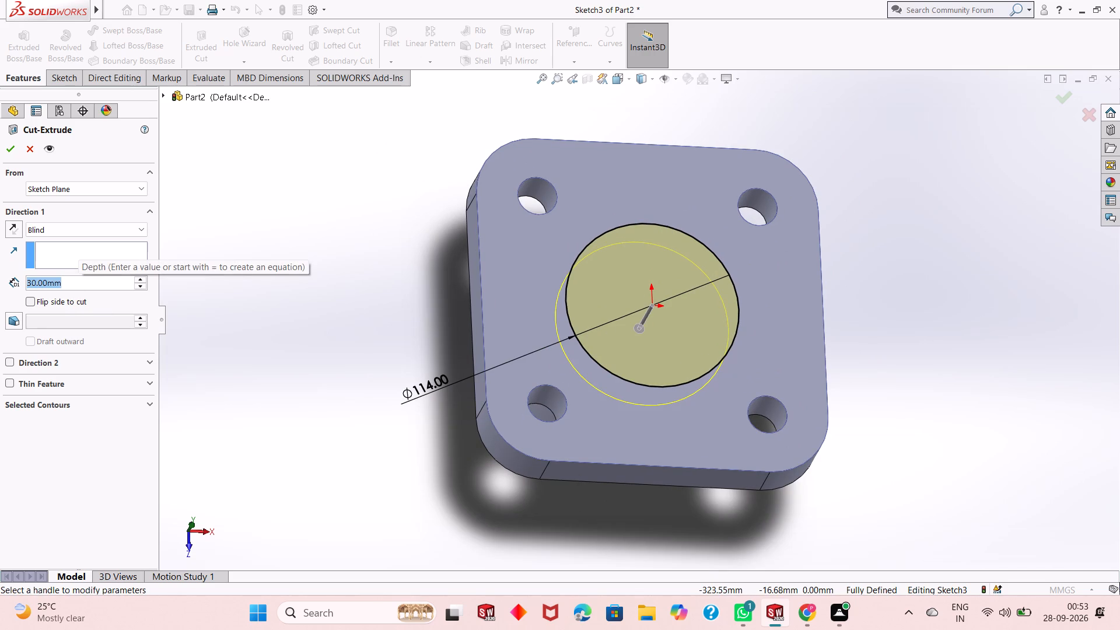
{"action": "type", "text": "10"}
{"action": "key", "text": "Return"}
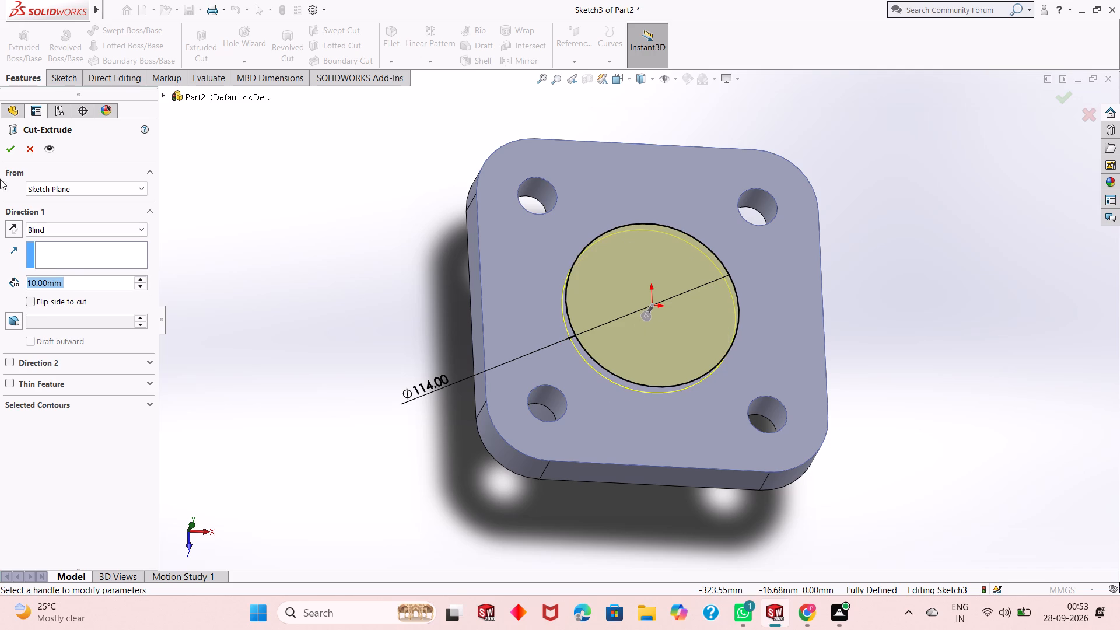
{"action": "left_click", "coordinate": [6, 150]}
{"action": "left_click", "coordinate": [318, 291]}
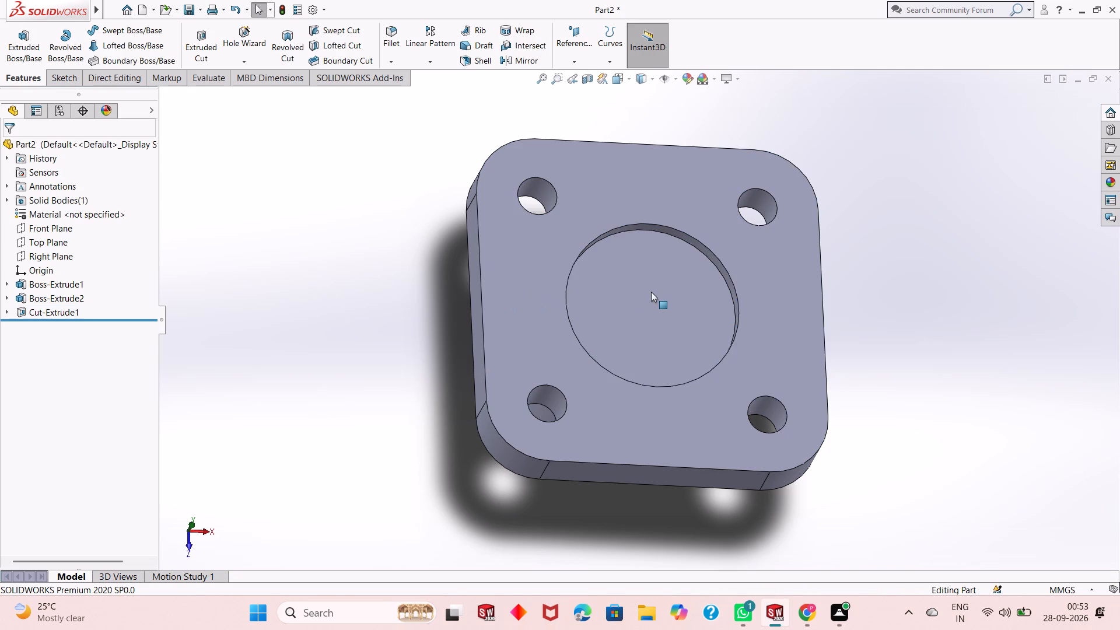
Start a sketch on the circular recess's floor and draw a circle centred on the origin, with a radius of about 37 mm.
{"action": "left_click", "coordinate": [651, 292]}
{"action": "left_click", "coordinate": [702, 256]}
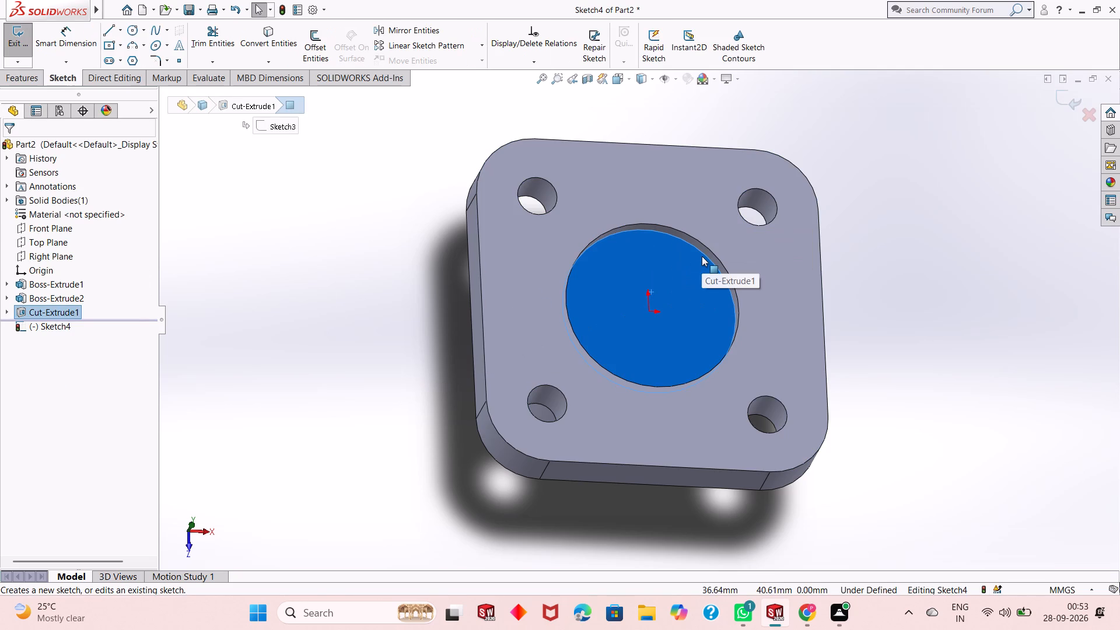
{"action": "key", "text": "ctrl+8"}
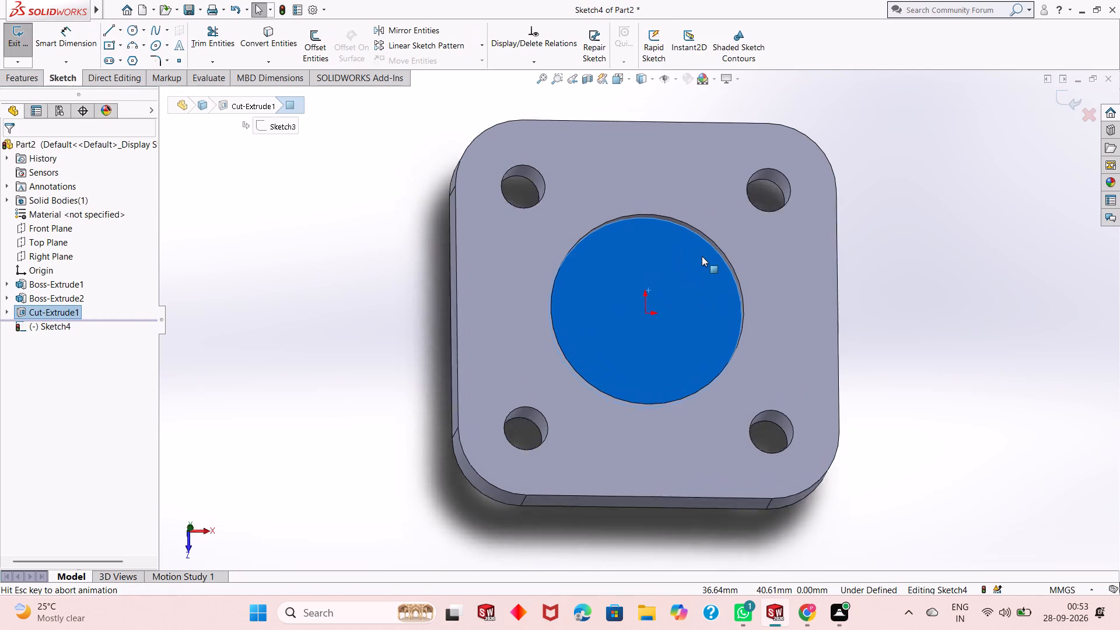
{"action": "left_click", "coordinate": [304, 327]}
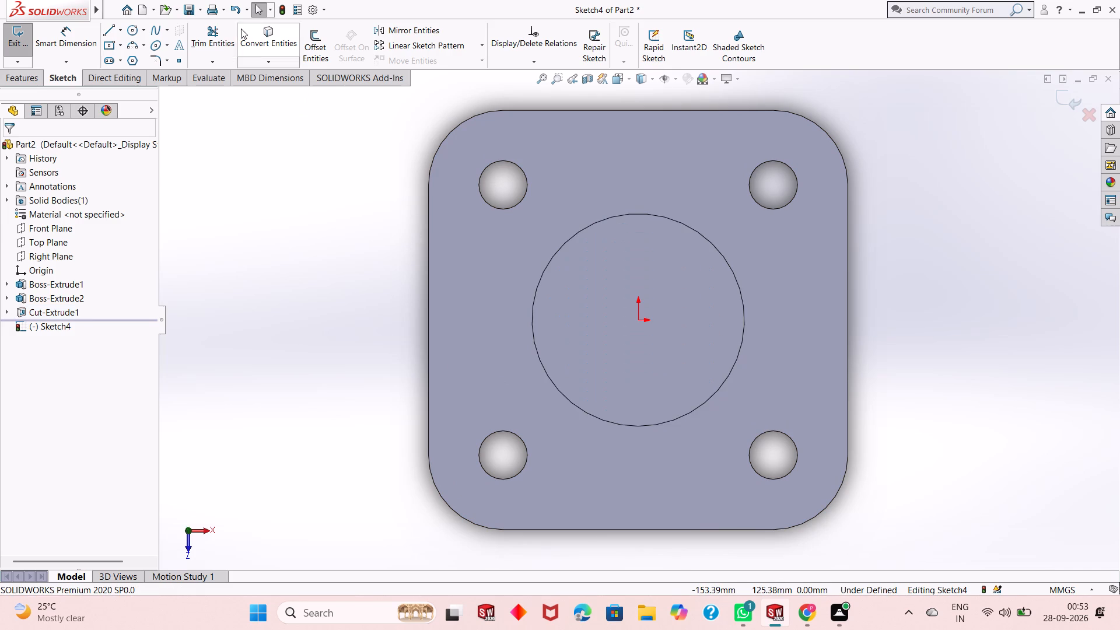
{"action": "left_click", "coordinate": [318, 154]}
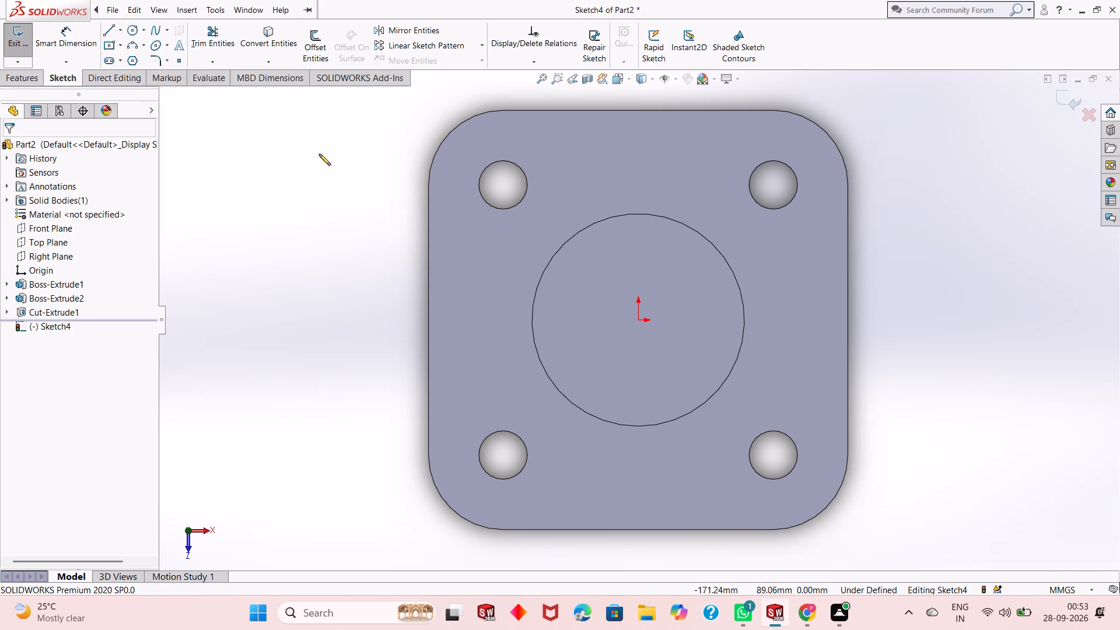
{"action": "left_click", "coordinate": [129, 29]}
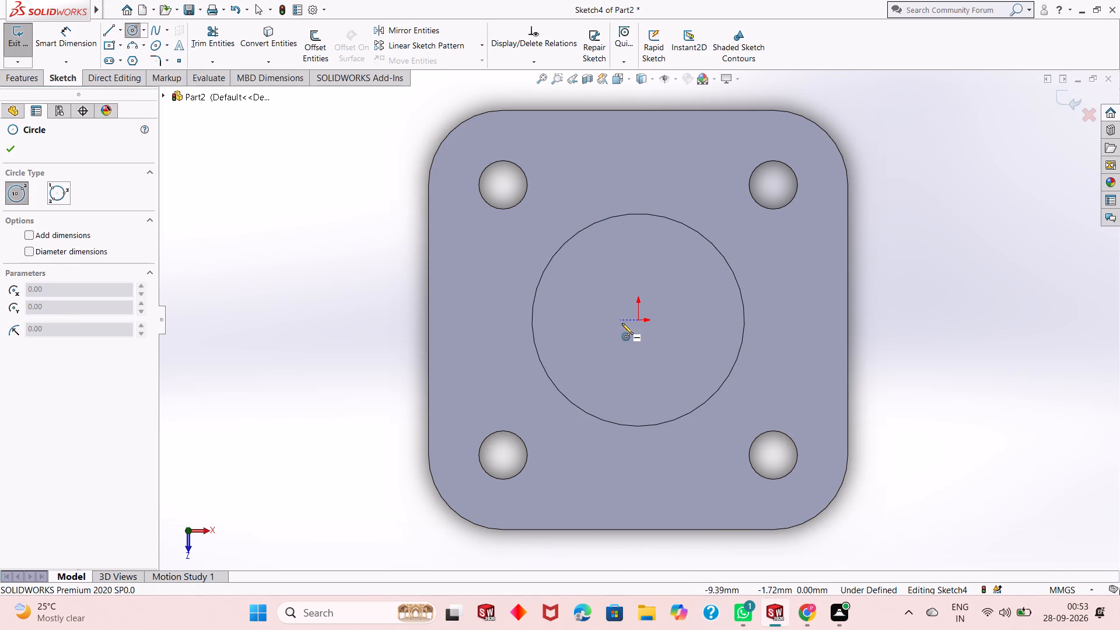
{"action": "left_click", "coordinate": [639, 321]}
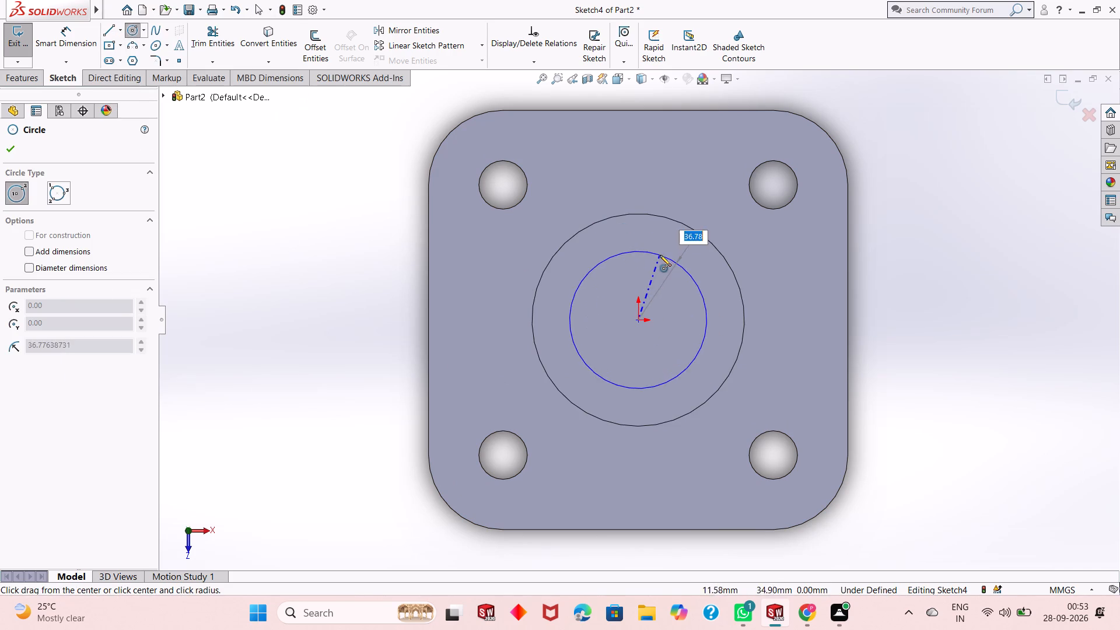
{"action": "left_click", "coordinate": [660, 255]}
{"action": "right_click", "coordinate": [236, 236]}
{"action": "left_click", "coordinate": [283, 247]}
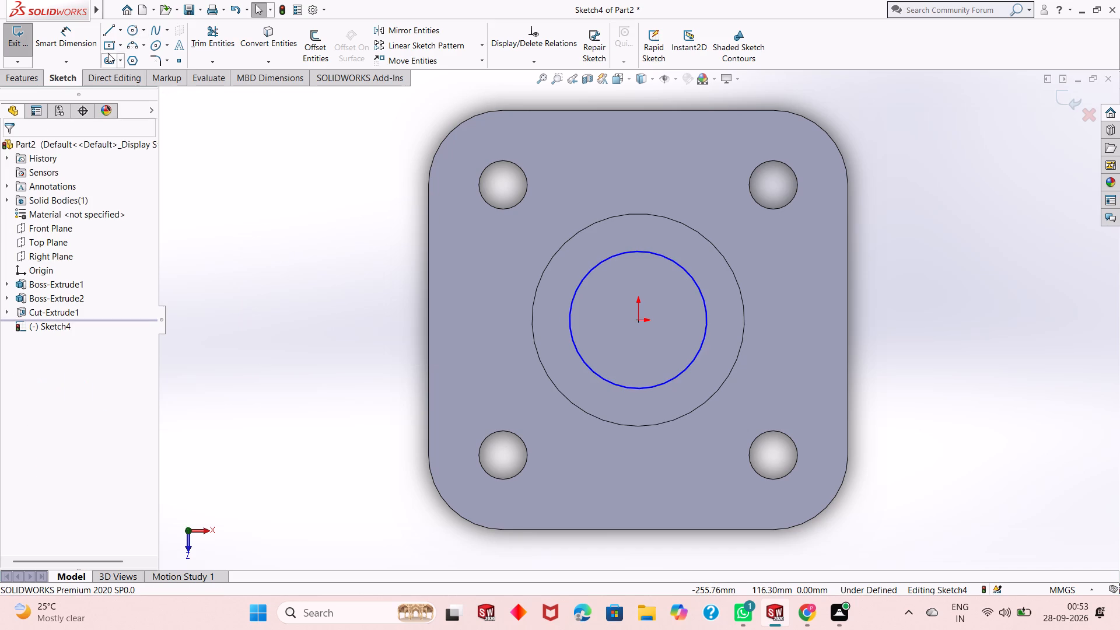
Dimension the diameter of the circle on the recess floor as 50 mm.
{"action": "left_click", "coordinate": [85, 42]}
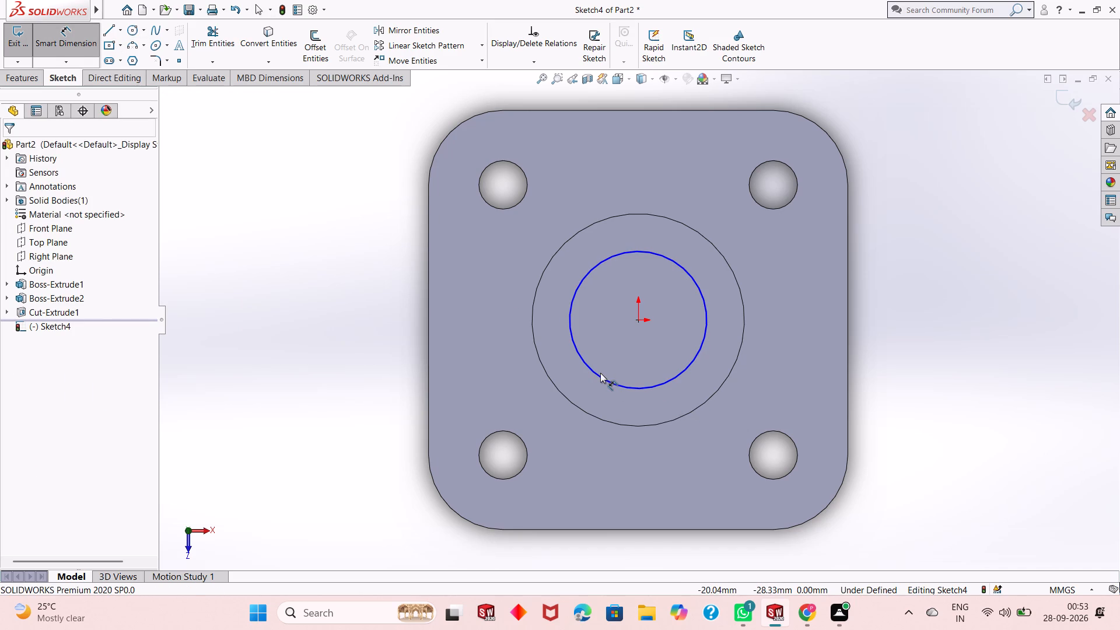
{"action": "left_click", "coordinate": [599, 374]}
{"action": "left_click", "coordinate": [366, 490]}
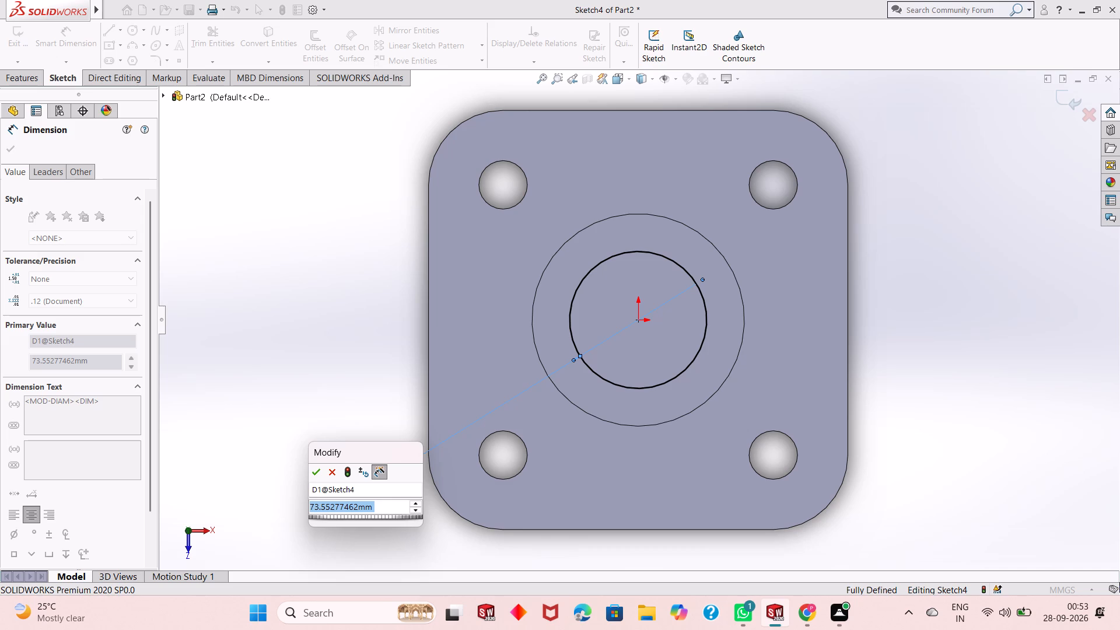
{"action": "type", "text": "50"}
{"action": "key", "text": "Return"}
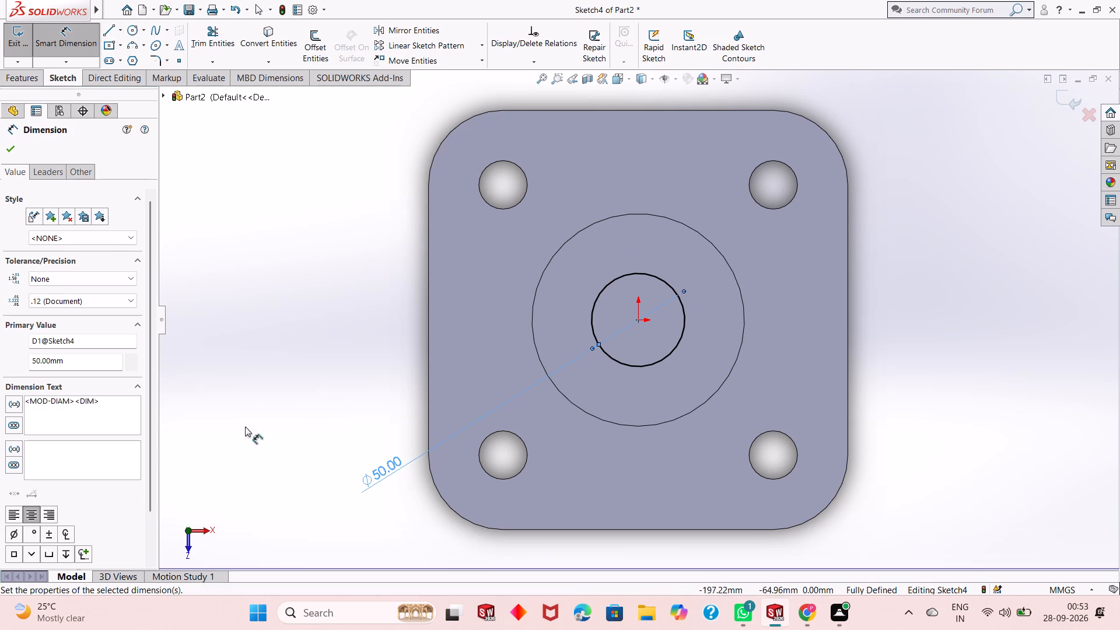
{"action": "left_click", "coordinate": [9, 148]}
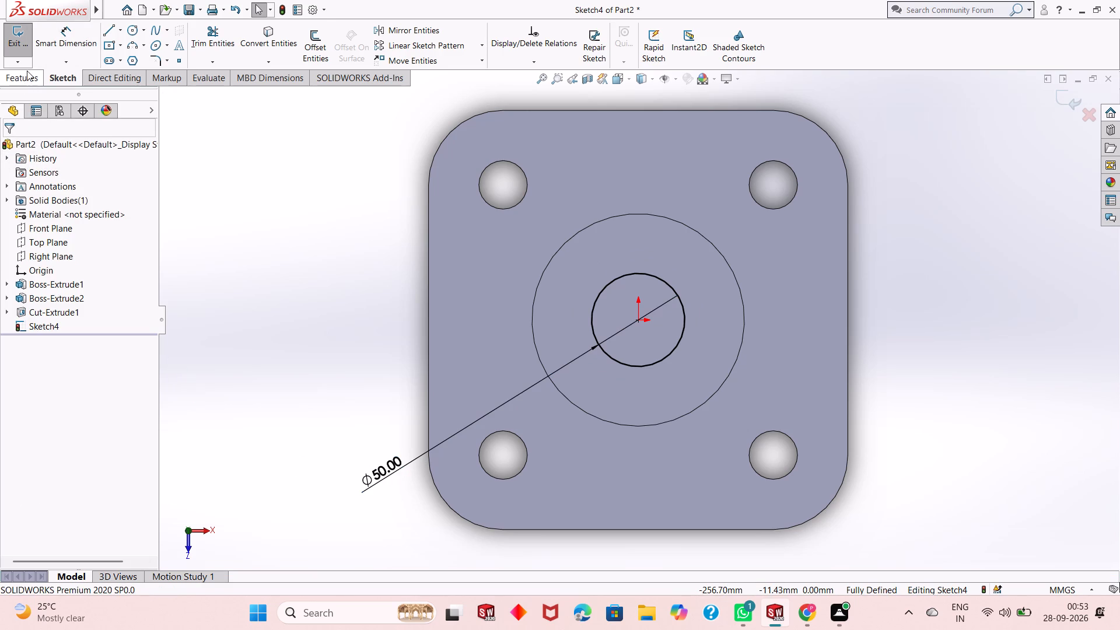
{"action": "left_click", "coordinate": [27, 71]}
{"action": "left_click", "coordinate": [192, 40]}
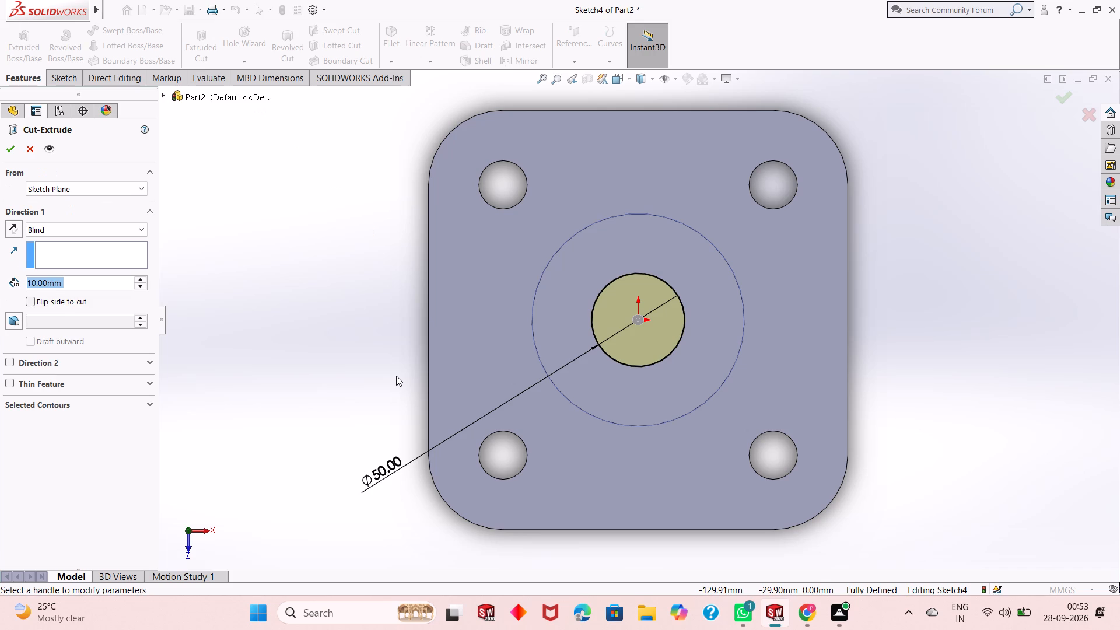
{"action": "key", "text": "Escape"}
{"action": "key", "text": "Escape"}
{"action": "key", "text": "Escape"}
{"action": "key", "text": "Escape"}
Set the diameter of the circle on the recess floor to 80 mm.
{"action": "double_click", "coordinate": [394, 465]}
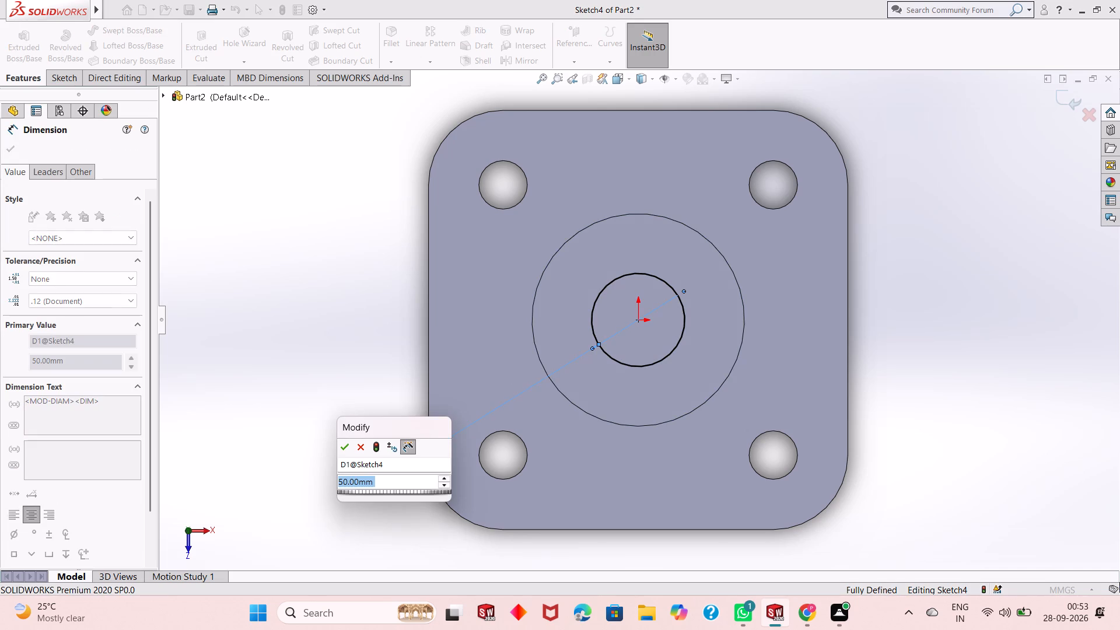
{"action": "type", "text": "80"}
{"action": "key", "text": "Return"}
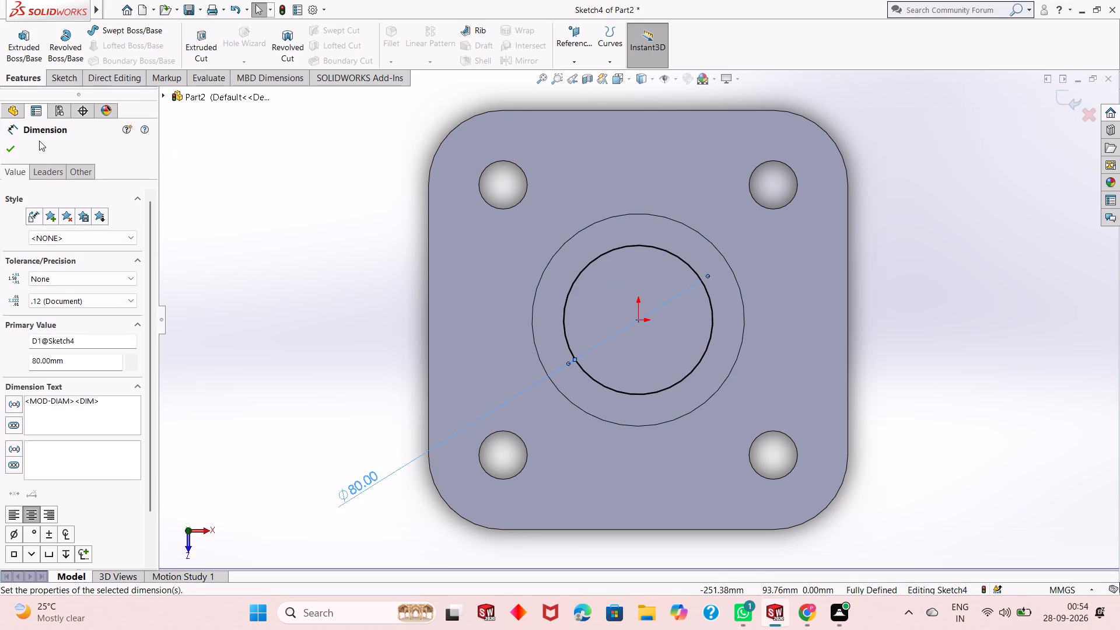
Cut the 80 mm circle 20 mm deep into the recess floor with a blind Extruded Cut.
{"action": "left_click", "coordinate": [12, 152]}
{"action": "left_click", "coordinate": [195, 52]}
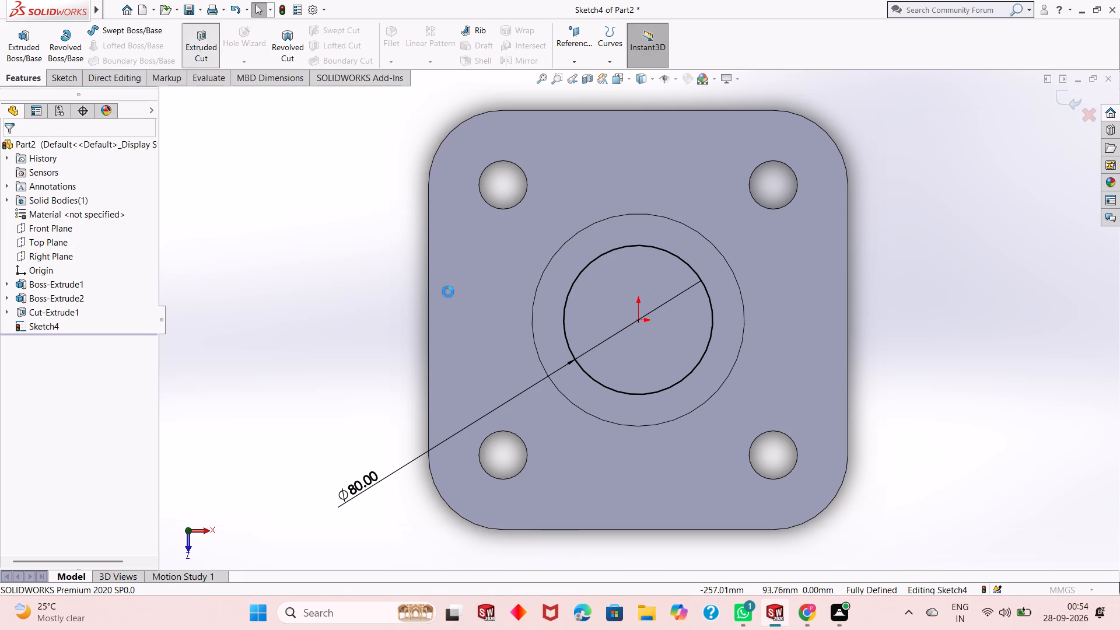
{"action": "middle_click_drag", "start_coordinate": [623, 348], "coordinate": [647, 264]}
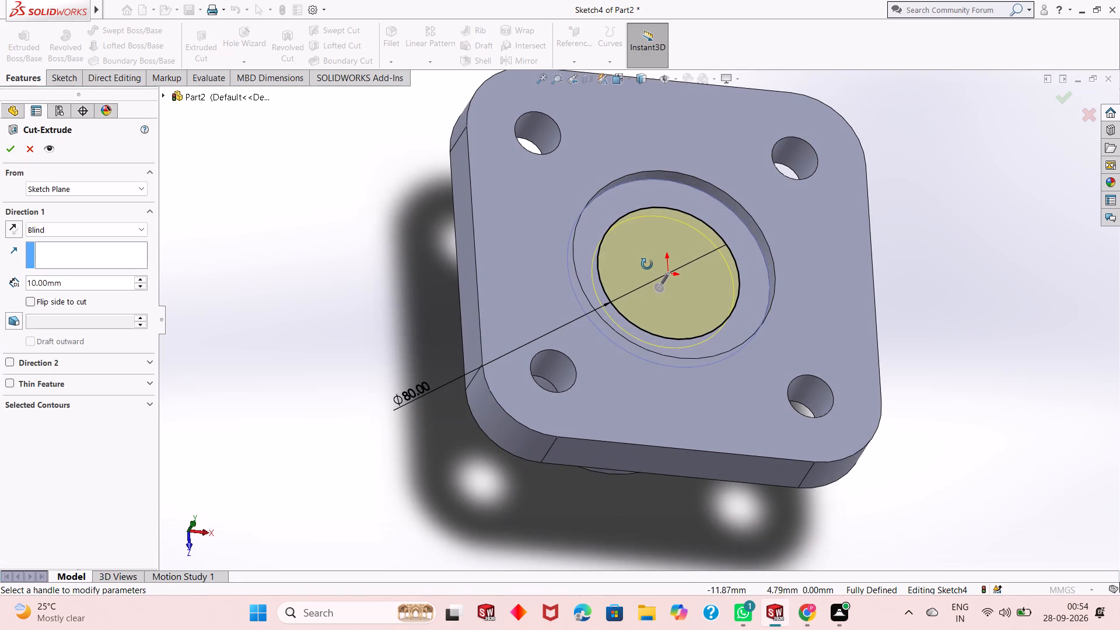
{"action": "middle_click_drag", "start_coordinate": [647, 264], "coordinate": [647, 263]}
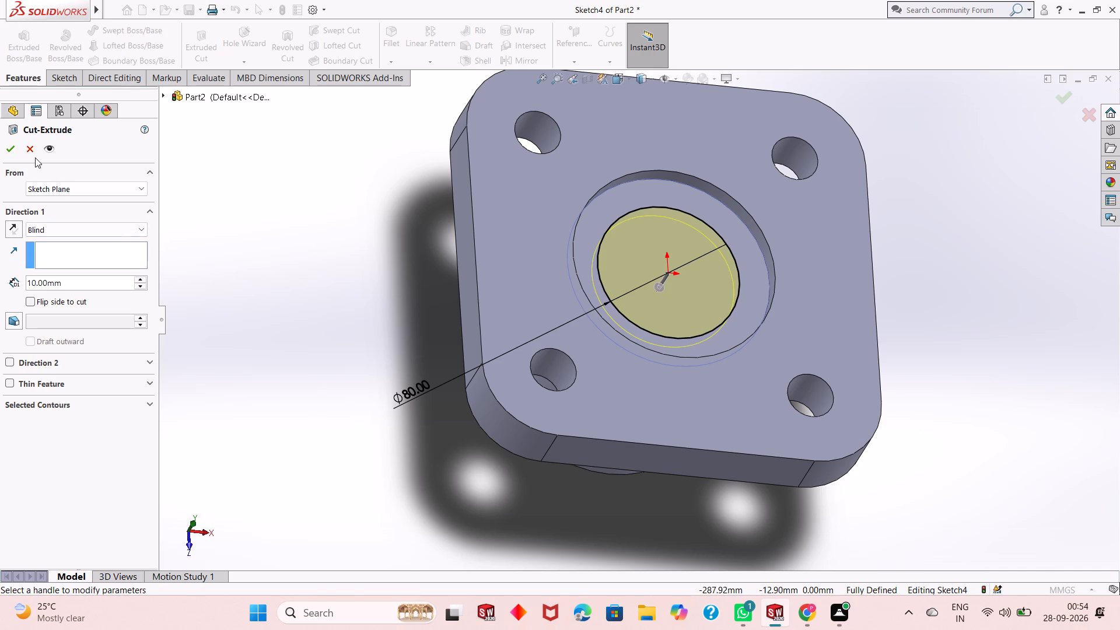
{"action": "double_click", "coordinate": [78, 283]}
{"action": "type", "text": "20"}
{"action": "key", "text": "Return"}
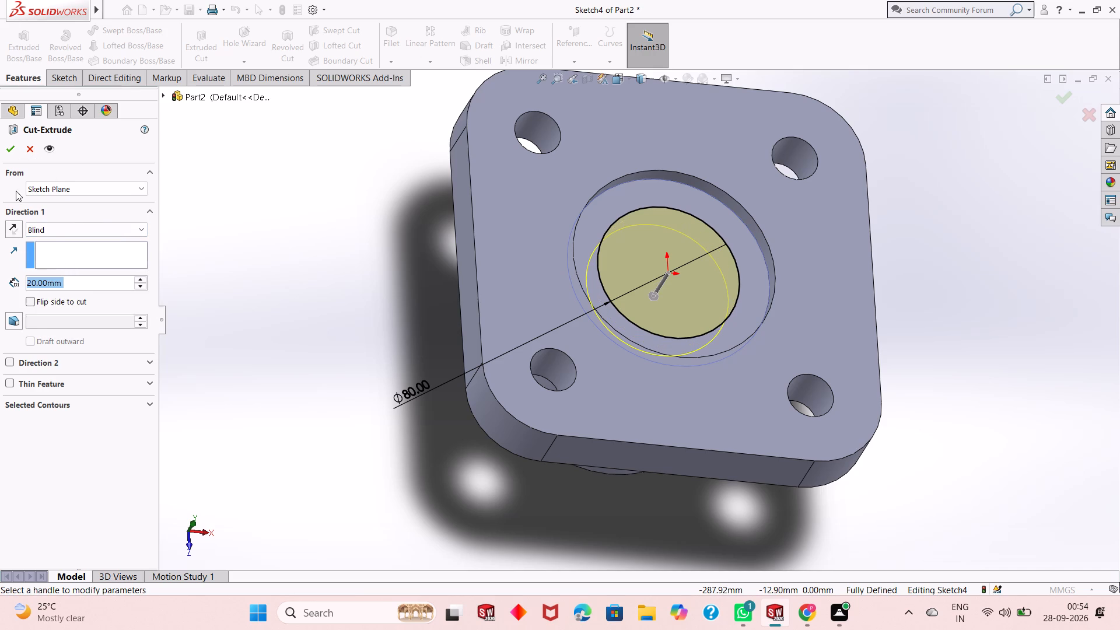
{"action": "left_click", "coordinate": [5, 150]}
{"action": "left_click", "coordinate": [259, 258]}
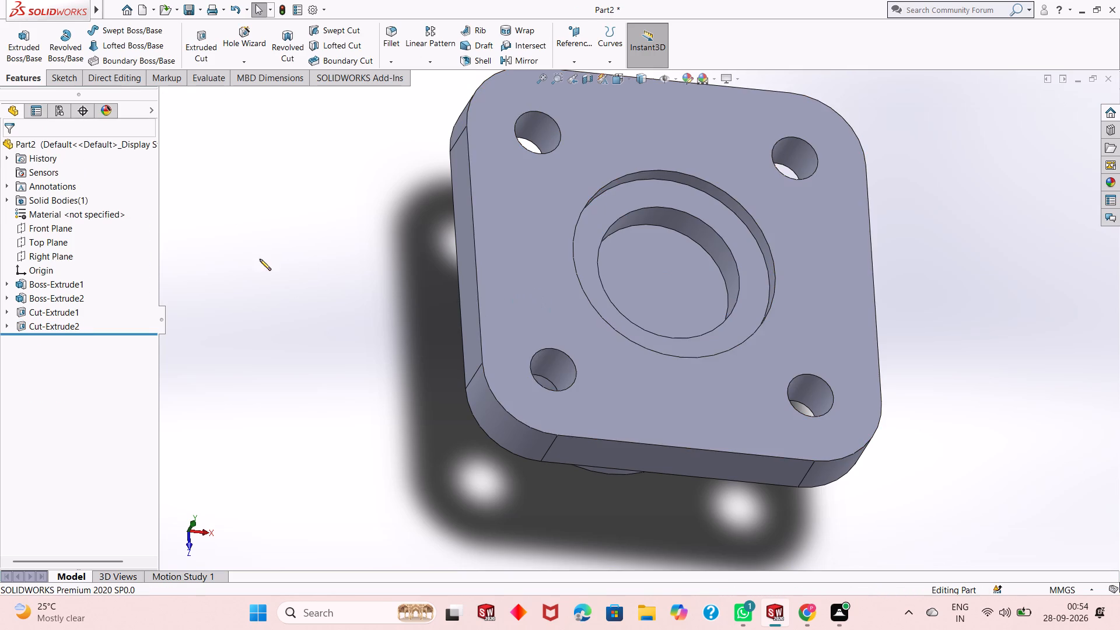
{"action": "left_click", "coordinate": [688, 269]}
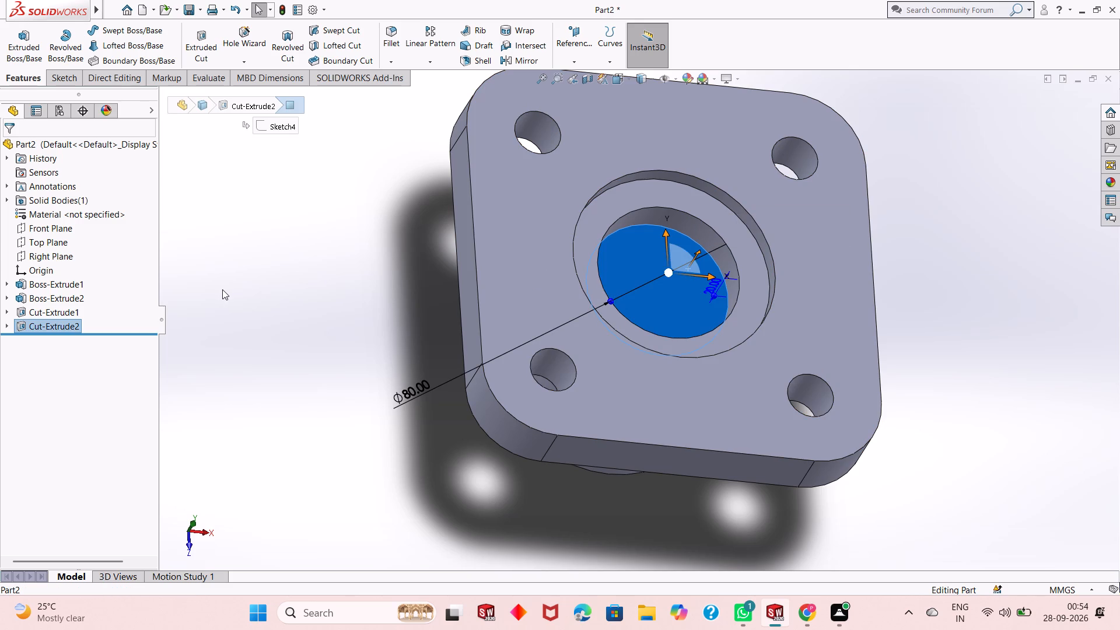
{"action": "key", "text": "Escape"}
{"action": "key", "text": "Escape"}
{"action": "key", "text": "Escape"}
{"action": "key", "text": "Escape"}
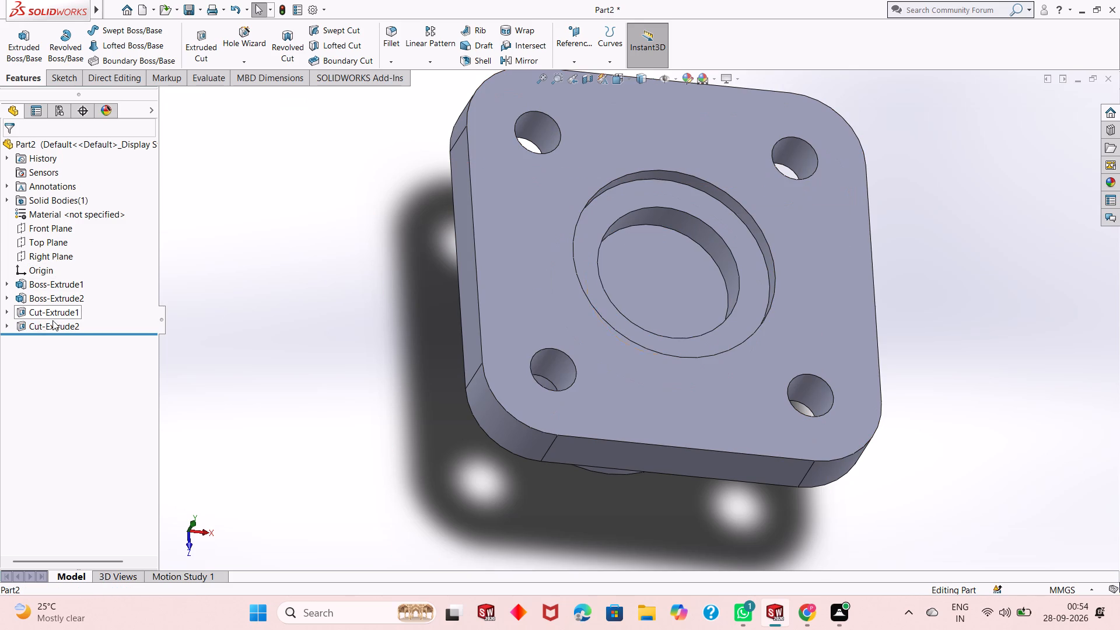
Edit the 80 mm diameter cut and set its blind depth to 10 mm.
{"action": "left_click", "coordinate": [52, 320]}
{"action": "left_click", "coordinate": [68, 290]}
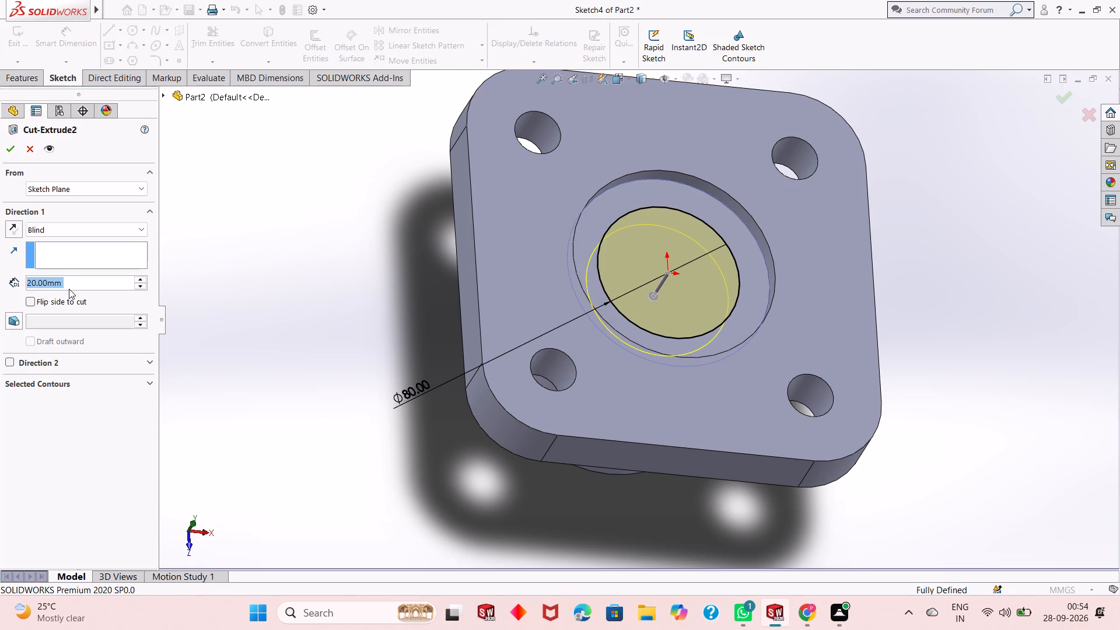
{"action": "type", "text": "10"}
{"action": "key", "text": "Return"}
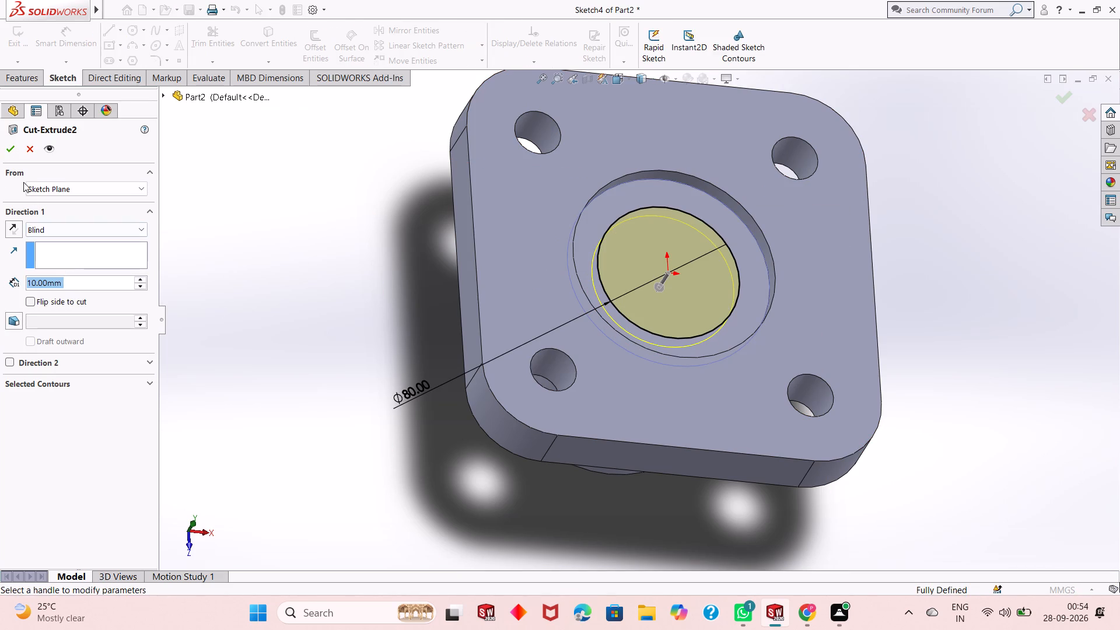
{"action": "left_click", "coordinate": [5, 152]}
{"action": "left_click", "coordinate": [317, 296]}
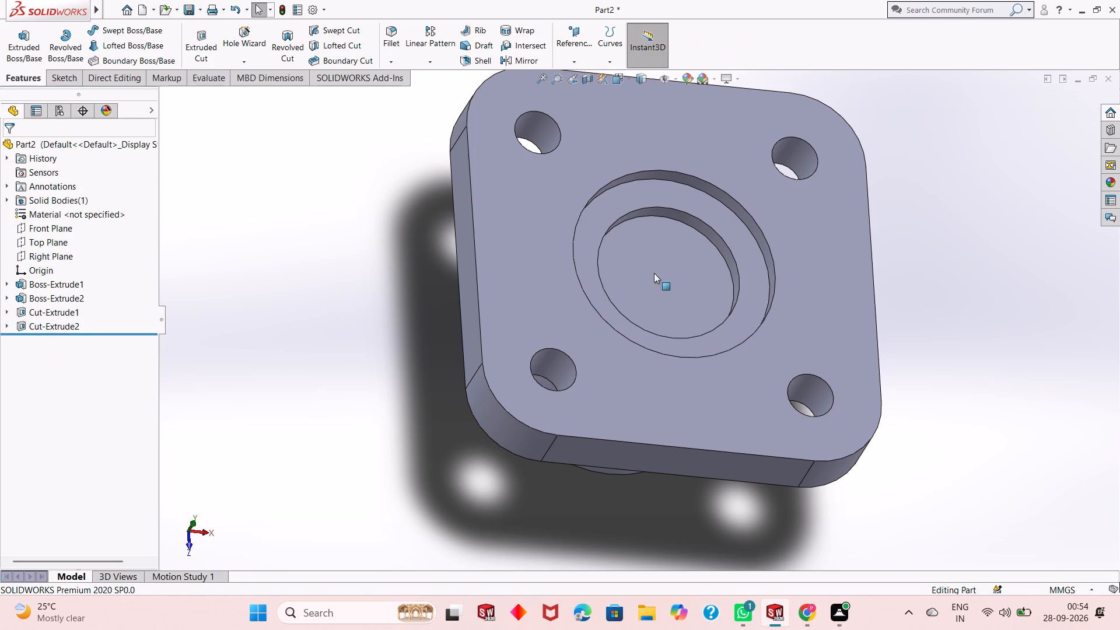
Start a sketch on the floor of the 80 mm cut and draw a circle centred on the origin, with a radius of about 46 mm.
{"action": "left_click", "coordinate": [654, 273]}
{"action": "left_click", "coordinate": [705, 238]}
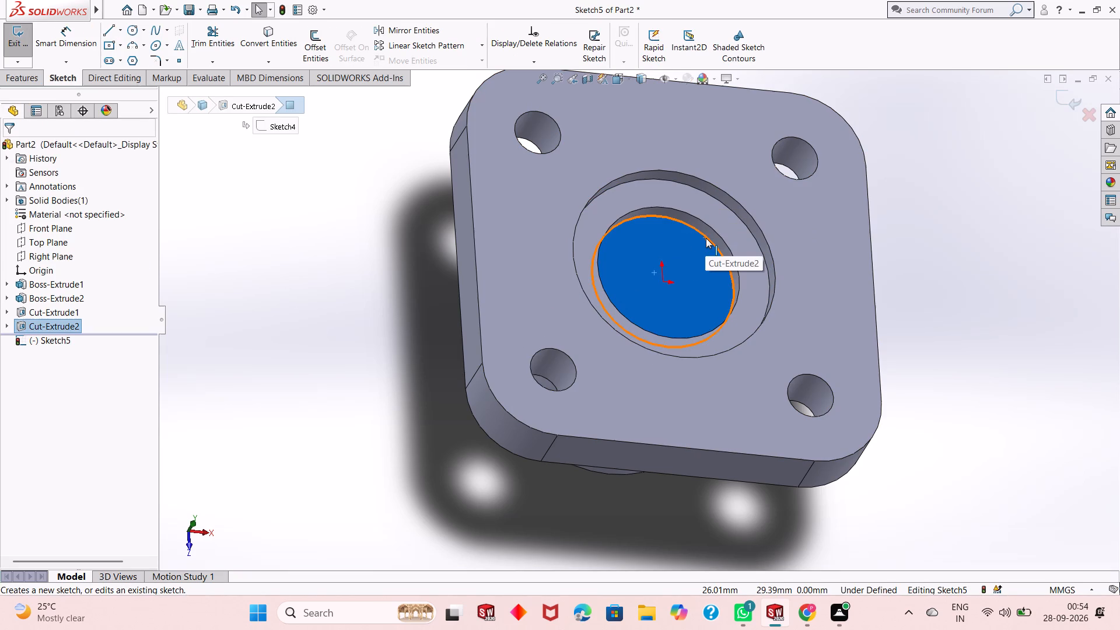
{"action": "key", "text": "ctrl+8"}
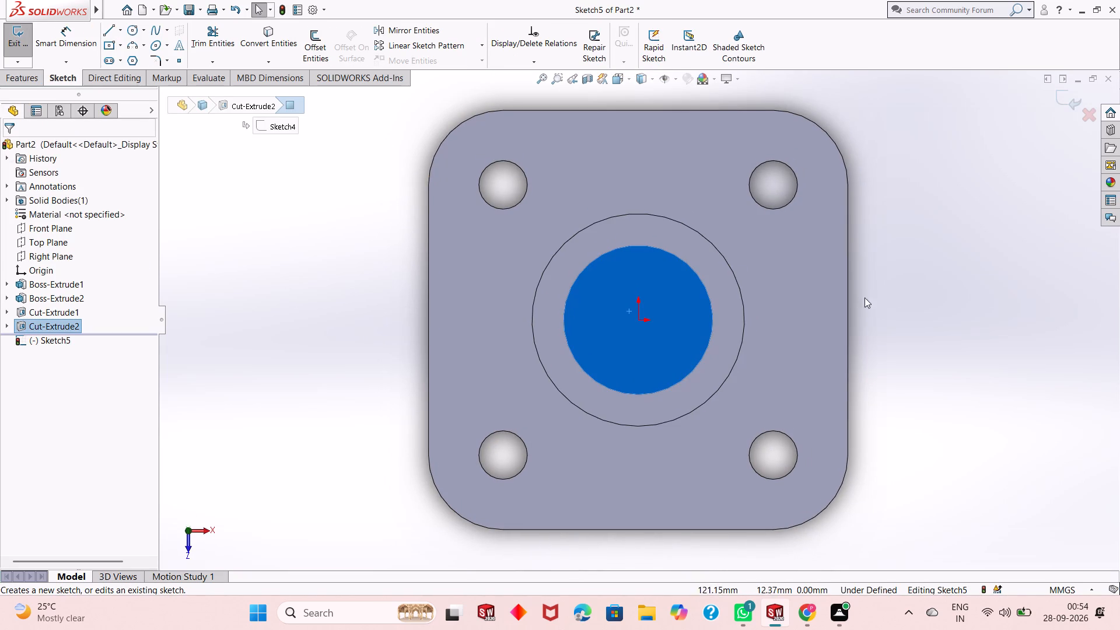
{"action": "left_click", "coordinate": [929, 339]}
{"action": "scroll", "coordinate": [664, 329], "scroll_direction": "down", "scroll_amount": 1}
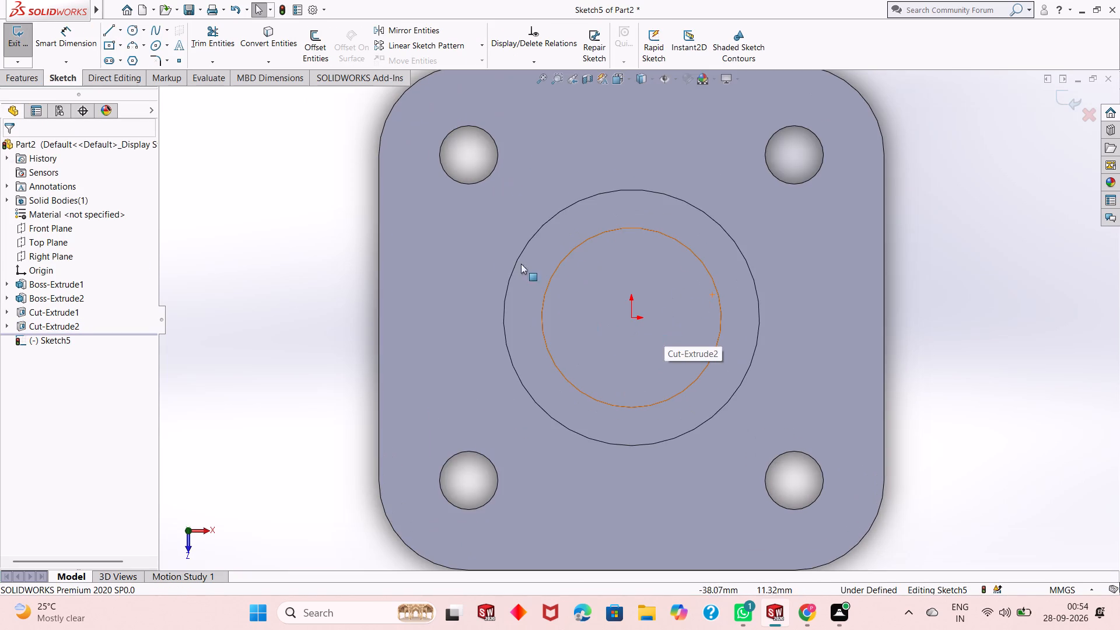
{"action": "left_click", "coordinate": [132, 34]}
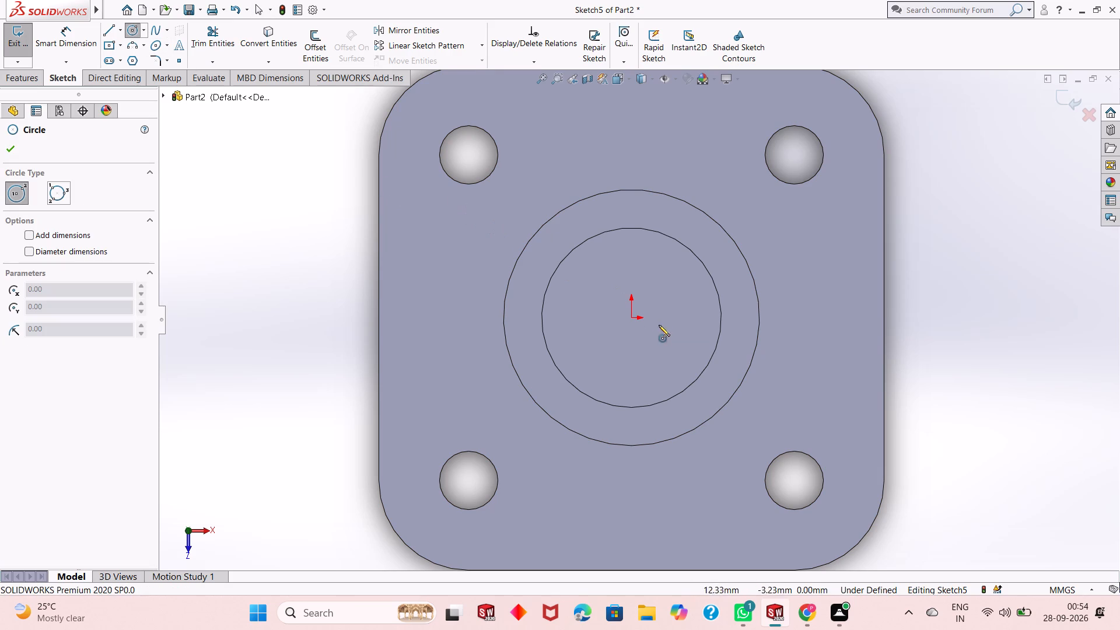
{"action": "left_click", "coordinate": [632, 321]}
{"action": "left_click", "coordinate": [703, 244]}
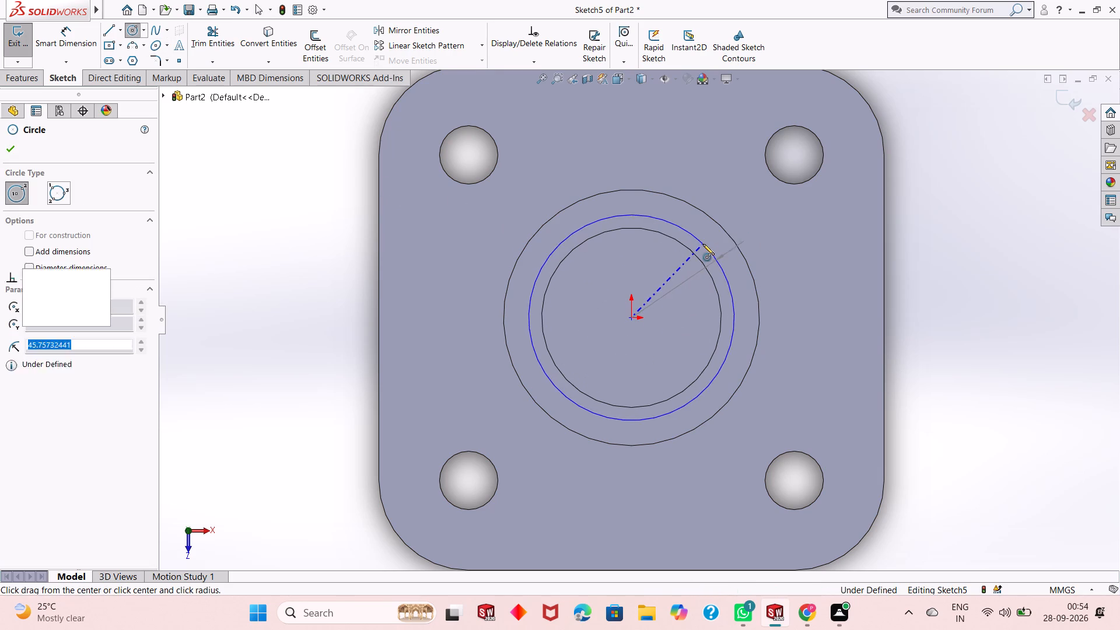
{"action": "right_click", "coordinate": [907, 261]}
{"action": "left_click", "coordinate": [932, 268]}
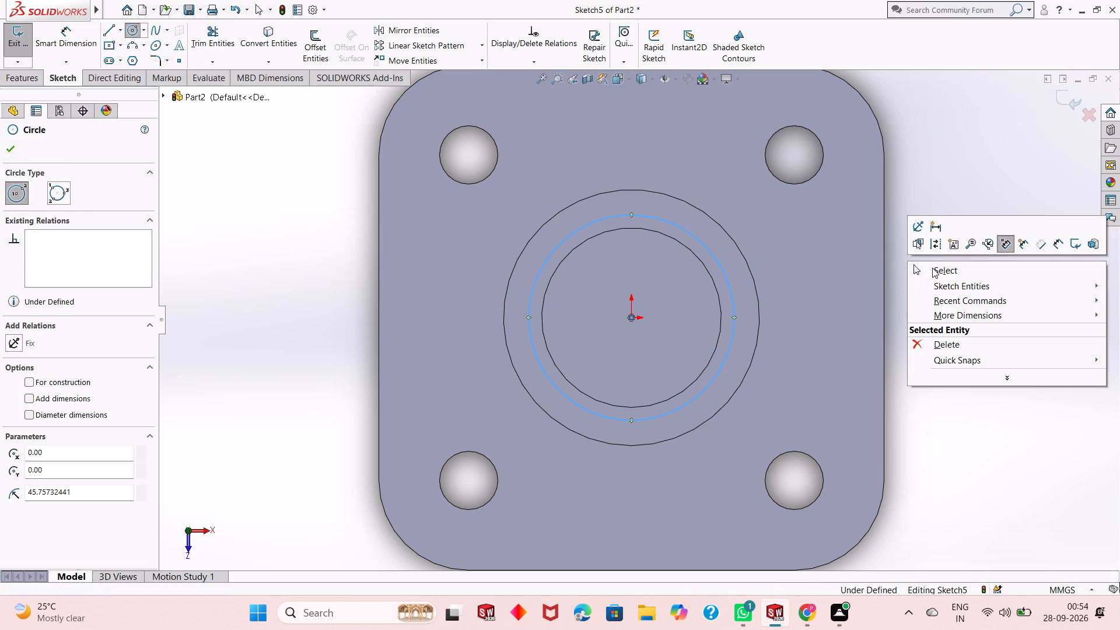
Dimension the diameter of the new circle as 92 mm.
{"action": "left_click", "coordinate": [79, 38]}
{"action": "left_click", "coordinate": [530, 322]}
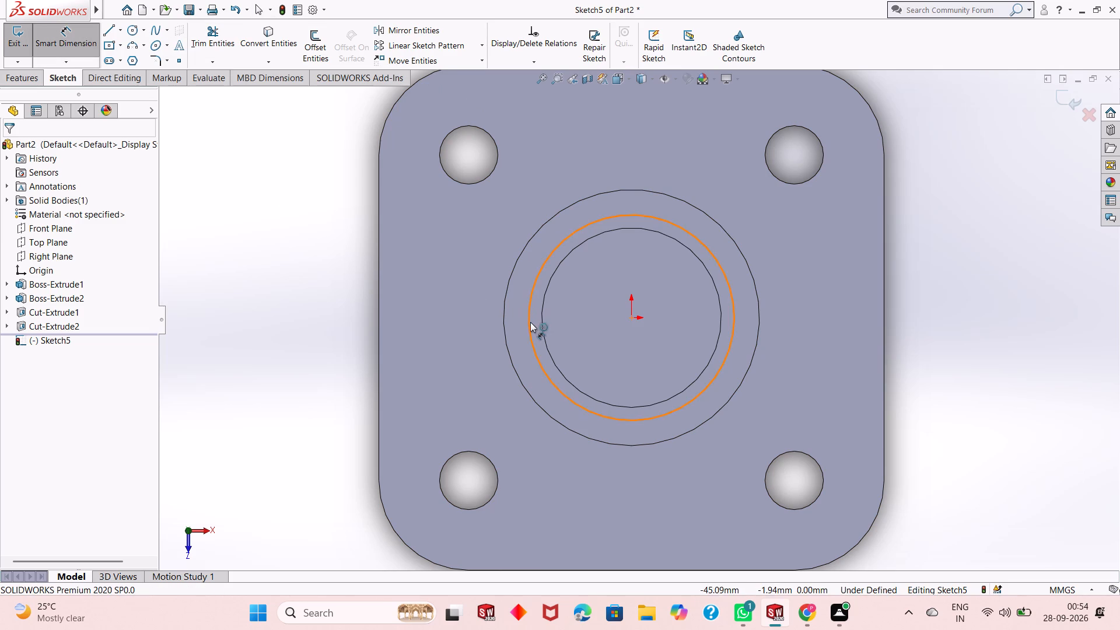
{"action": "left_click", "coordinate": [329, 477]}
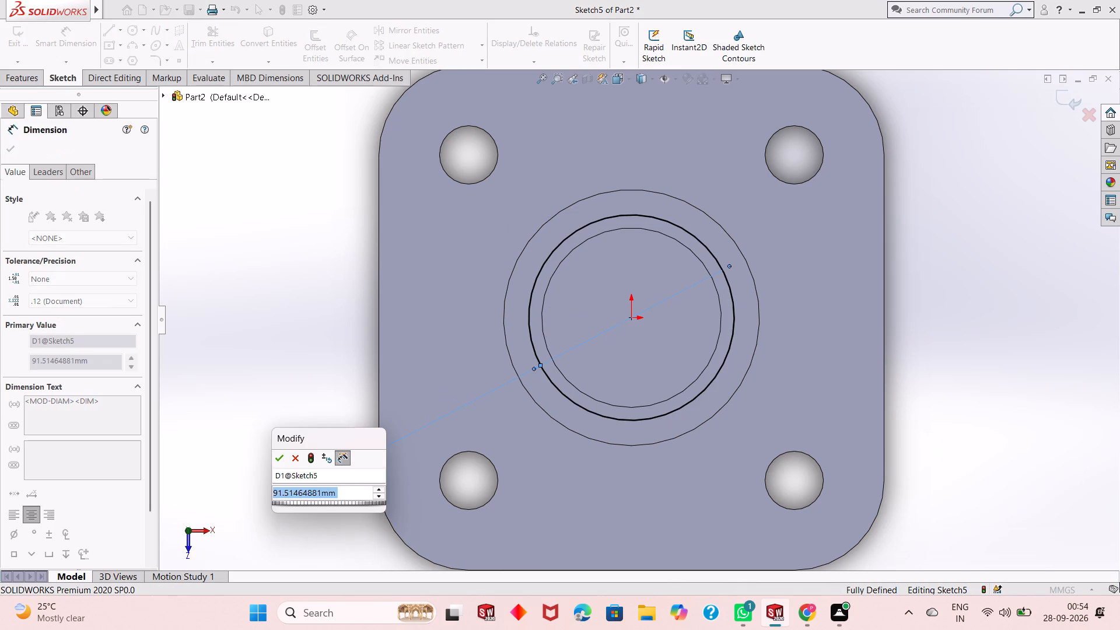
{"action": "type", "text": "92"}
{"action": "key", "text": "Return"}
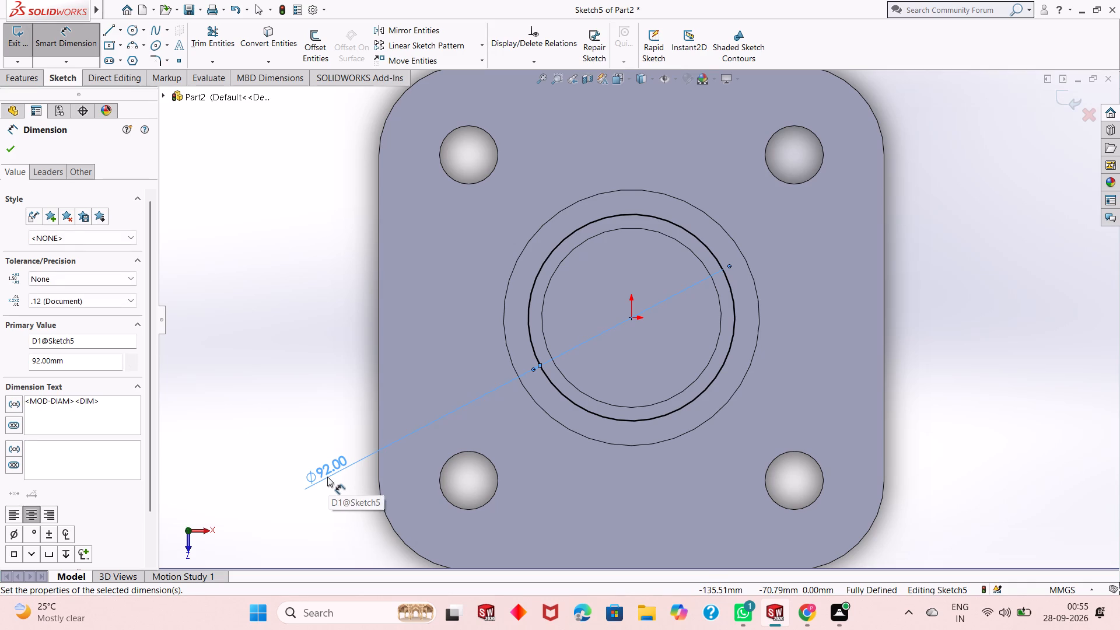
{"action": "right_click", "coordinate": [292, 289]}
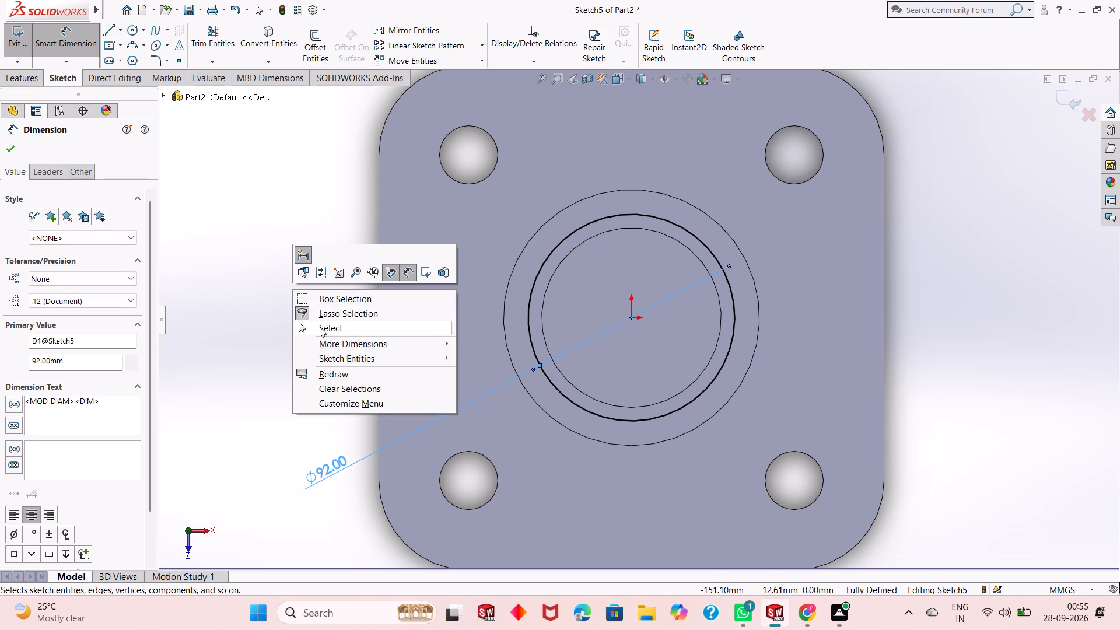
{"action": "left_click", "coordinate": [321, 329]}
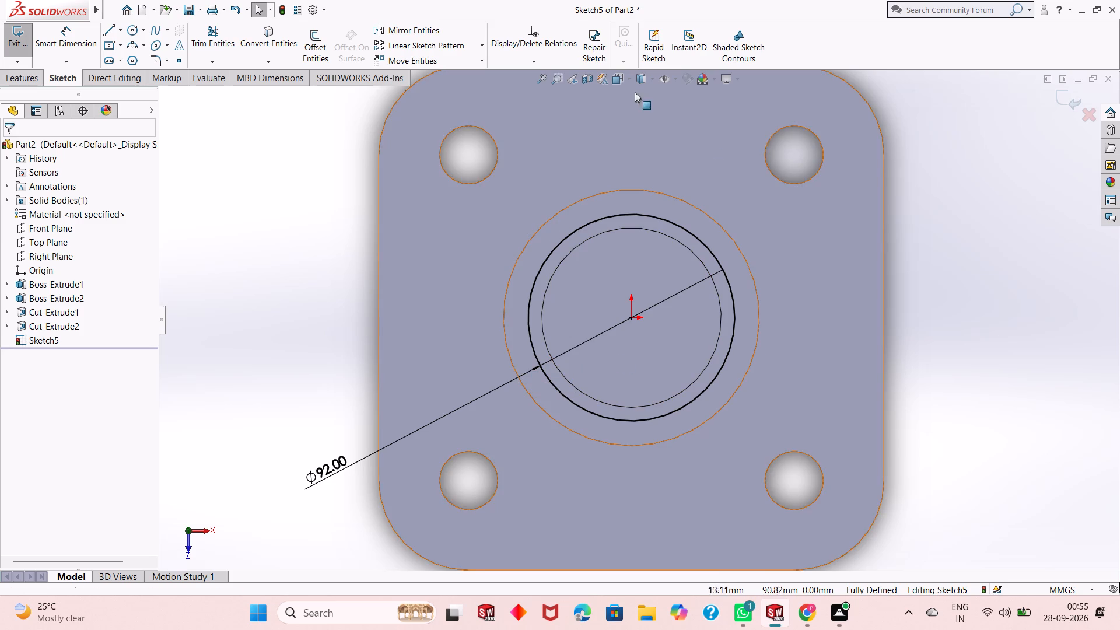
Cut the 92 mm circle 80 mm deep into the cylinder from the inner floor with a blind Extruded Cut.
{"action": "left_click", "coordinate": [41, 80]}
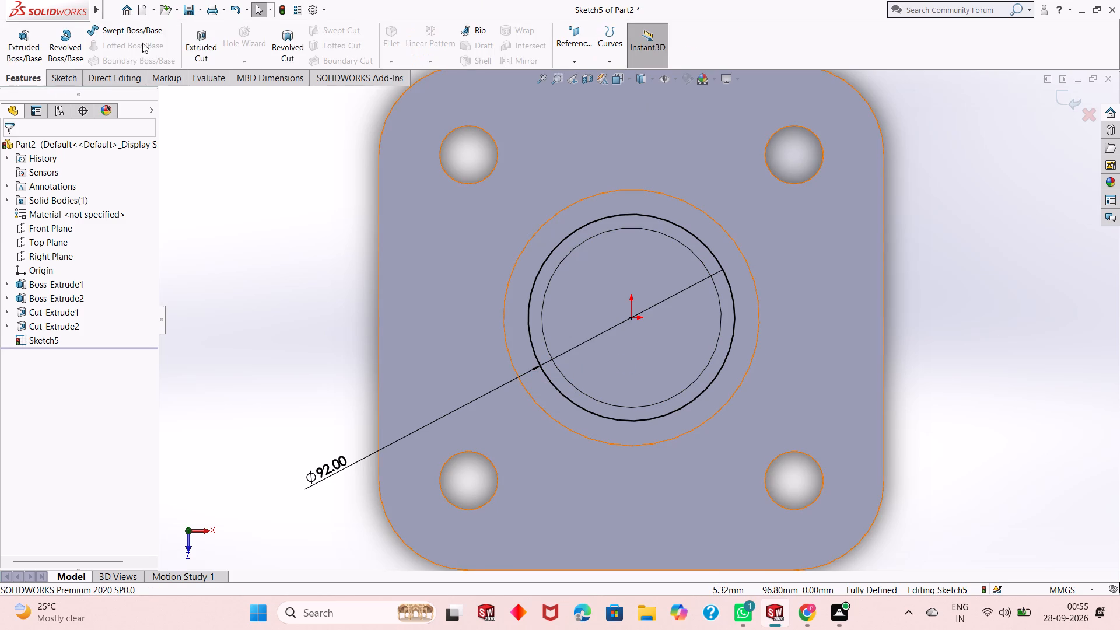
{"action": "left_click", "coordinate": [202, 44]}
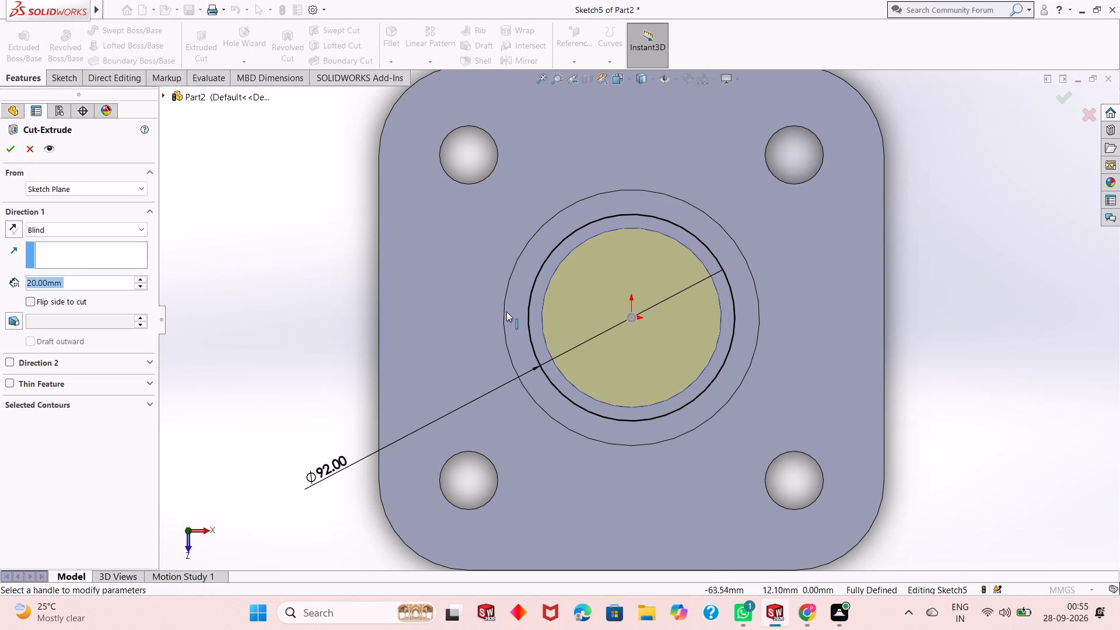
{"action": "middle_click_drag", "start_coordinate": [563, 438], "coordinate": [576, 318]}
{"action": "scroll", "coordinate": [576, 303], "scroll_direction": "up", "scroll_amount": 2}
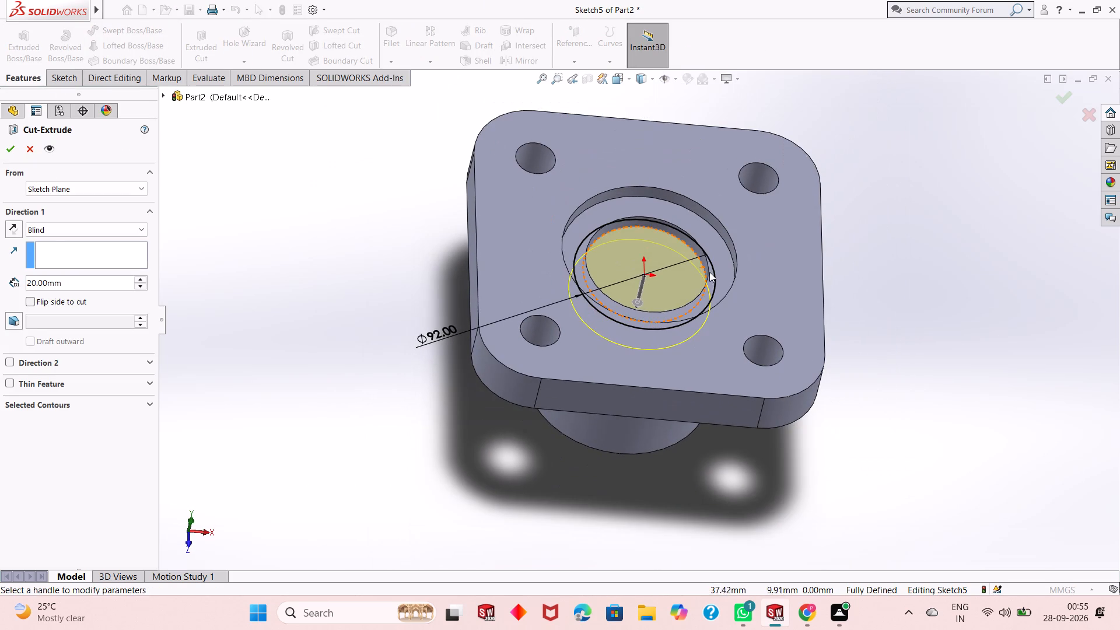
{"action": "middle_click_drag", "start_coordinate": [723, 344], "coordinate": [714, 233]}
{"action": "scroll", "coordinate": [650, 220], "scroll_direction": "down", "scroll_amount": 2}
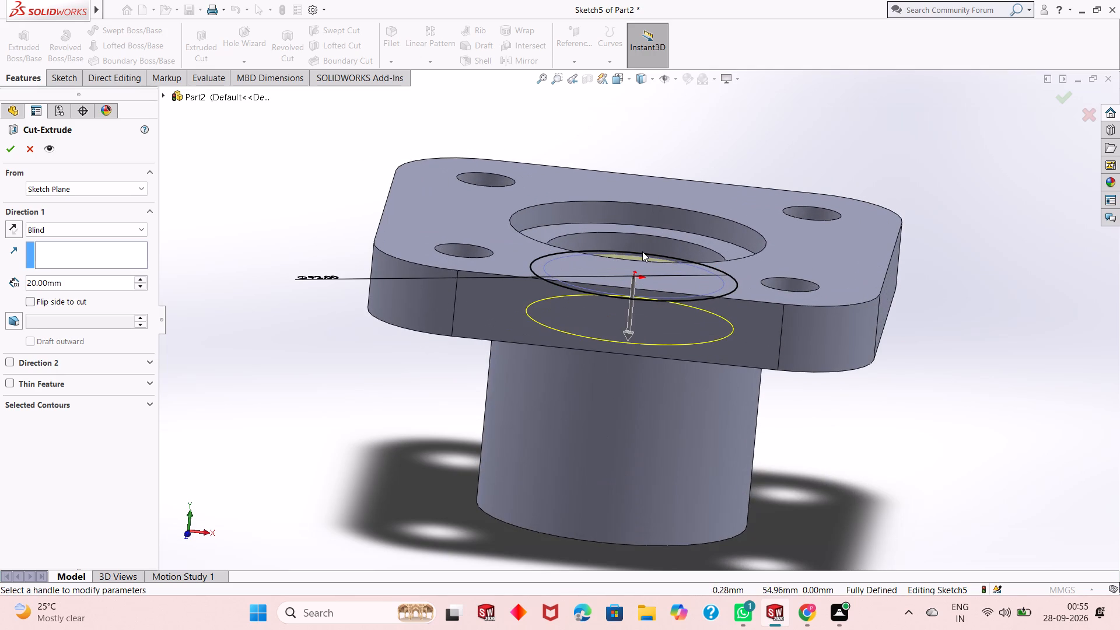
{"action": "scroll", "coordinate": [632, 306], "scroll_direction": "down", "scroll_amount": 2}
{"action": "scroll", "coordinate": [638, 311], "scroll_direction": "up", "scroll_amount": 2}
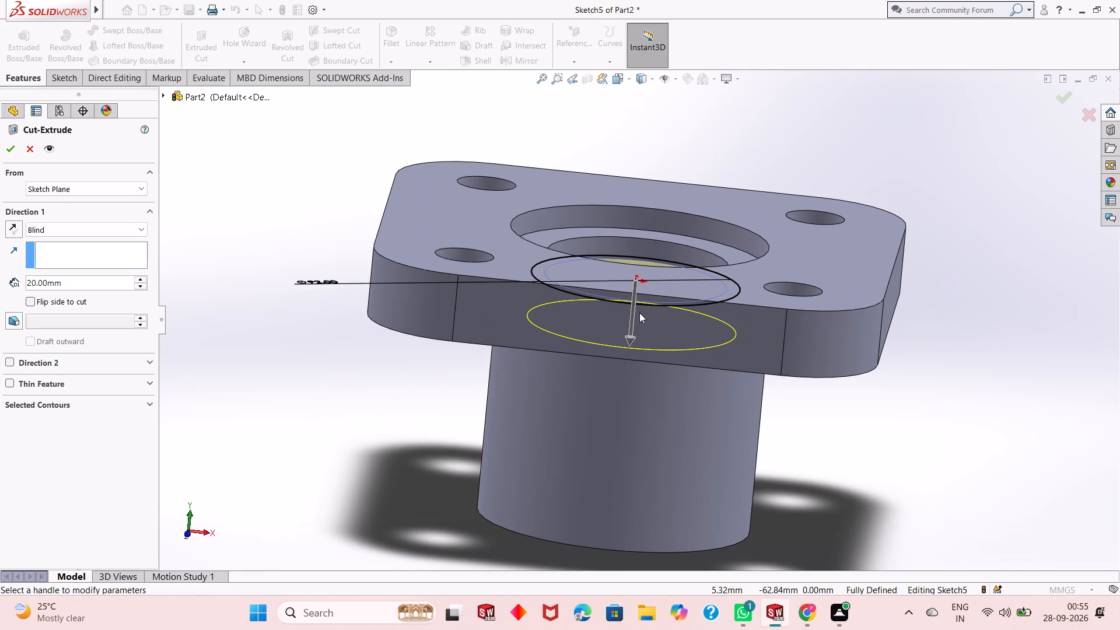
{"action": "middle_click_drag", "start_coordinate": [799, 409], "coordinate": [792, 324]}
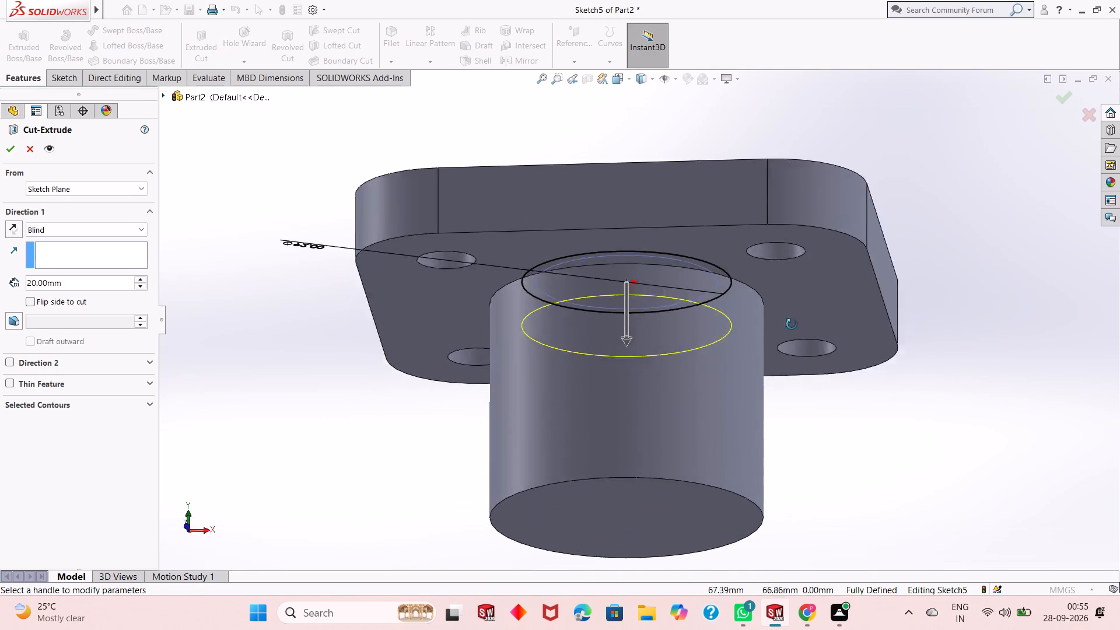
{"action": "middle_click_drag", "start_coordinate": [792, 324], "coordinate": [797, 478]}
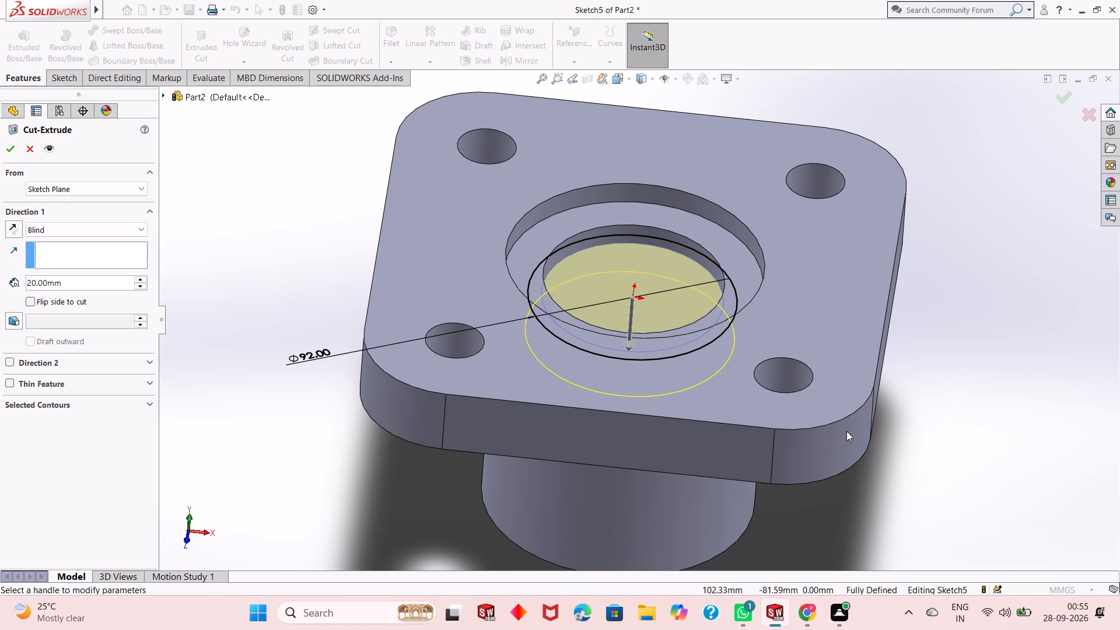
{"action": "scroll", "coordinate": [834, 450], "scroll_direction": "down", "scroll_amount": 1}
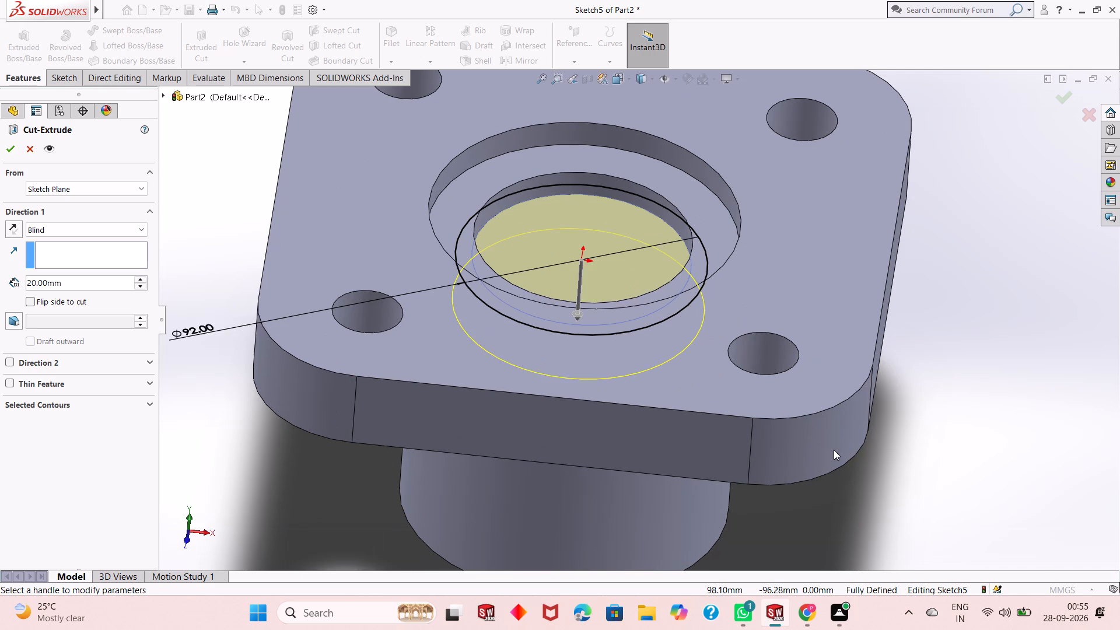
{"action": "scroll", "coordinate": [828, 447], "scroll_direction": "up", "scroll_amount": 2}
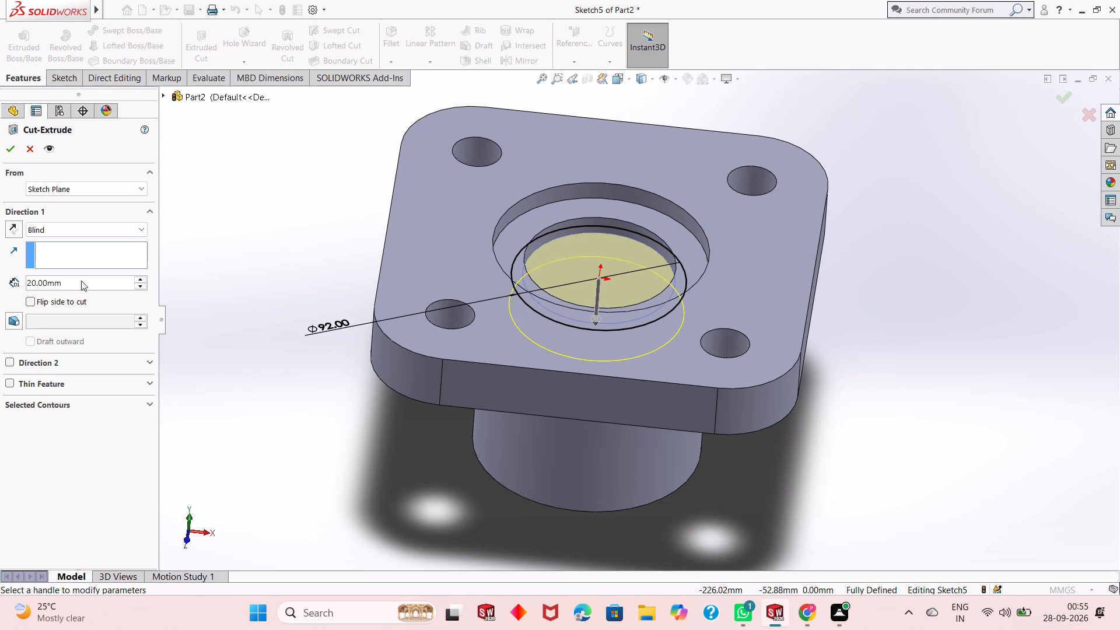
{"action": "double_click", "coordinate": [81, 281]}
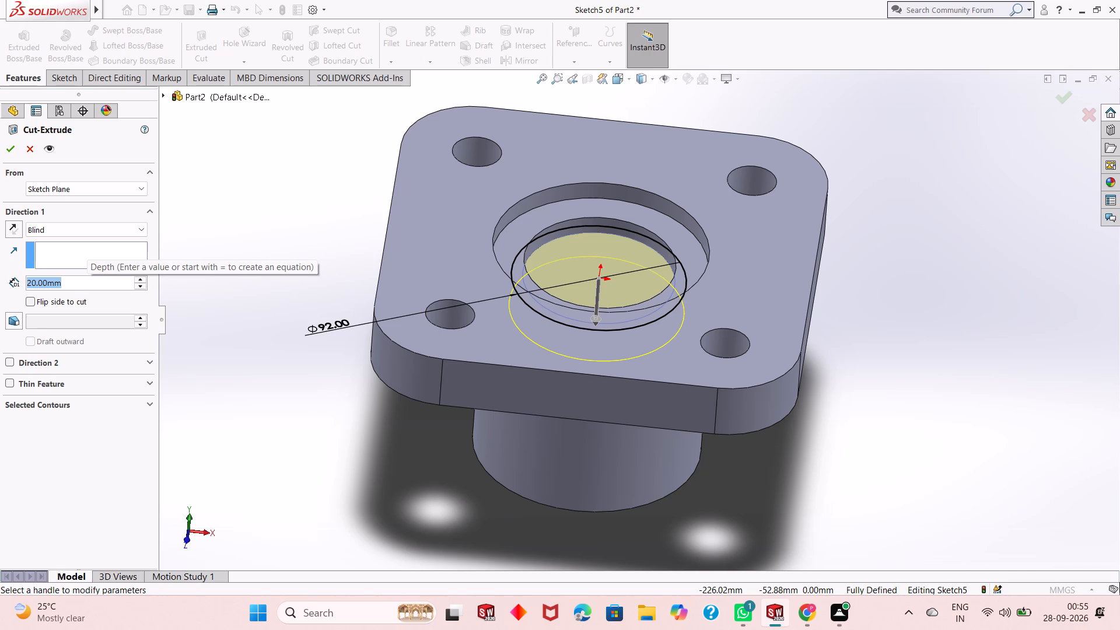
{"action": "type", "text": "80"}
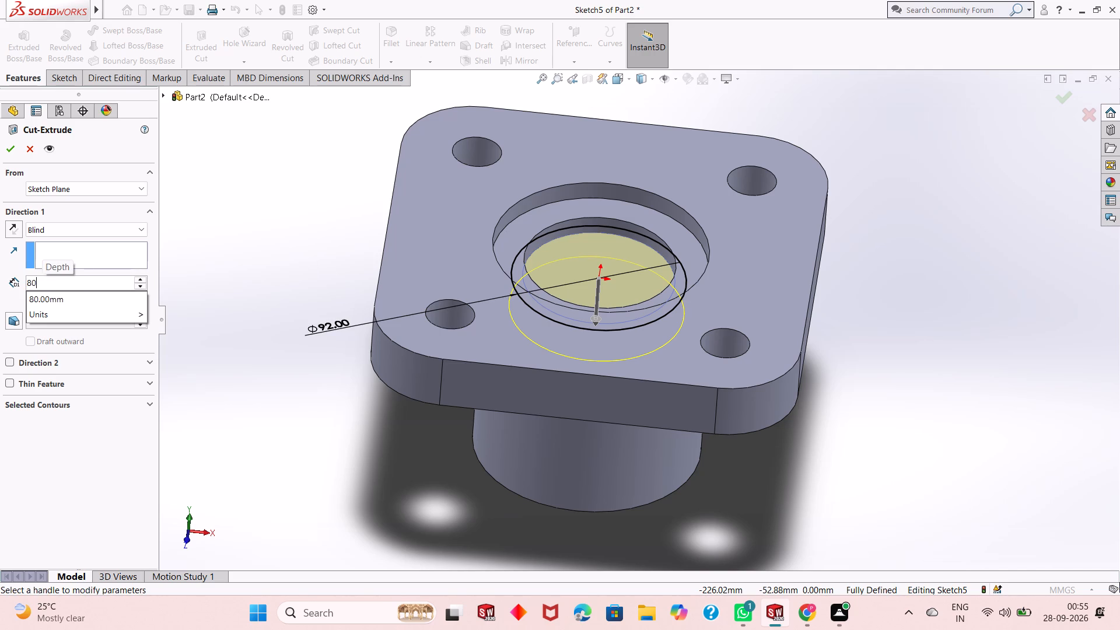
{"action": "key", "text": "Return"}
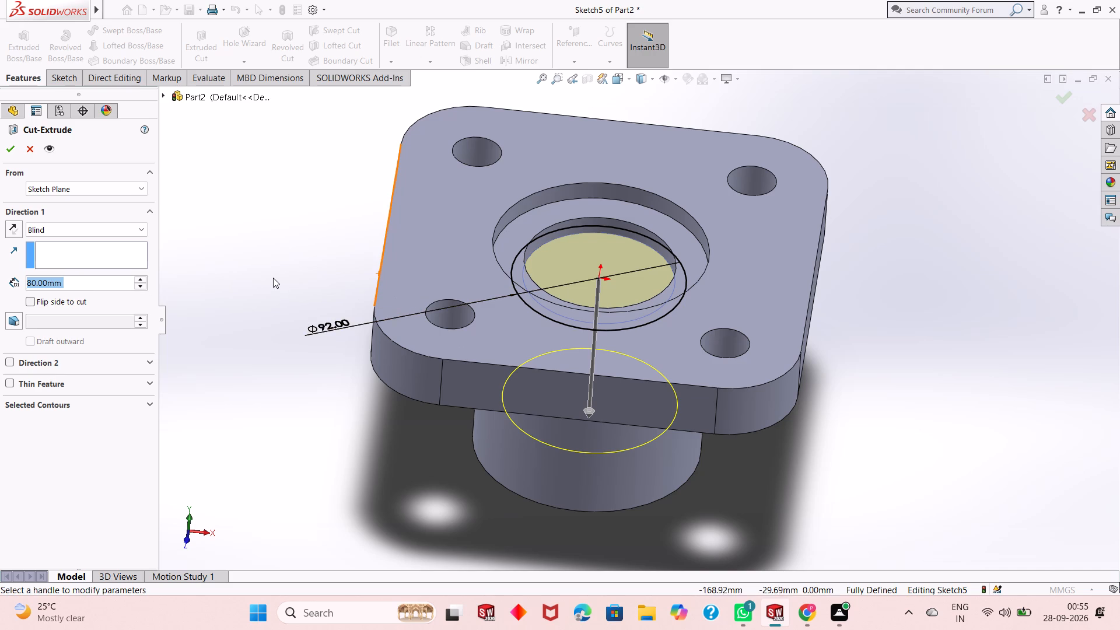
{"action": "left_click", "coordinate": [8, 146]}
{"action": "scroll", "coordinate": [516, 256], "scroll_direction": "down", "scroll_amount": 1}
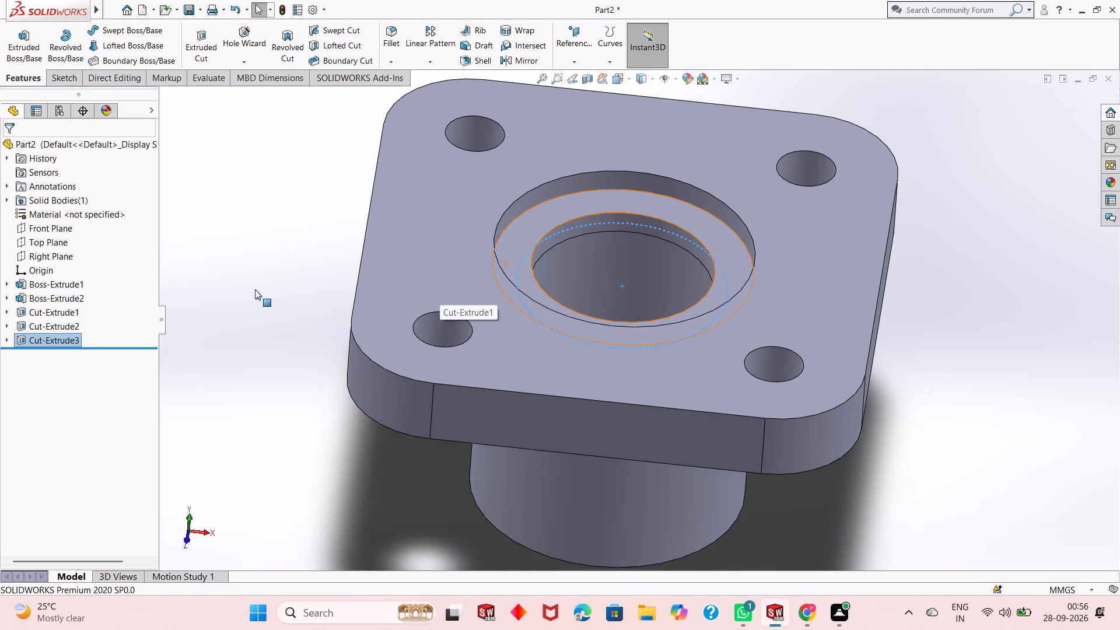
{"action": "left_click", "coordinate": [255, 289]}
{"action": "middle_click_drag", "start_coordinate": [538, 331], "coordinate": [540, 290]}
{"action": "scroll", "coordinate": [540, 289], "scroll_direction": "up", "scroll_amount": 3}
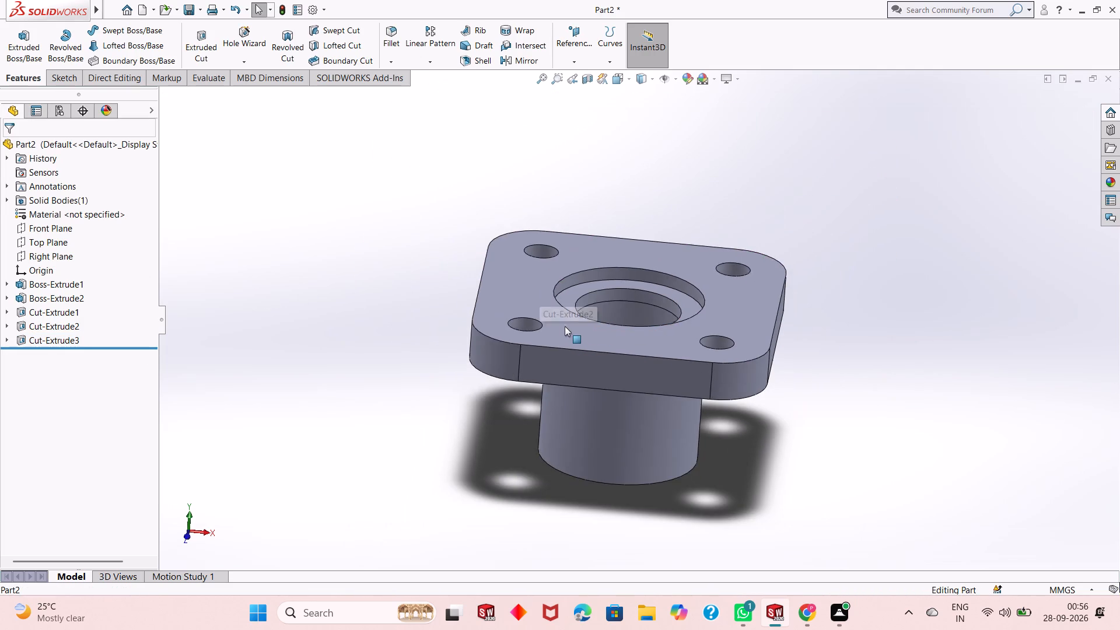
Start a sketch on the floor of the 92 mm cavity and draw a circle centred on the origin, with a radius of about 26 mm.
{"action": "middle_click_drag", "start_coordinate": [568, 331], "coordinate": [579, 453]}
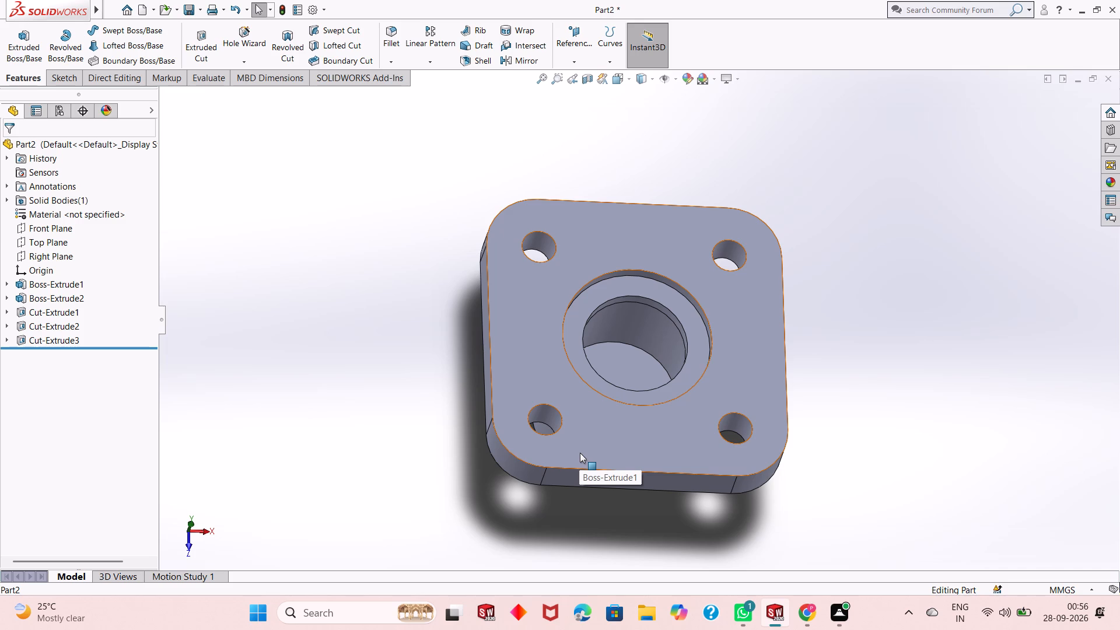
{"action": "left_click", "coordinate": [629, 365]}
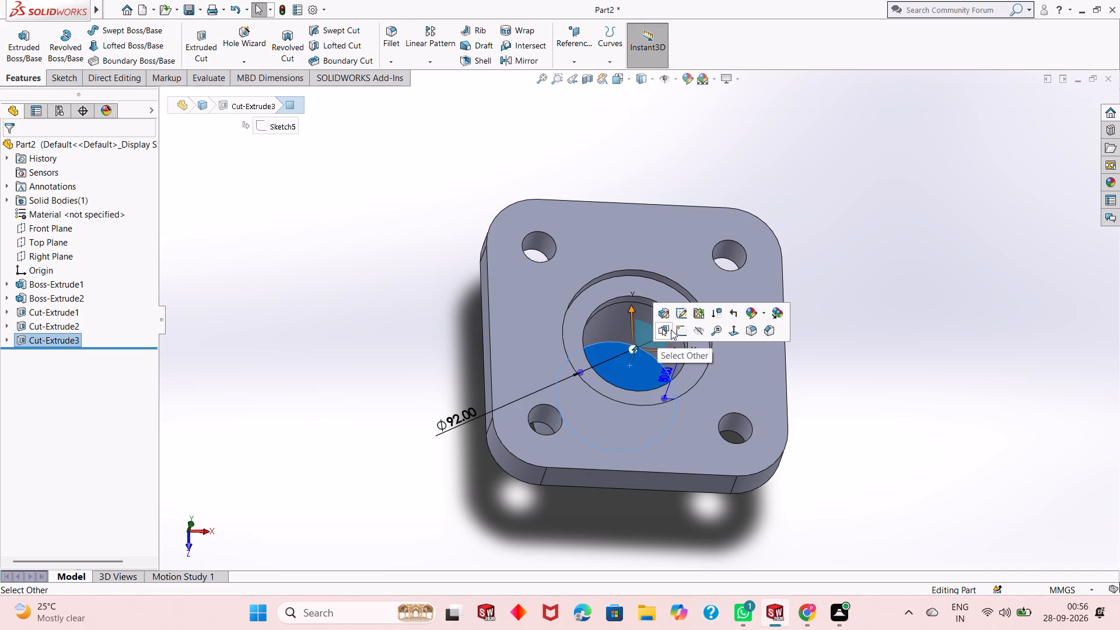
{"action": "left_click", "coordinate": [680, 331]}
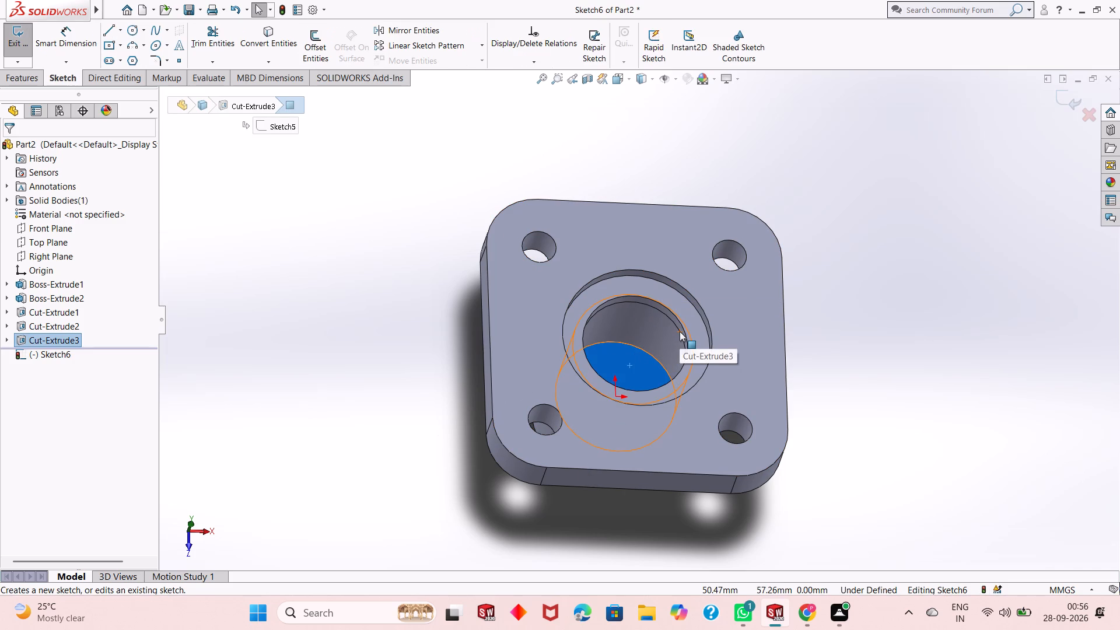
{"action": "key", "text": "ctrl+8"}
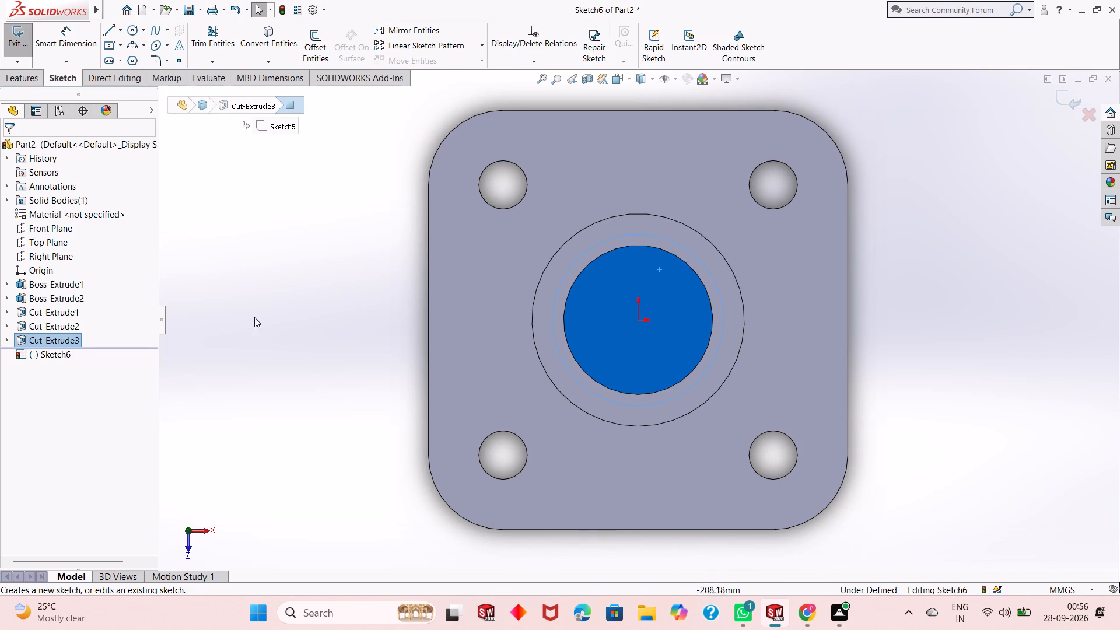
{"action": "left_click", "coordinate": [282, 297]}
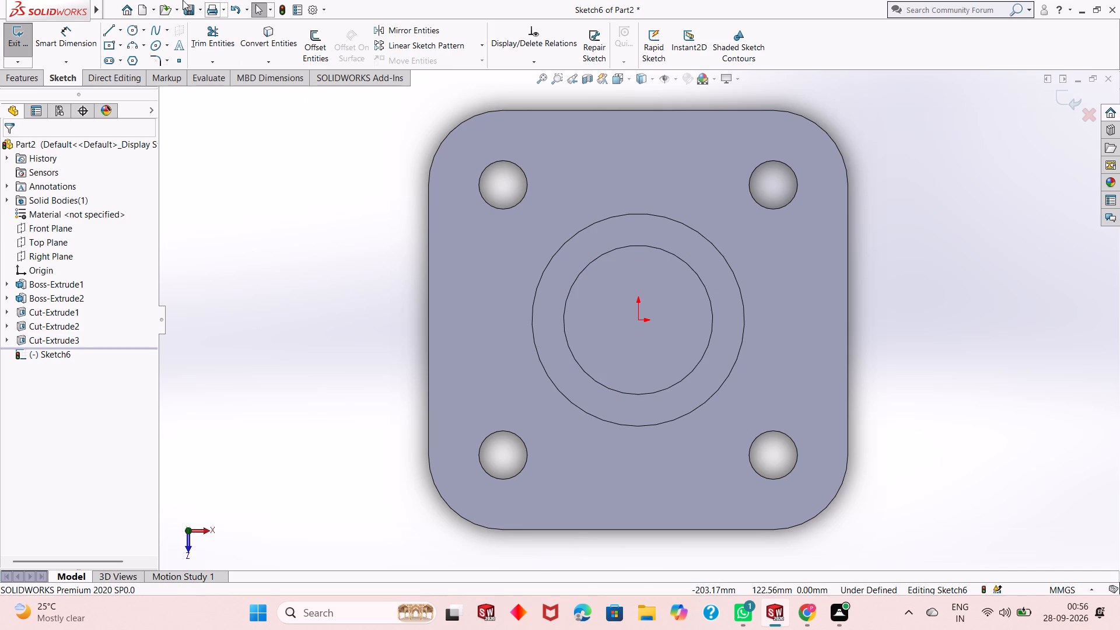
{"action": "left_click", "coordinate": [132, 32]}
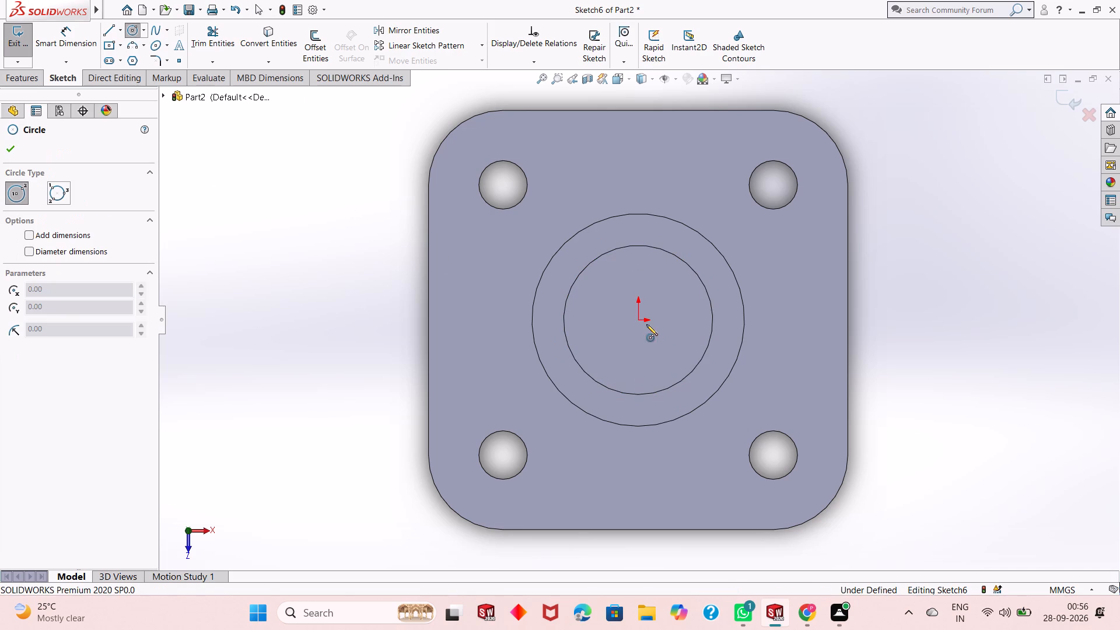
{"action": "left_click", "coordinate": [639, 323]}
{"action": "left_click", "coordinate": [666, 281]}
{"action": "right_click", "coordinate": [293, 257]}
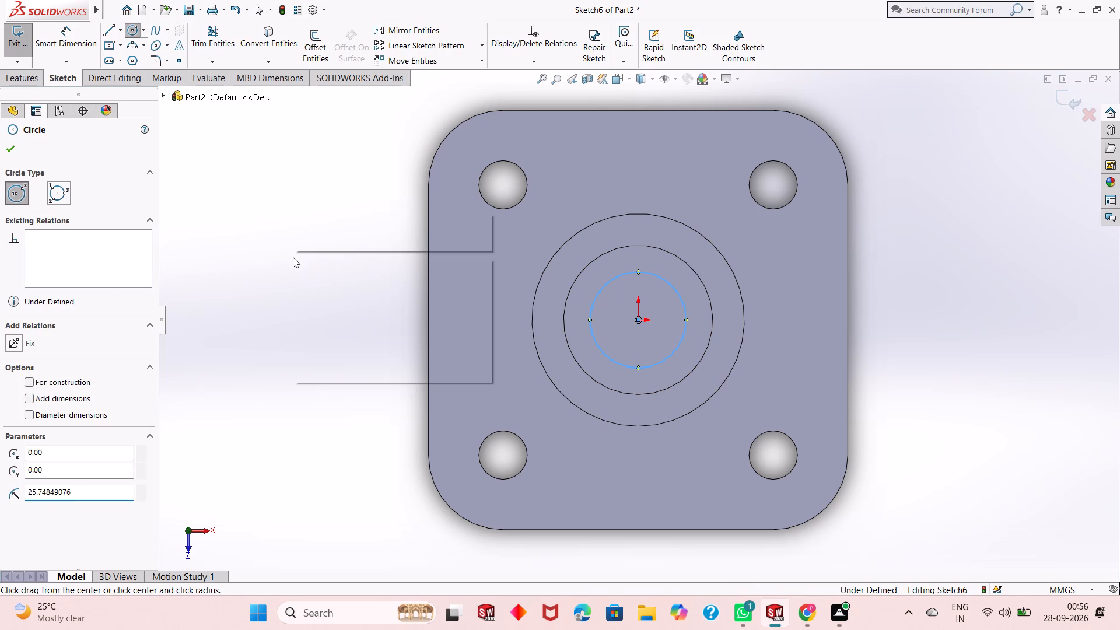
{"action": "left_click", "coordinate": [322, 267]}
Dimension the diameter of the new circle as 80 mm.
{"action": "left_click", "coordinate": [82, 48]}
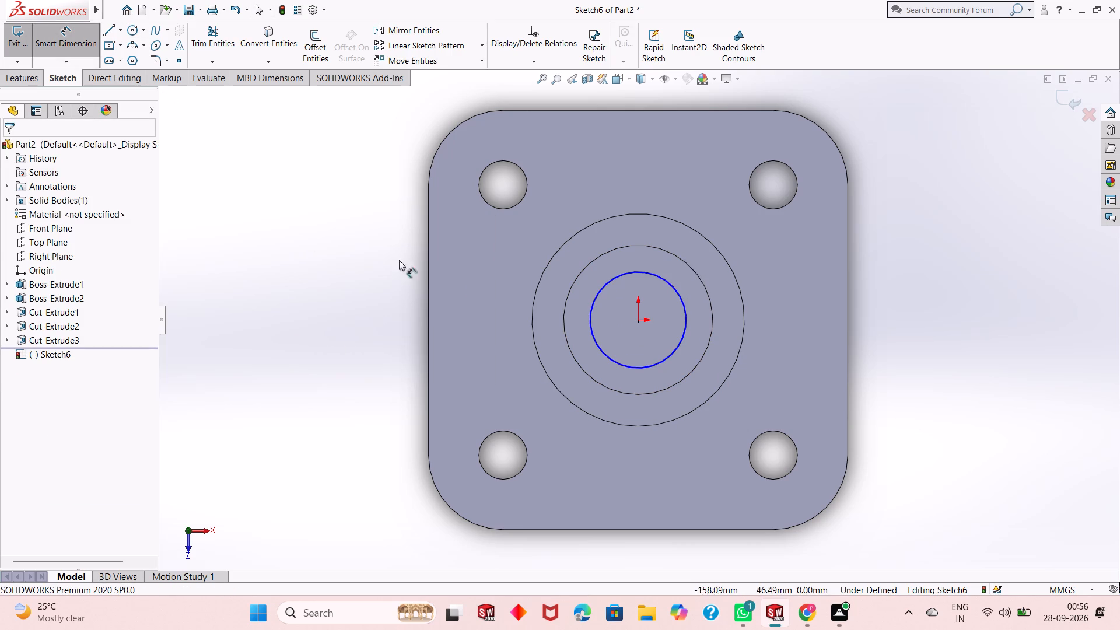
{"action": "left_click", "coordinate": [617, 359]}
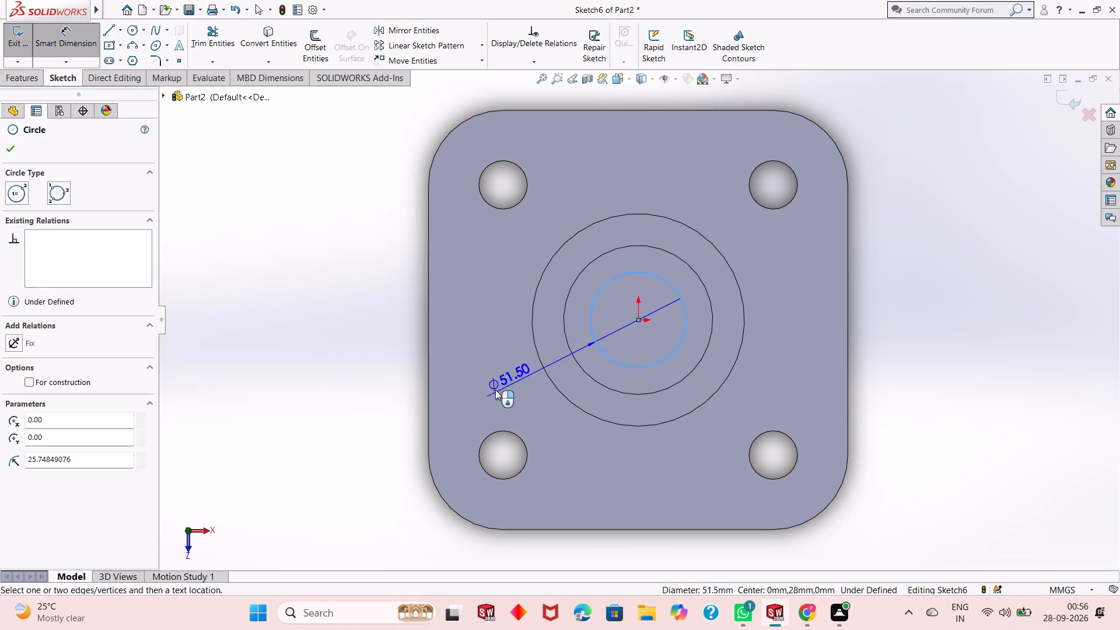
{"action": "left_click", "coordinate": [356, 437]}
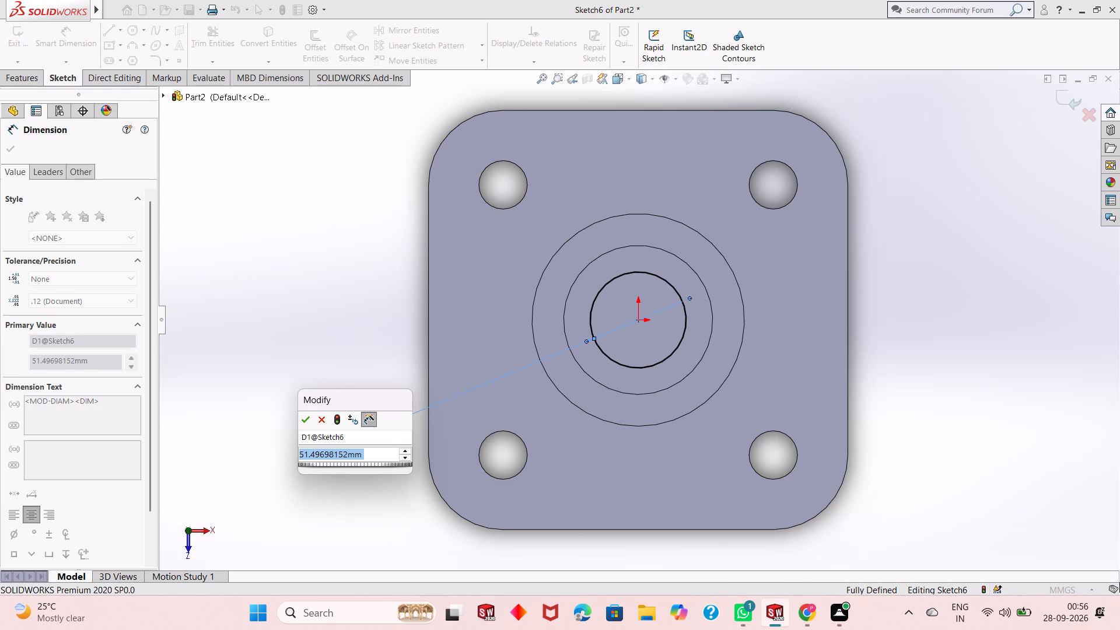
{"action": "type", "text": "80"}
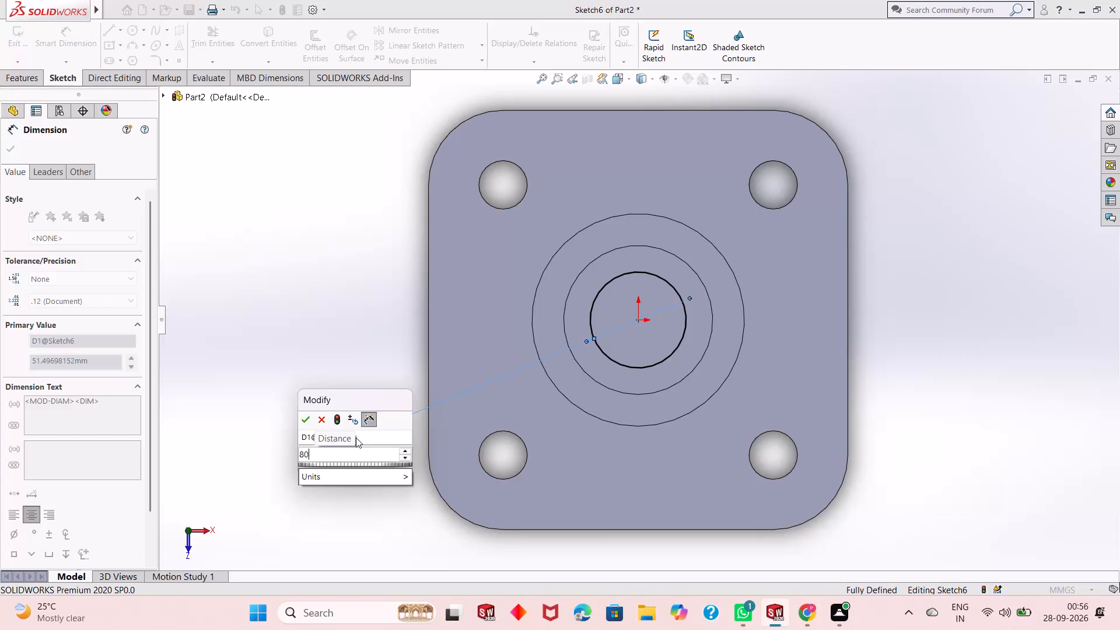
{"action": "key", "text": "Return"}
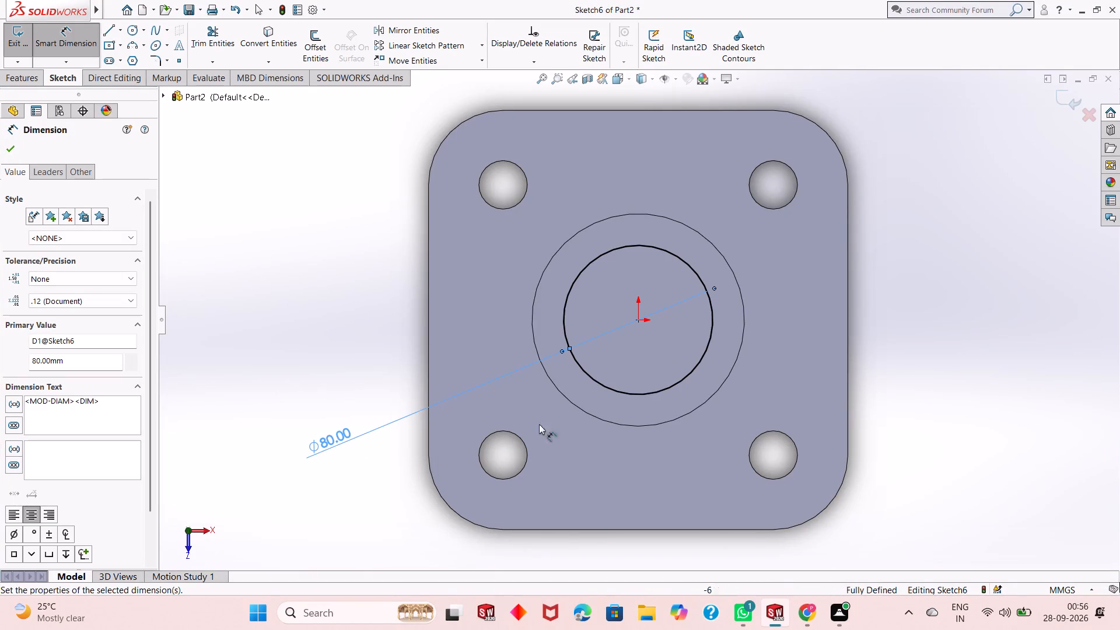
Cut the 80 mm circle through the cavity floor with a blind Extruded Cut 80 mm deep.
{"action": "middle_click_drag", "start_coordinate": [567, 427], "coordinate": [571, 339]}
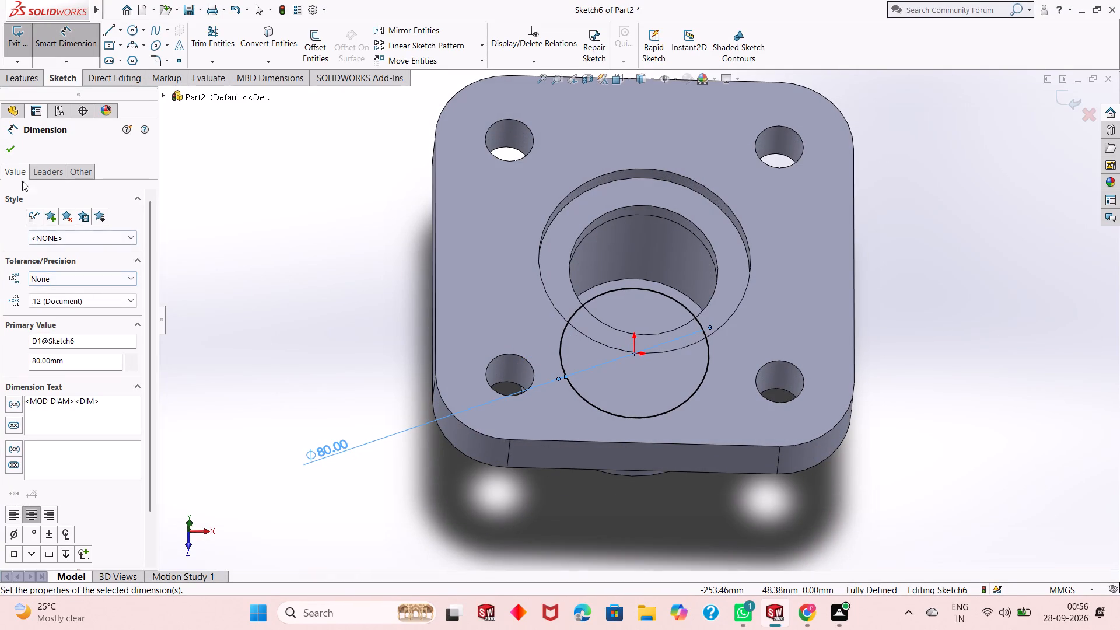
{"action": "left_click", "coordinate": [4, 140]}
{"action": "double_click", "coordinate": [20, 82]}
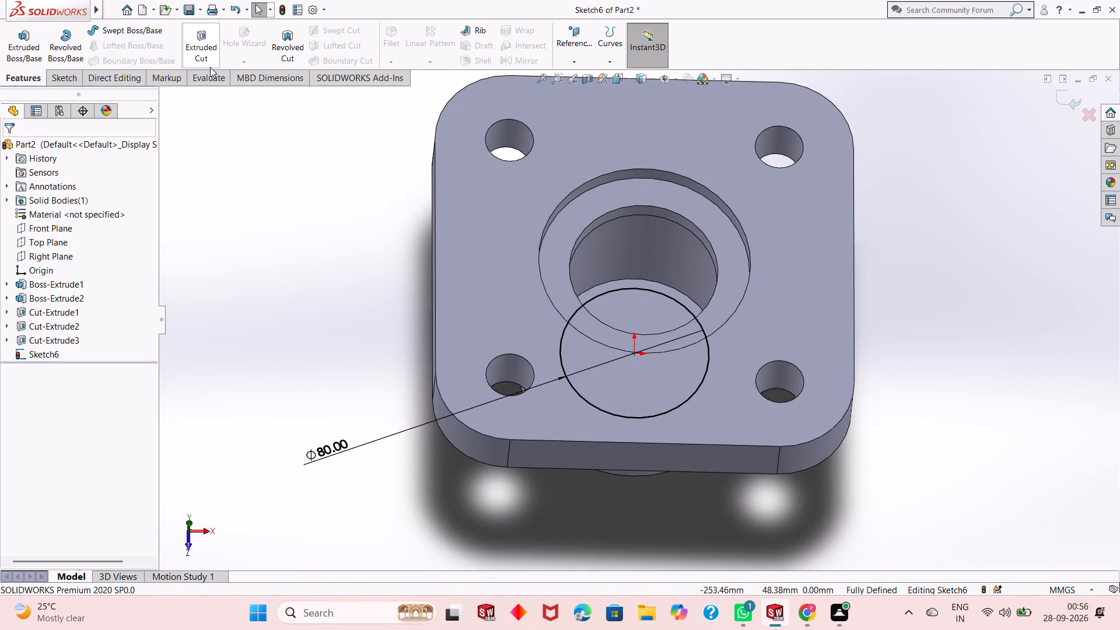
{"action": "left_click", "coordinate": [208, 47]}
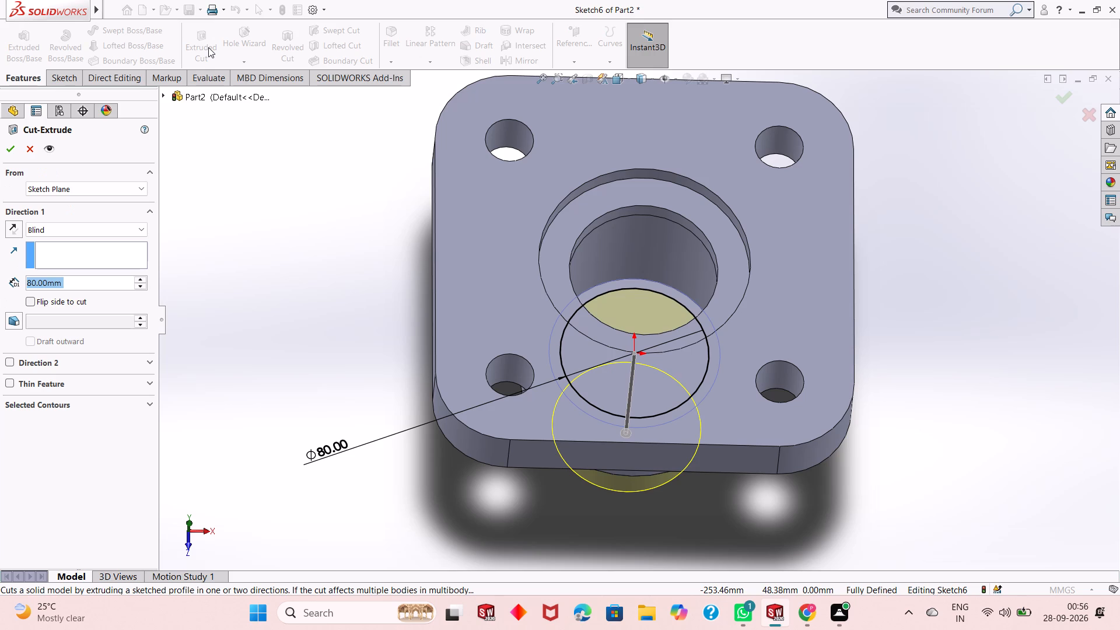
{"action": "middle_click_drag", "start_coordinate": [381, 302], "coordinate": [381, 243]}
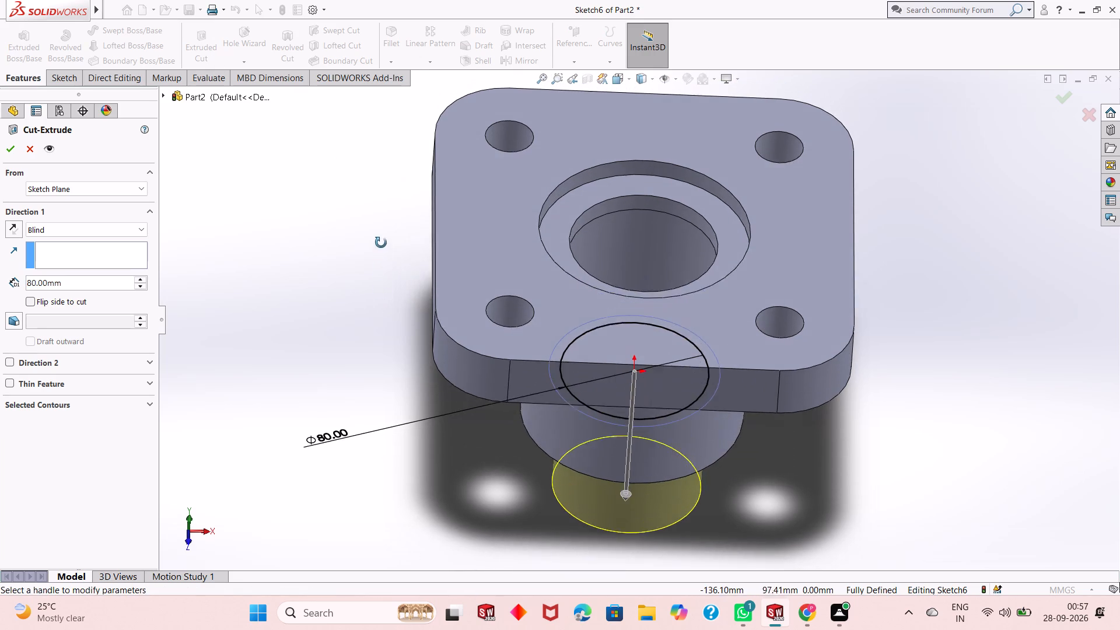
{"action": "middle_click_drag", "start_coordinate": [381, 243], "coordinate": [381, 220]}
{"action": "double_click", "coordinate": [58, 280]}
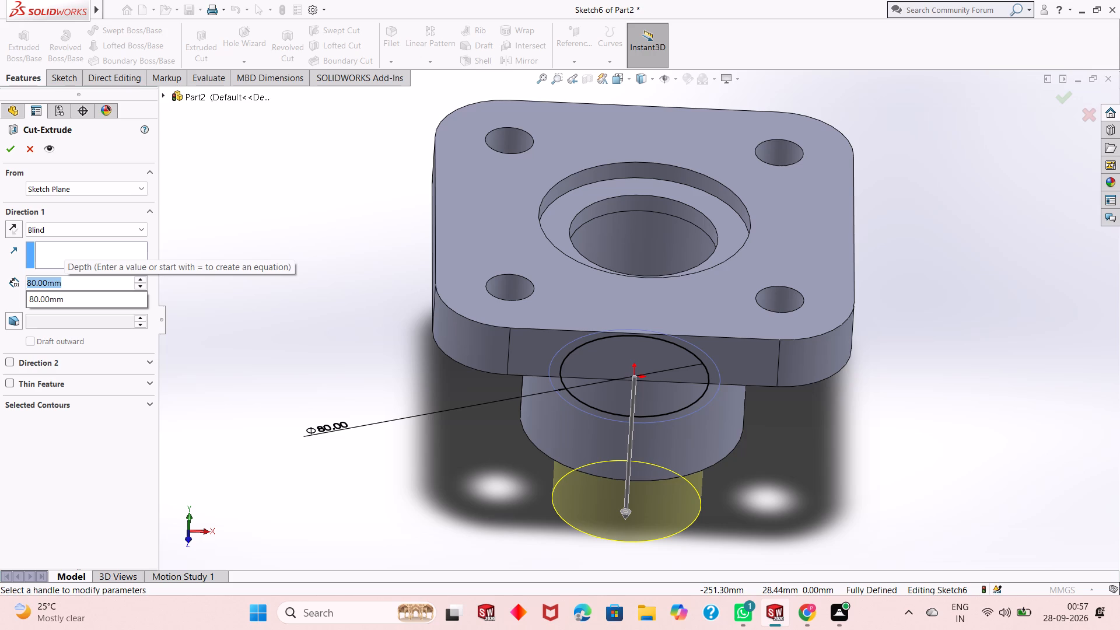
{"action": "left_click", "coordinate": [7, 150]}
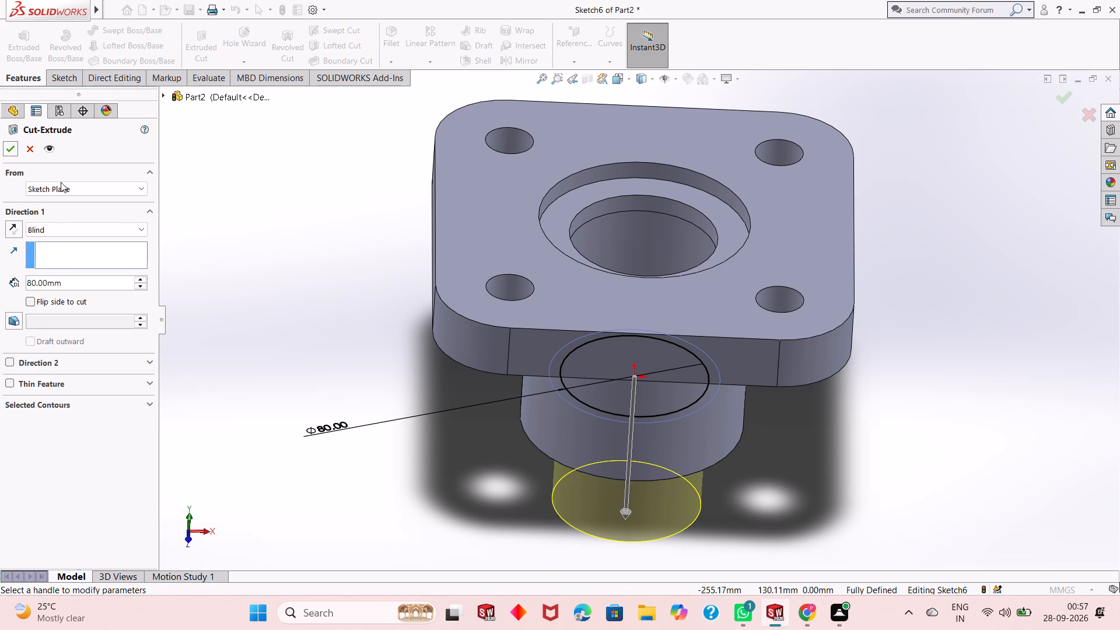
{"action": "left_click", "coordinate": [10, 148]}
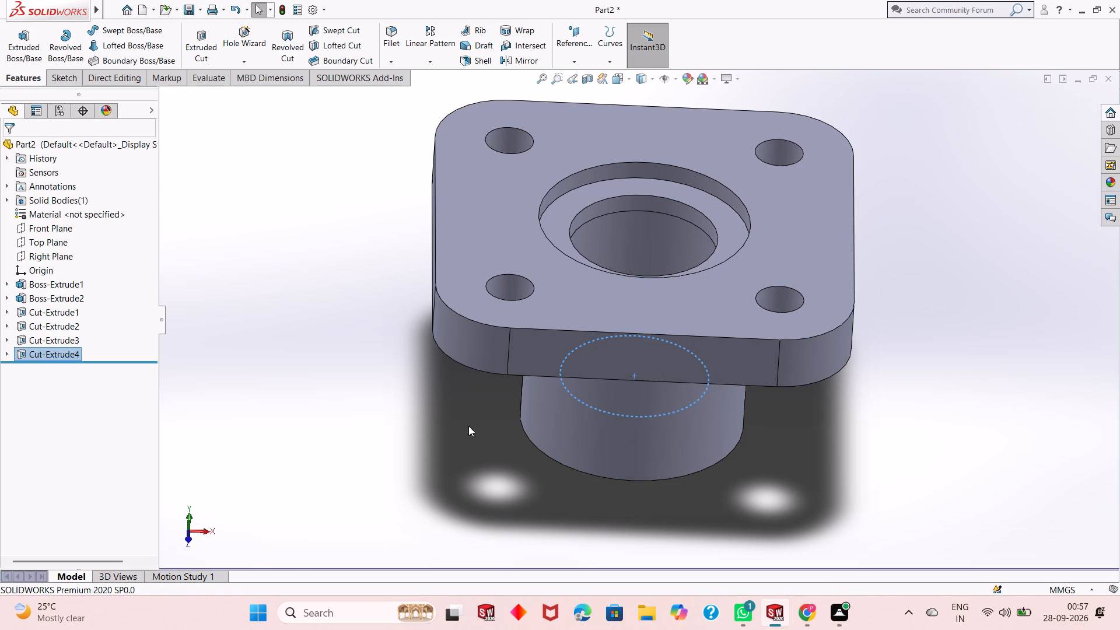
{"action": "left_click", "coordinate": [429, 425]}
Examine the flange, cylinder and stepped bore from several angles and distances.
{"action": "scroll", "coordinate": [619, 400], "scroll_direction": "up", "scroll_amount": 2}
{"action": "middle_click_drag", "start_coordinate": [691, 464], "coordinate": [693, 388]}
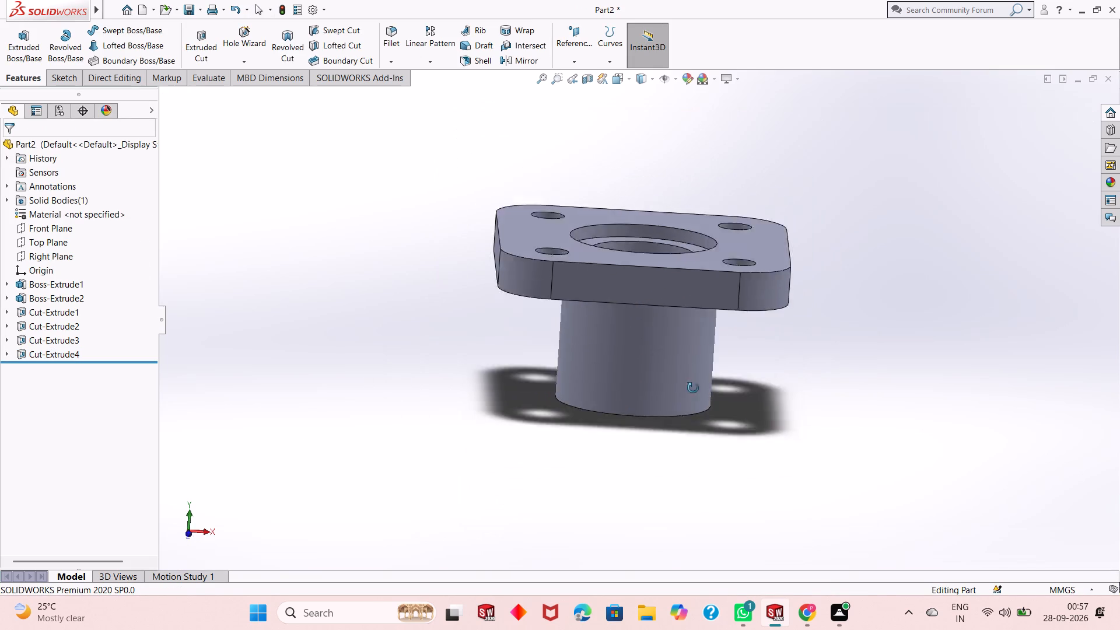
{"action": "middle_click_drag", "start_coordinate": [693, 388], "coordinate": [699, 418]}
{"action": "scroll", "coordinate": [632, 251], "scroll_direction": "down", "scroll_amount": 3}
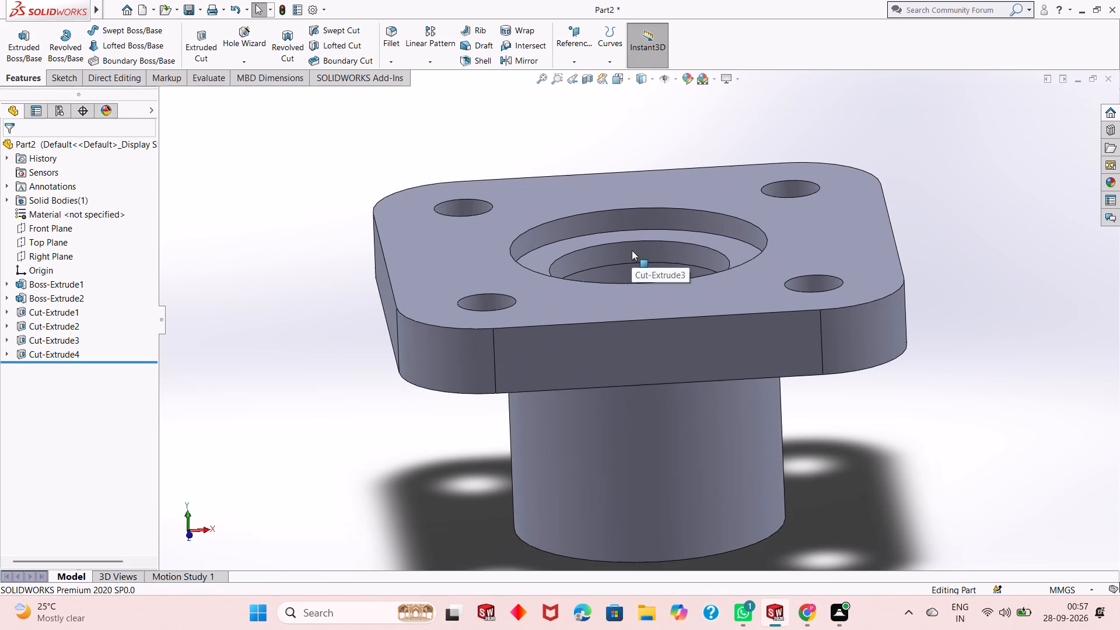
{"action": "scroll", "coordinate": [607, 149], "scroll_direction": "up", "scroll_amount": 1}
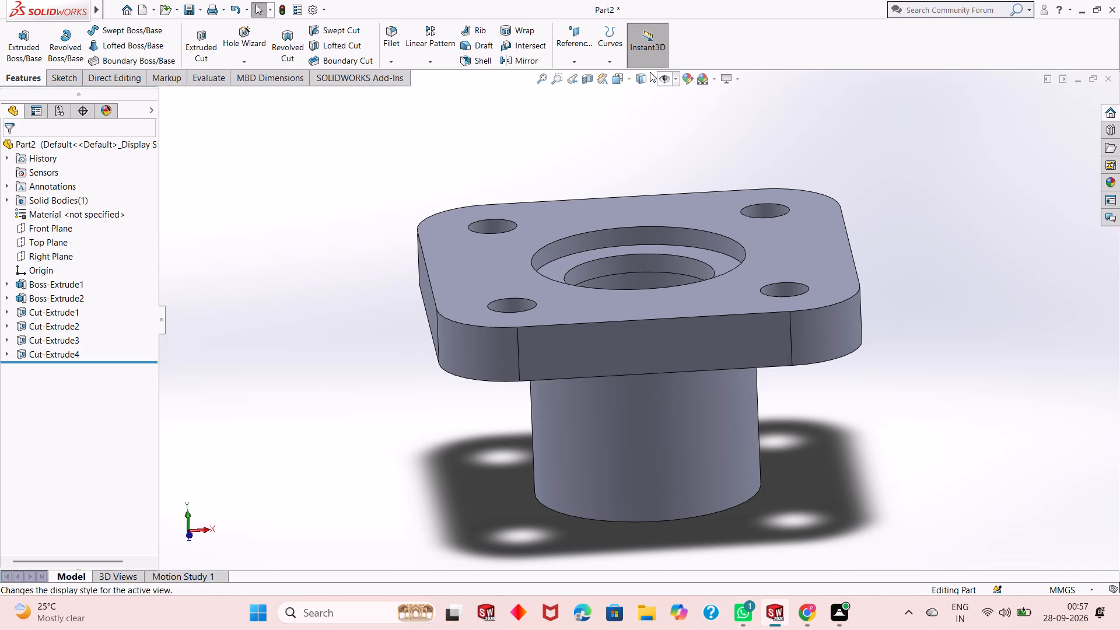
{"action": "left_click", "coordinate": [737, 83]}
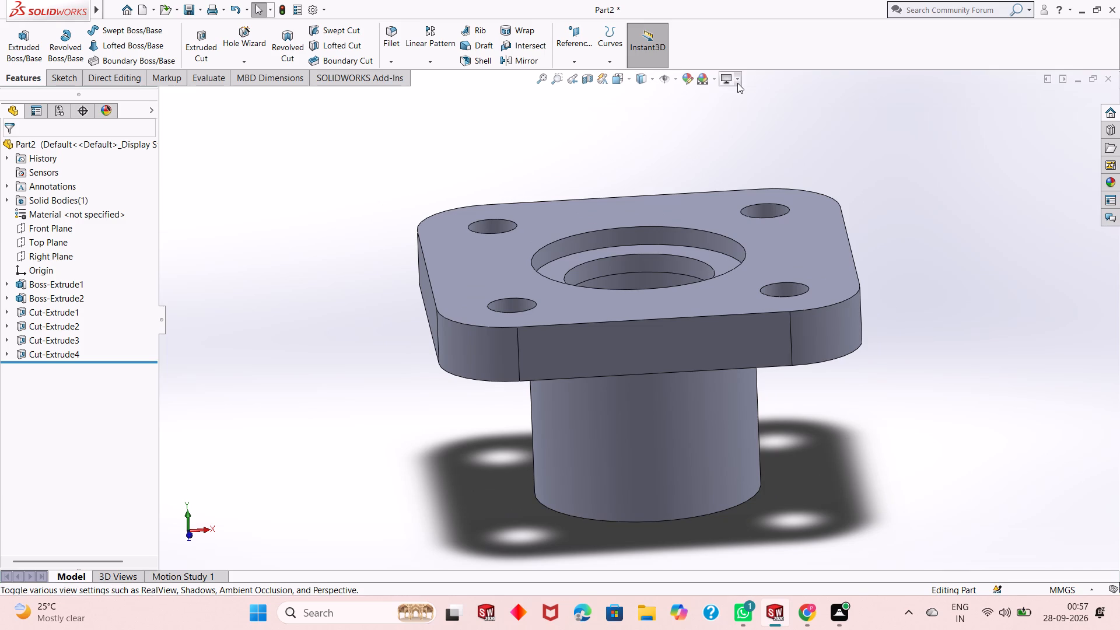
{"action": "left_click", "coordinate": [633, 114]}
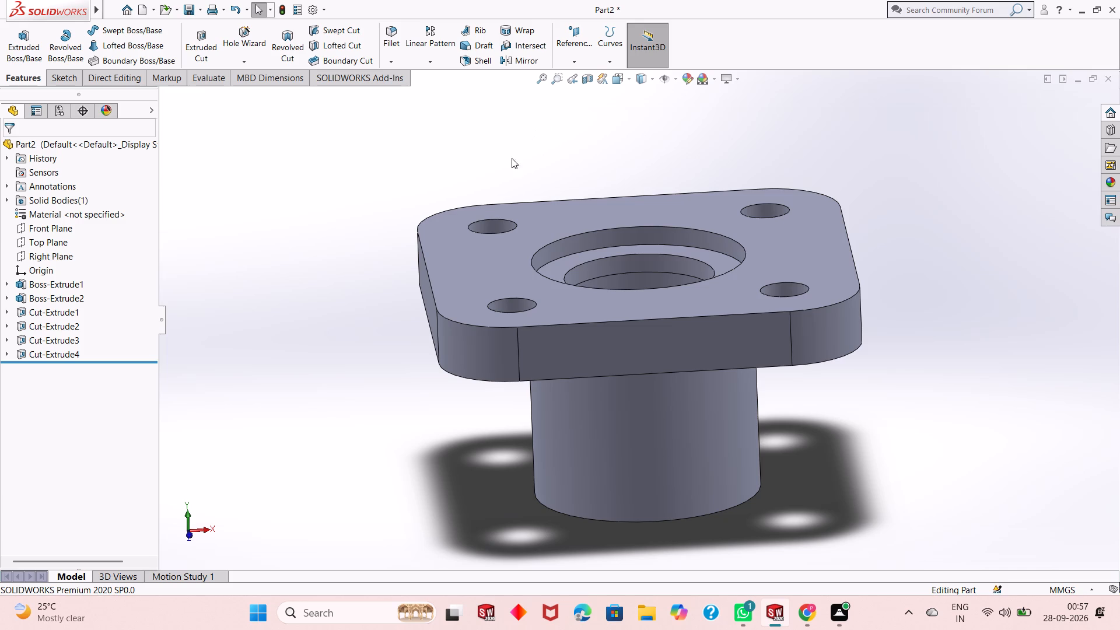
{"action": "scroll", "coordinate": [631, 309], "scroll_direction": "up", "scroll_amount": 1}
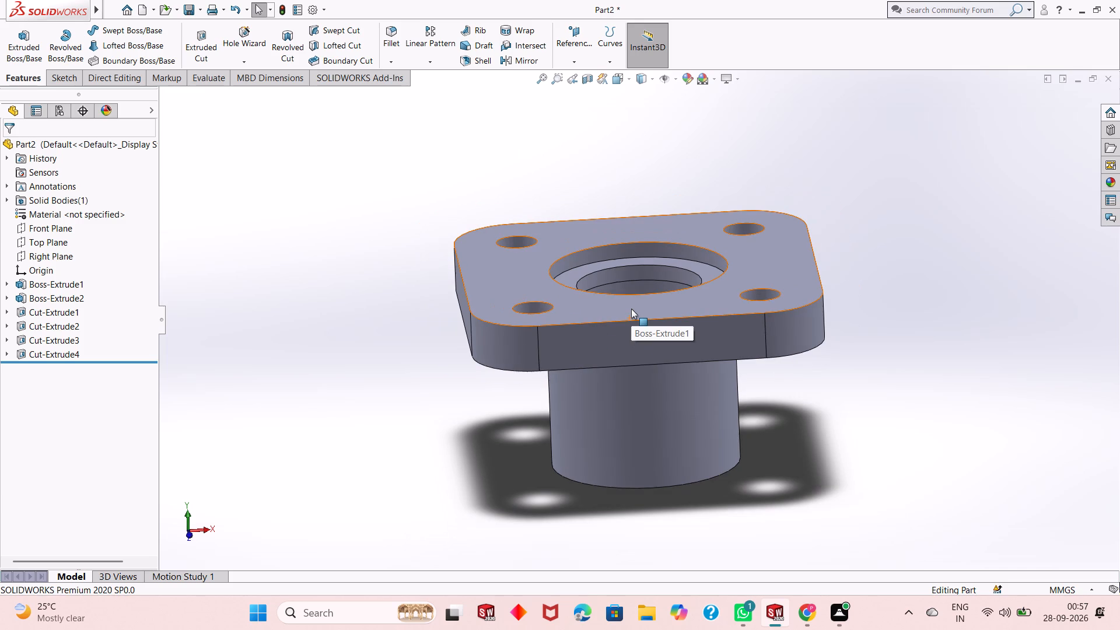
{"action": "scroll", "coordinate": [631, 309], "scroll_direction": "up", "scroll_amount": 1}
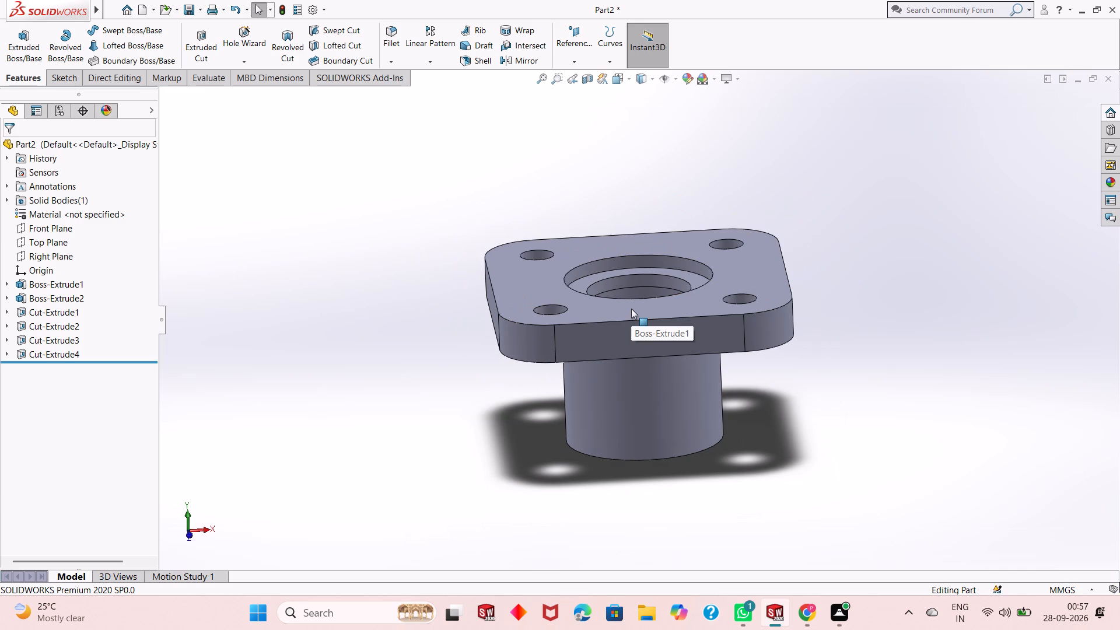
{"action": "scroll", "coordinate": [650, 258], "scroll_direction": "down", "scroll_amount": 5}
{"action": "scroll", "coordinate": [661, 294], "scroll_direction": "up", "scroll_amount": 8}
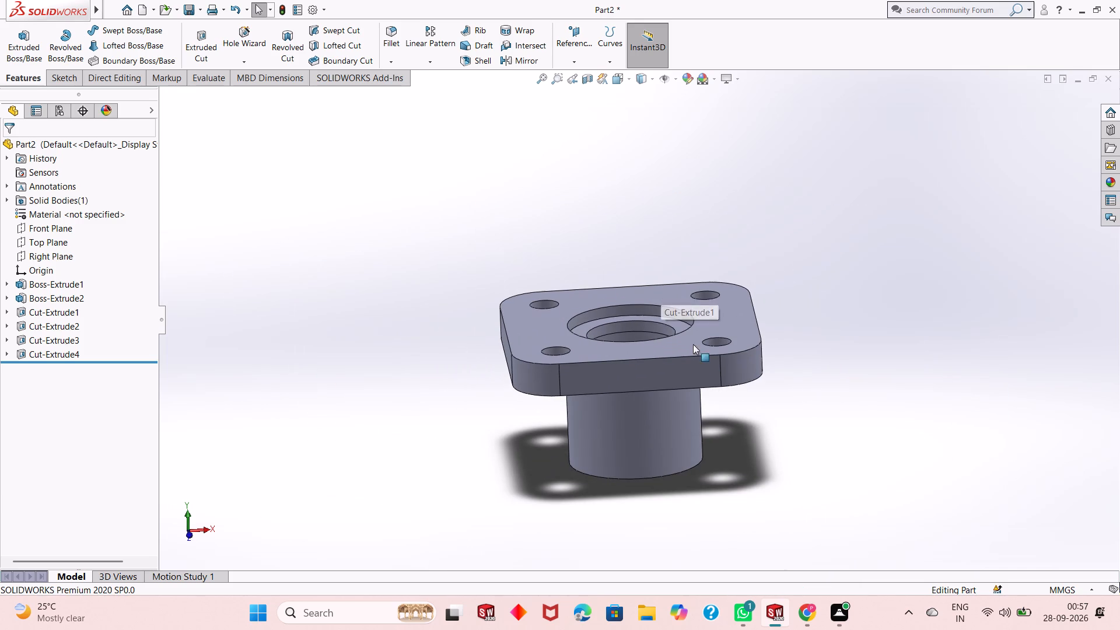
{"action": "middle_click_drag", "start_coordinate": [798, 359], "coordinate": [807, 428]}
{"action": "scroll", "coordinate": [681, 320], "scroll_direction": "down", "scroll_amount": 3}
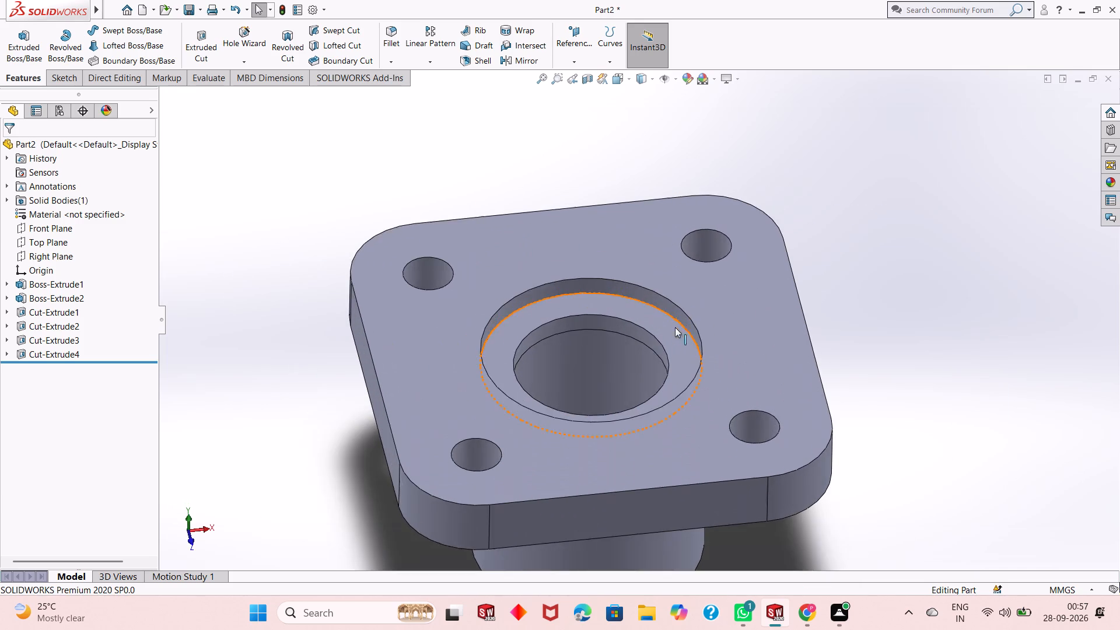
{"action": "scroll", "coordinate": [652, 342], "scroll_direction": "up", "scroll_amount": 4}
{"action": "scroll", "coordinate": [577, 348], "scroll_direction": "down", "scroll_amount": 3}
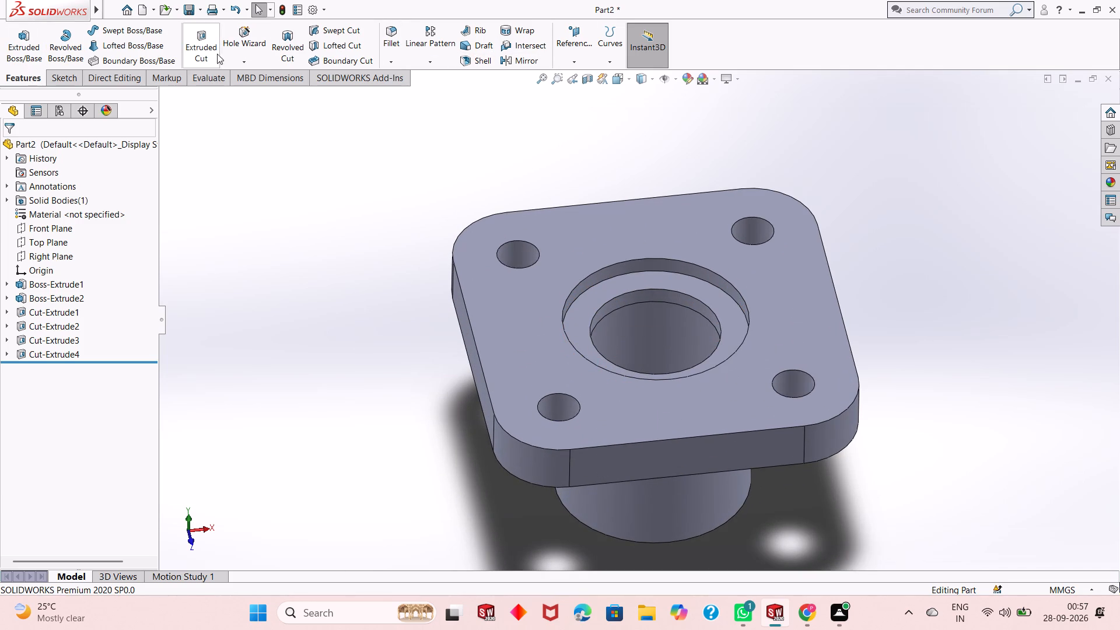
Apply a planar section view on the Front Plane with zero offset and inspect the stepped bore's inner profile.
{"action": "left_click", "coordinate": [584, 78]}
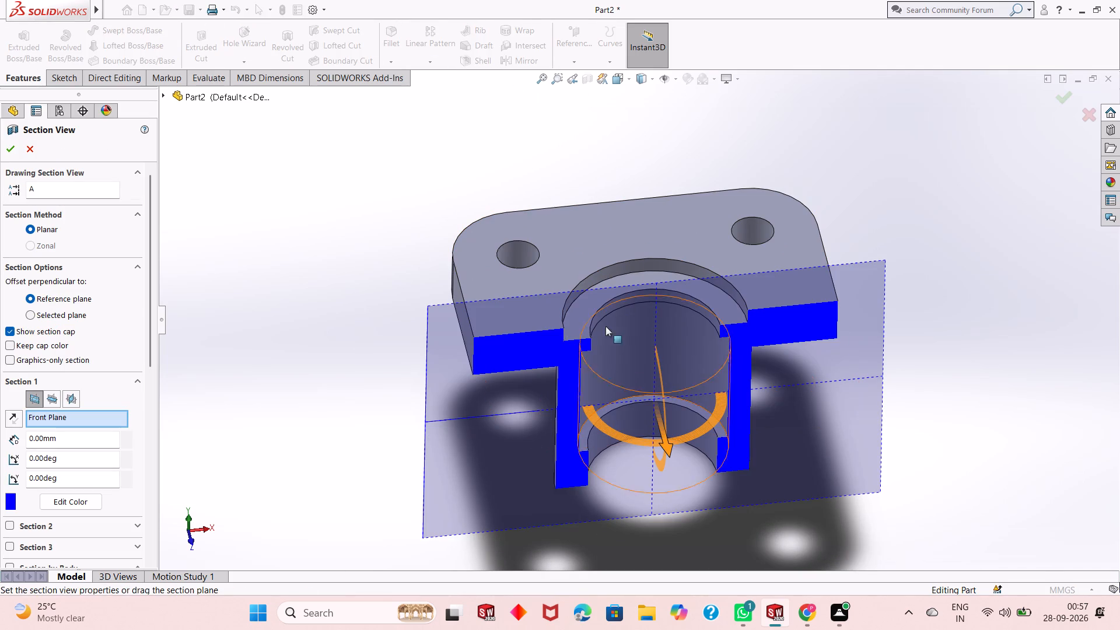
{"action": "middle_click_drag", "start_coordinate": [309, 319], "coordinate": [304, 288]}
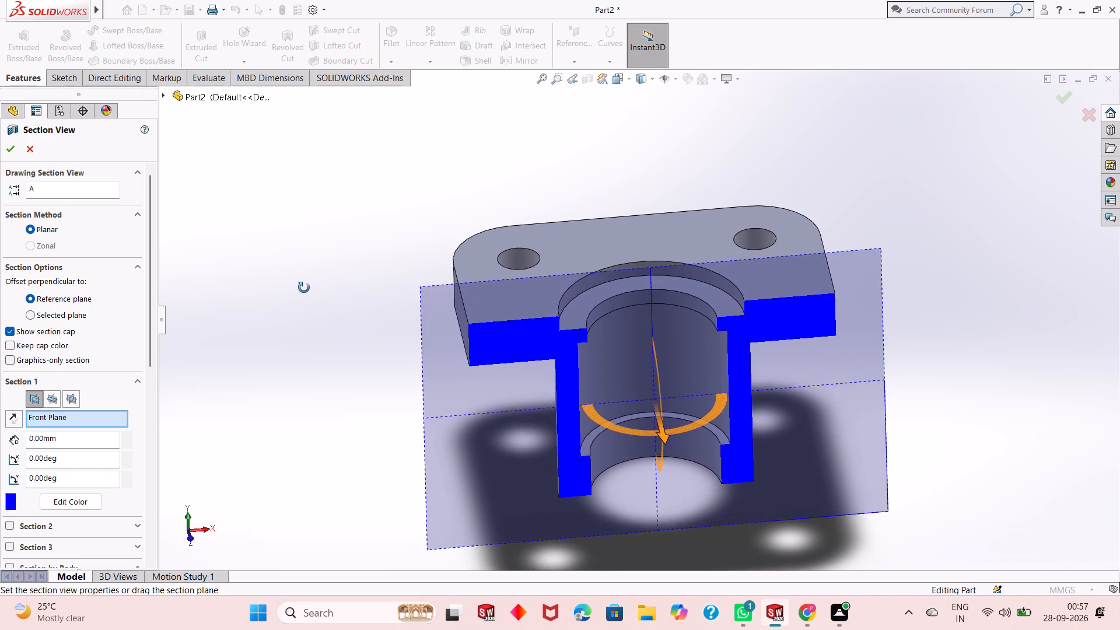
{"action": "middle_click_drag", "start_coordinate": [304, 288], "coordinate": [304, 284]}
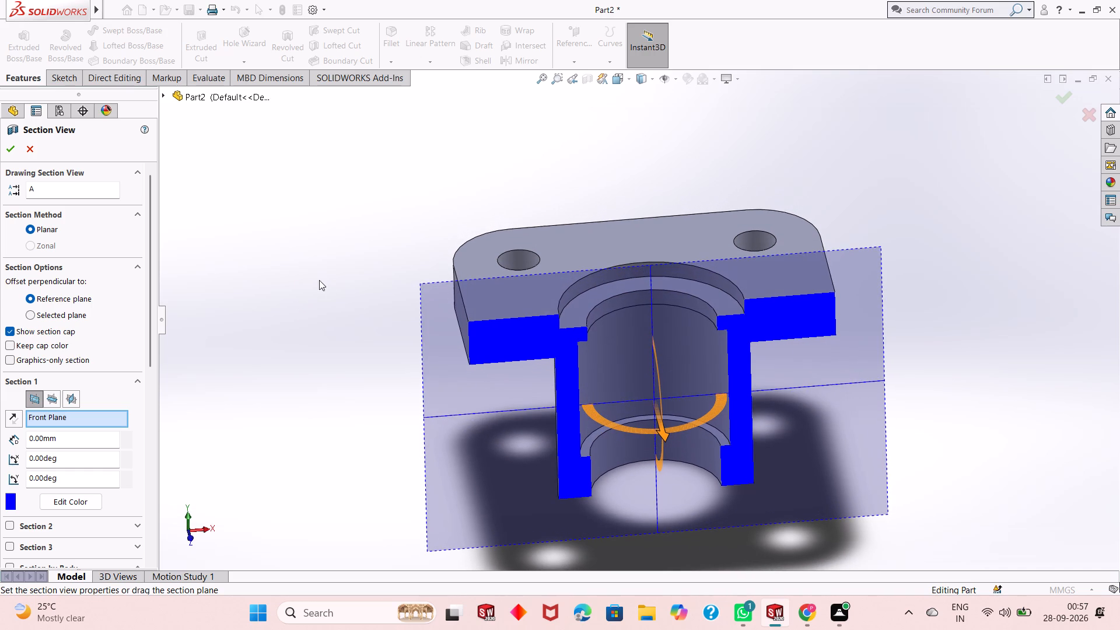
{"action": "middle_click_drag", "start_coordinate": [359, 350], "coordinate": [372, 327]}
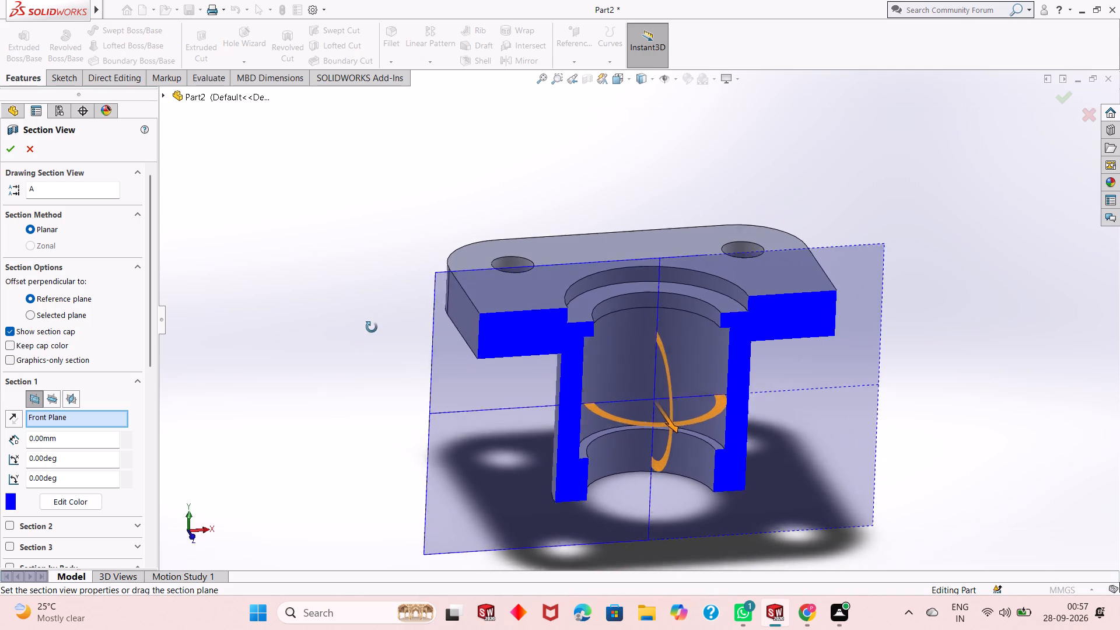
{"action": "middle_click_drag", "start_coordinate": [372, 327], "coordinate": [369, 320]}
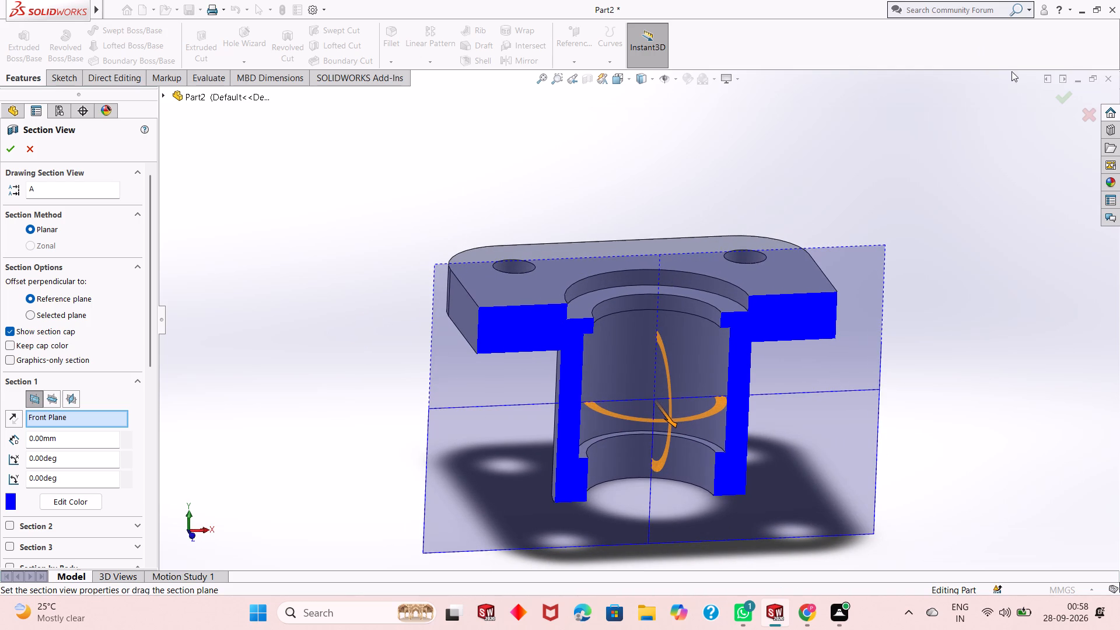
{"action": "left_click", "coordinate": [5, 150]}
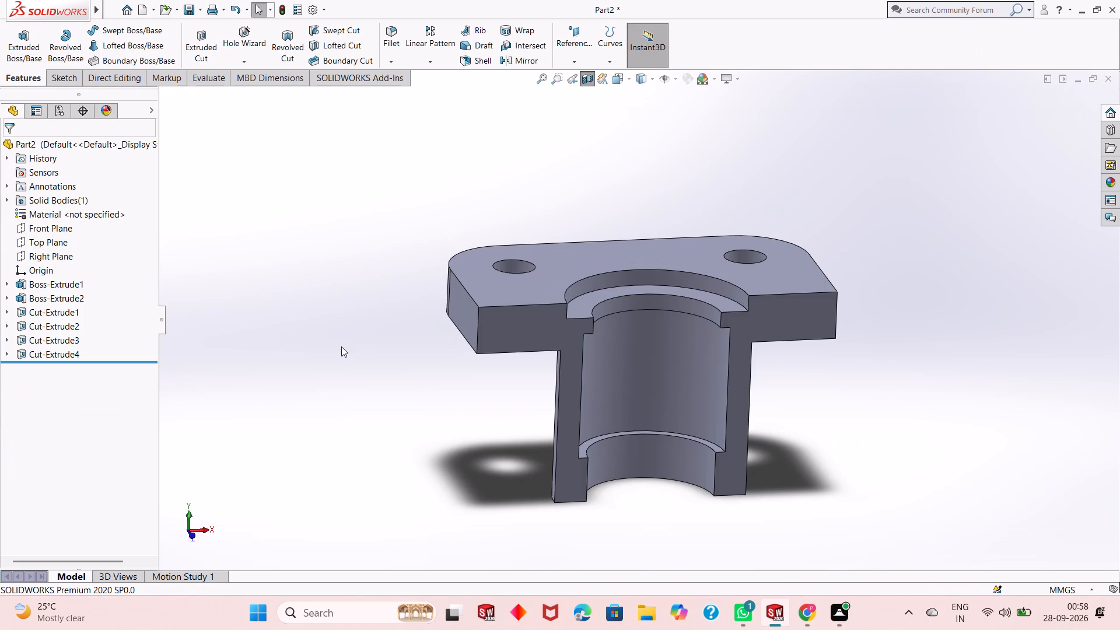
Examine the sectioned flange recess, the bore's shoulders and the lower opening at several distances.
{"action": "left_click", "coordinate": [342, 348]}
{"action": "middle_click_drag", "start_coordinate": [615, 385], "coordinate": [598, 340]}
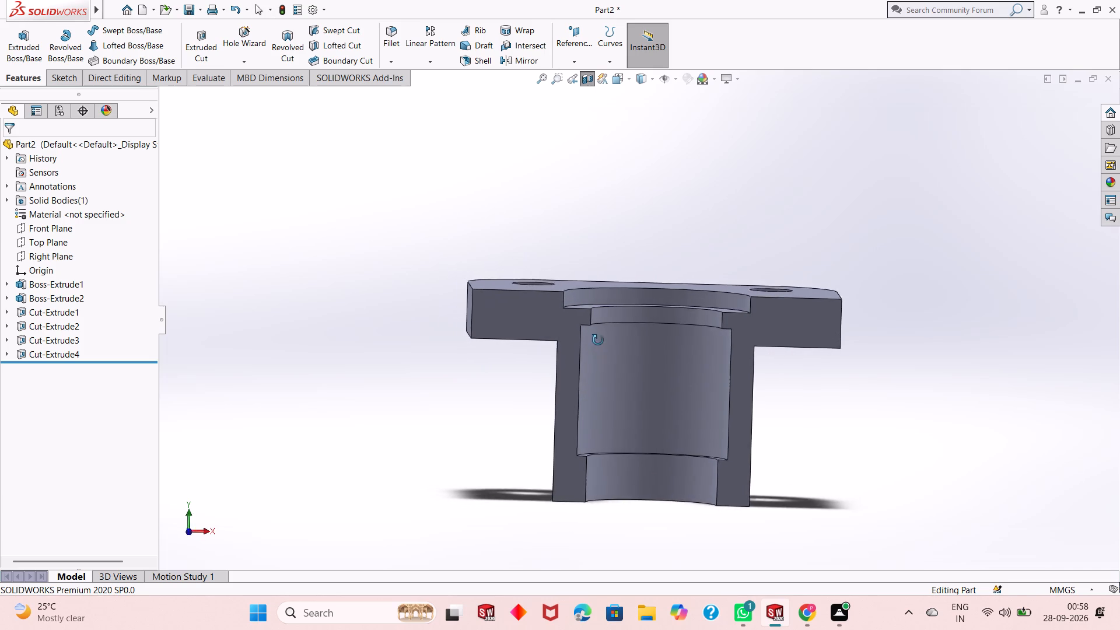
{"action": "middle_click_drag", "start_coordinate": [598, 340], "coordinate": [596, 350]}
{"action": "scroll", "coordinate": [631, 350], "scroll_direction": "down", "scroll_amount": 2}
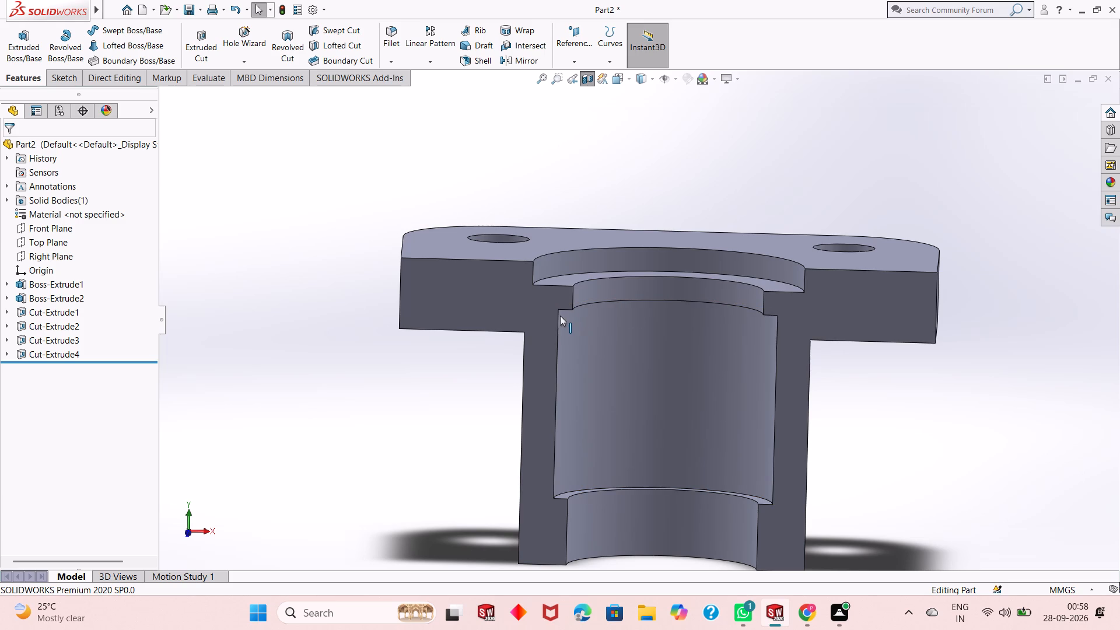
{"action": "scroll", "coordinate": [594, 331], "scroll_direction": "down", "scroll_amount": 1}
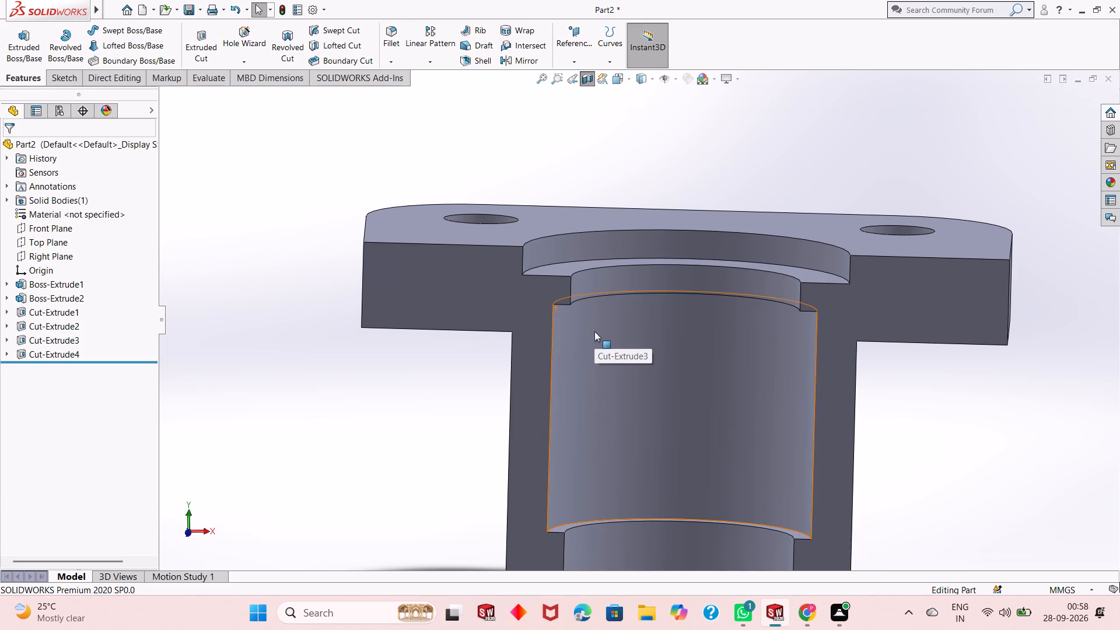
{"action": "scroll", "coordinate": [594, 331], "scroll_direction": "down", "scroll_amount": 1}
{"action": "scroll", "coordinate": [594, 331], "scroll_direction": "up", "scroll_amount": 1}
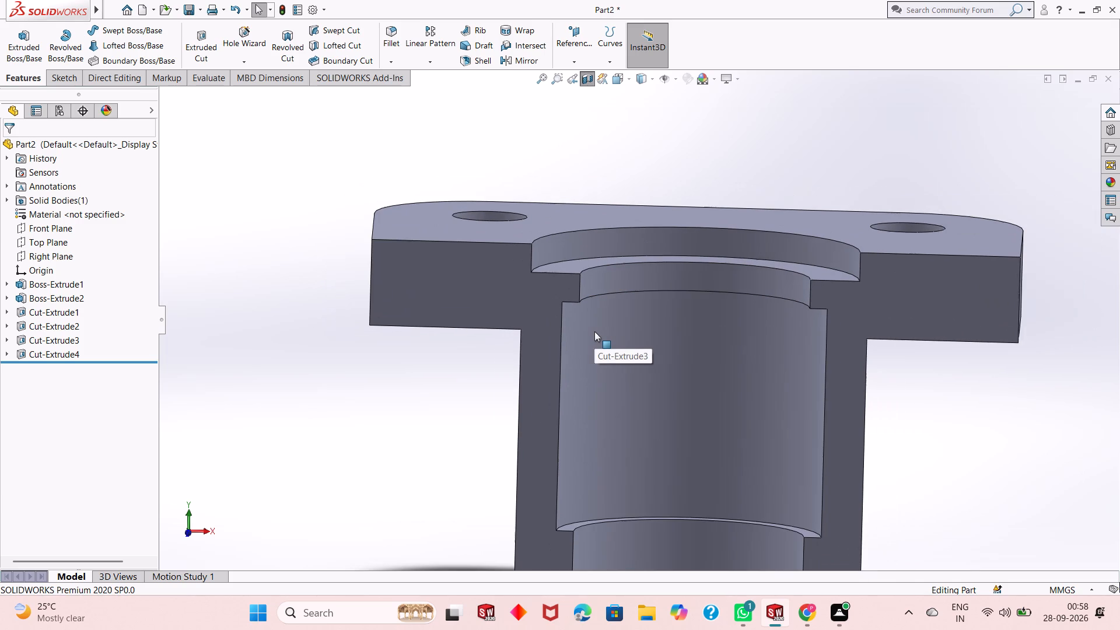
{"action": "scroll", "coordinate": [569, 278], "scroll_direction": "down", "scroll_amount": 2}
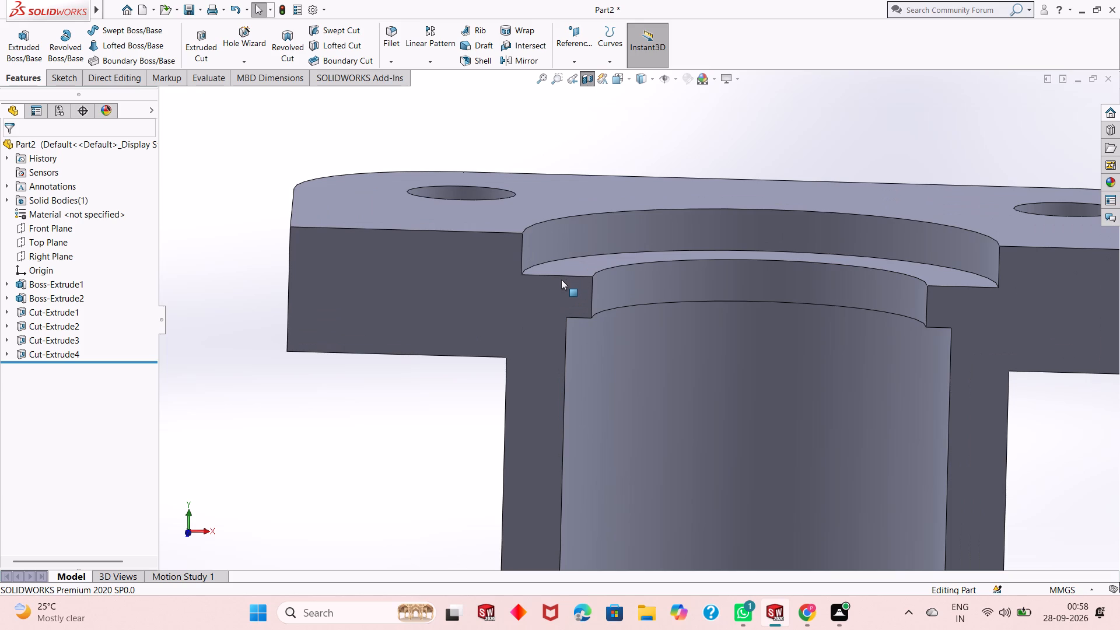
{"action": "scroll", "coordinate": [555, 280], "scroll_direction": "down", "scroll_amount": 1}
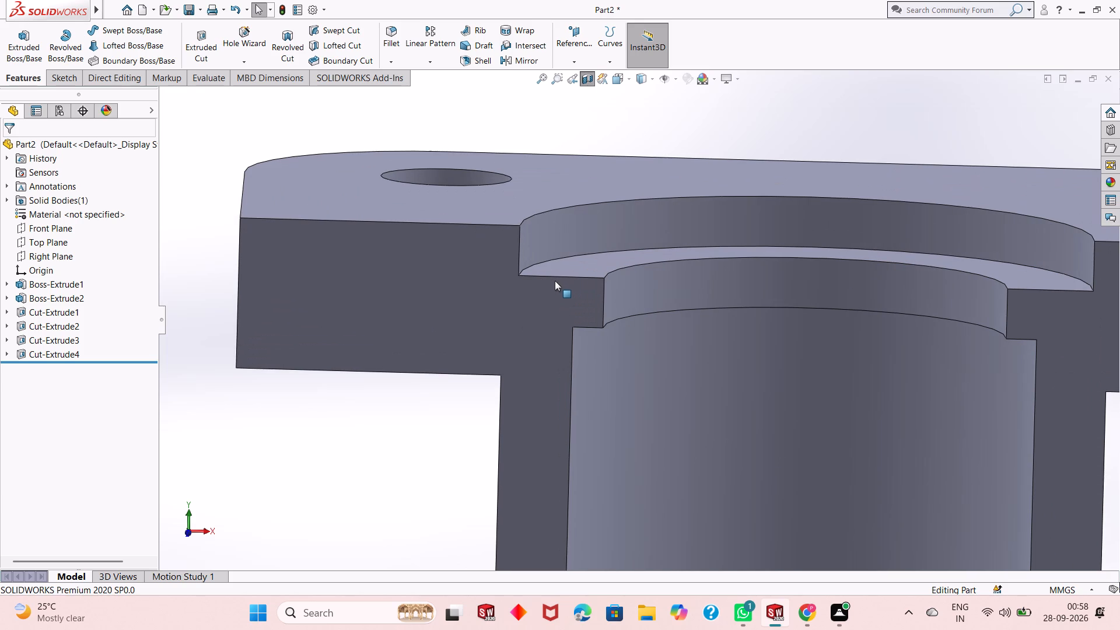
{"action": "scroll", "coordinate": [645, 328], "scroll_direction": "up", "scroll_amount": 4}
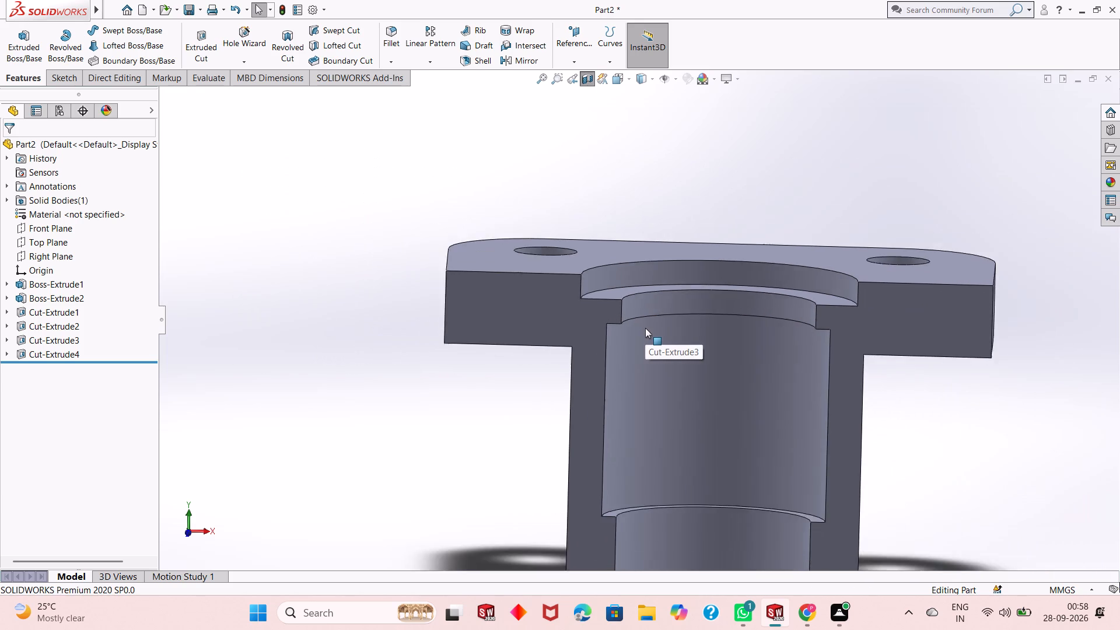
{"action": "scroll", "coordinate": [645, 328], "scroll_direction": "up", "scroll_amount": 4}
{"action": "scroll", "coordinate": [660, 419], "scroll_direction": "down", "scroll_amount": 4}
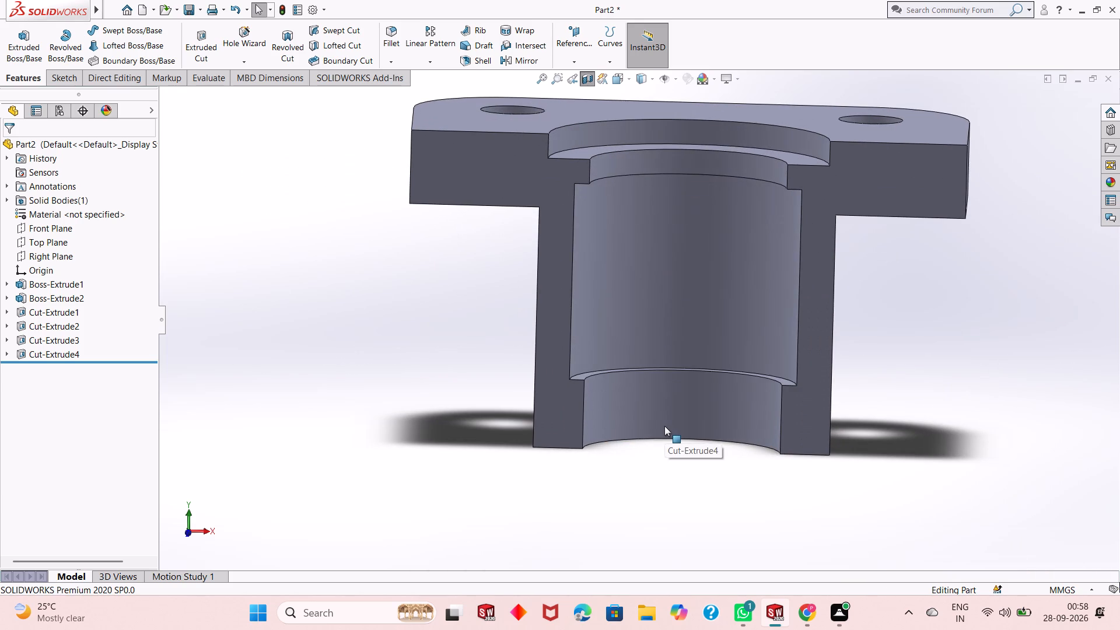
{"action": "scroll", "coordinate": [664, 426], "scroll_direction": "down", "scroll_amount": 2}
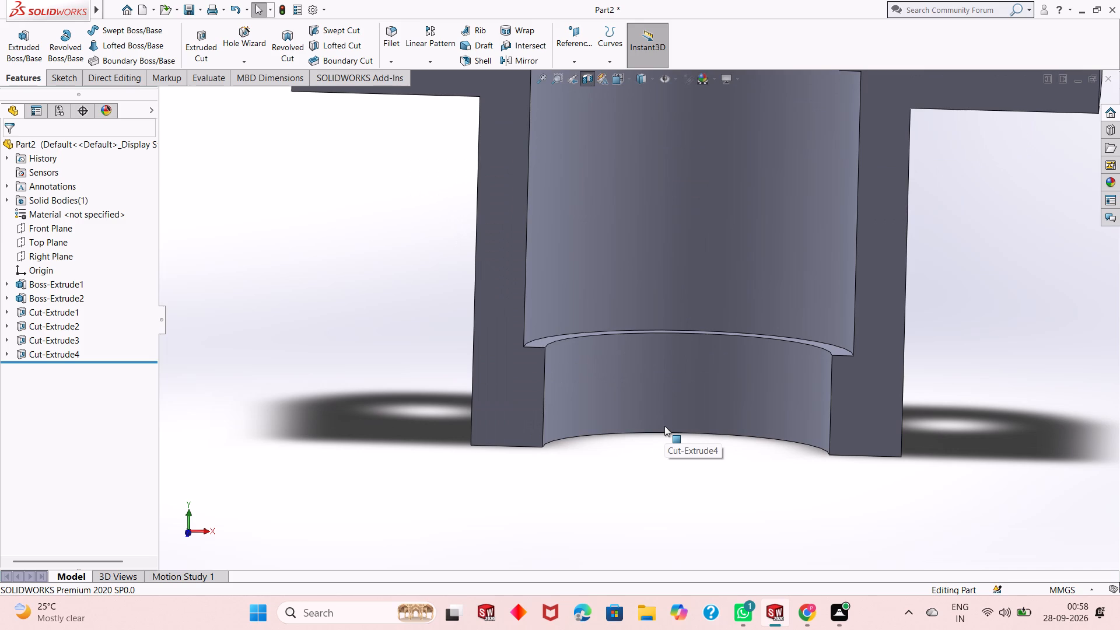
{"action": "scroll", "coordinate": [664, 426], "scroll_direction": "up", "scroll_amount": 4}
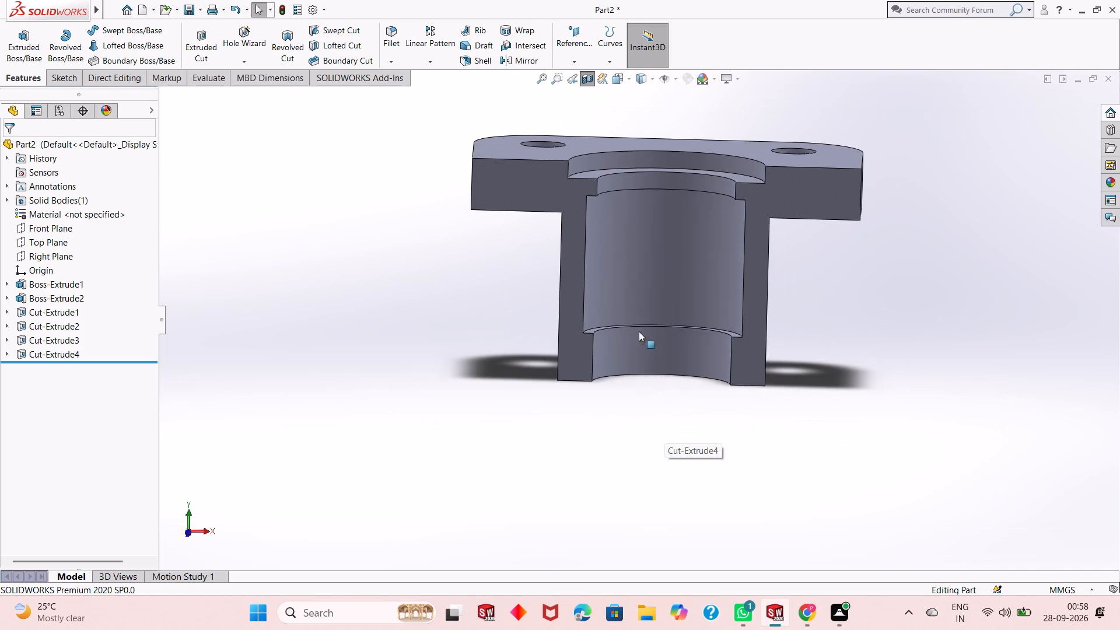
{"action": "scroll", "coordinate": [638, 247], "scroll_direction": "down", "scroll_amount": 1}
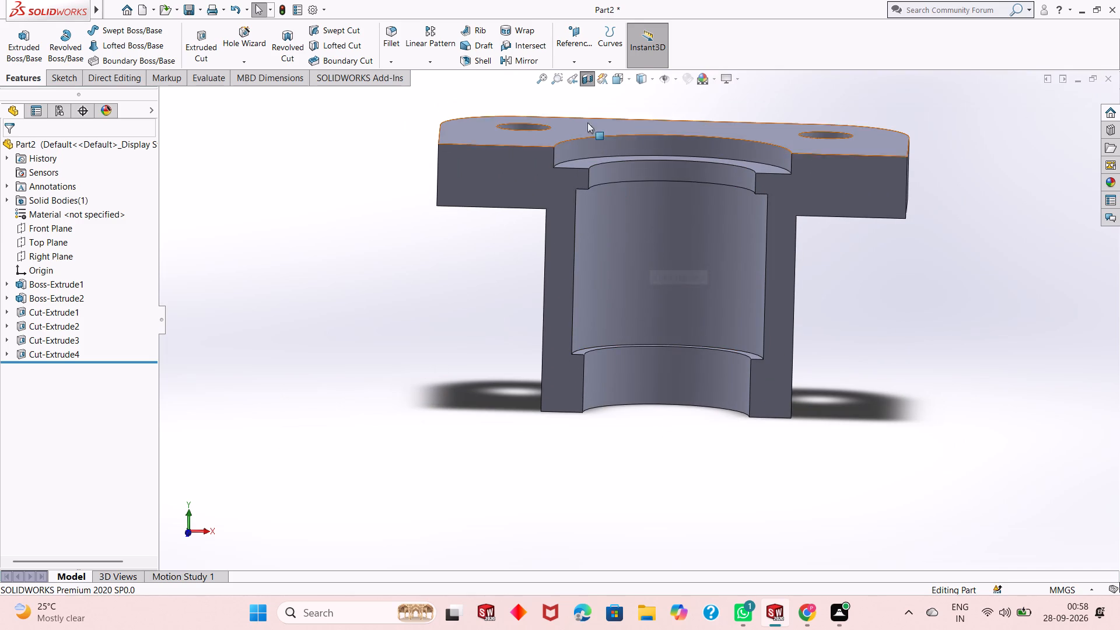
Turn off the section view to display the complete part.
{"action": "left_click", "coordinate": [587, 79]}
Examine the complete part's flange, four corner holes and central recess from several angles and distances.
{"action": "scroll", "coordinate": [635, 253], "scroll_direction": "up", "scroll_amount": 1}
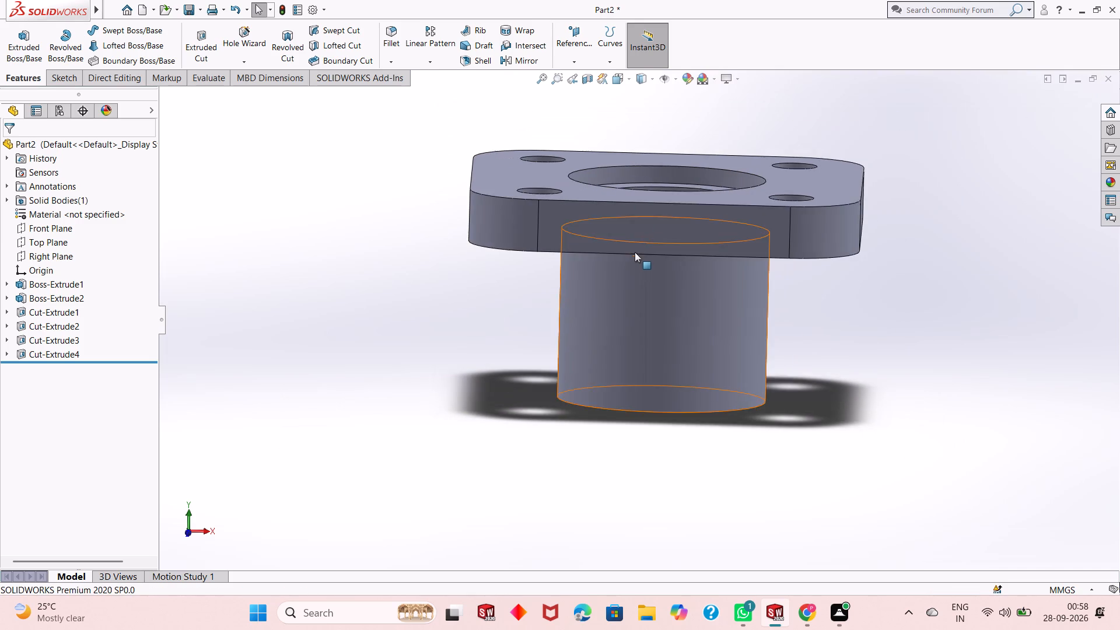
{"action": "scroll", "coordinate": [635, 252], "scroll_direction": "up", "scroll_amount": 1}
{"action": "scroll", "coordinate": [668, 205], "scroll_direction": "down", "scroll_amount": 1}
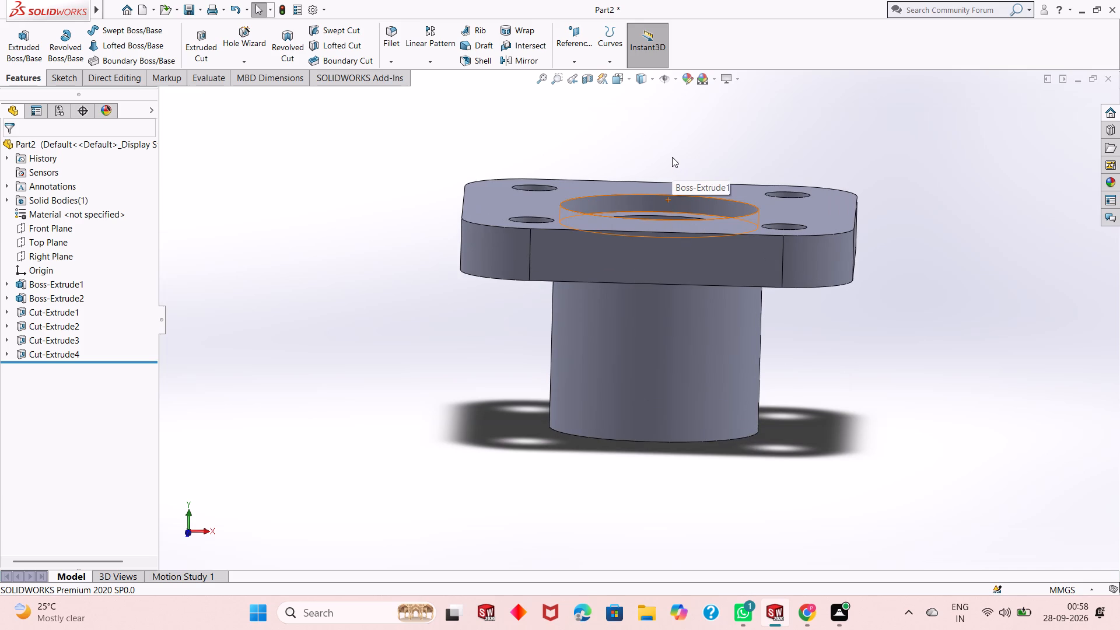
{"action": "middle_click_drag", "start_coordinate": [672, 157], "coordinate": [657, 212]}
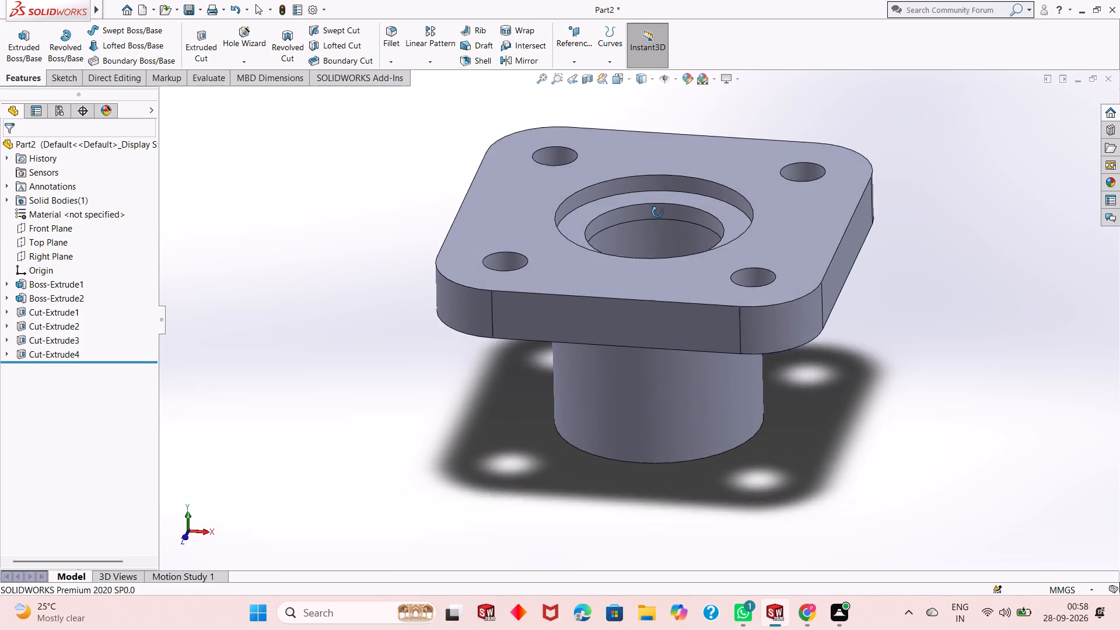
{"action": "middle_click_drag", "start_coordinate": [657, 212], "coordinate": [653, 167]}
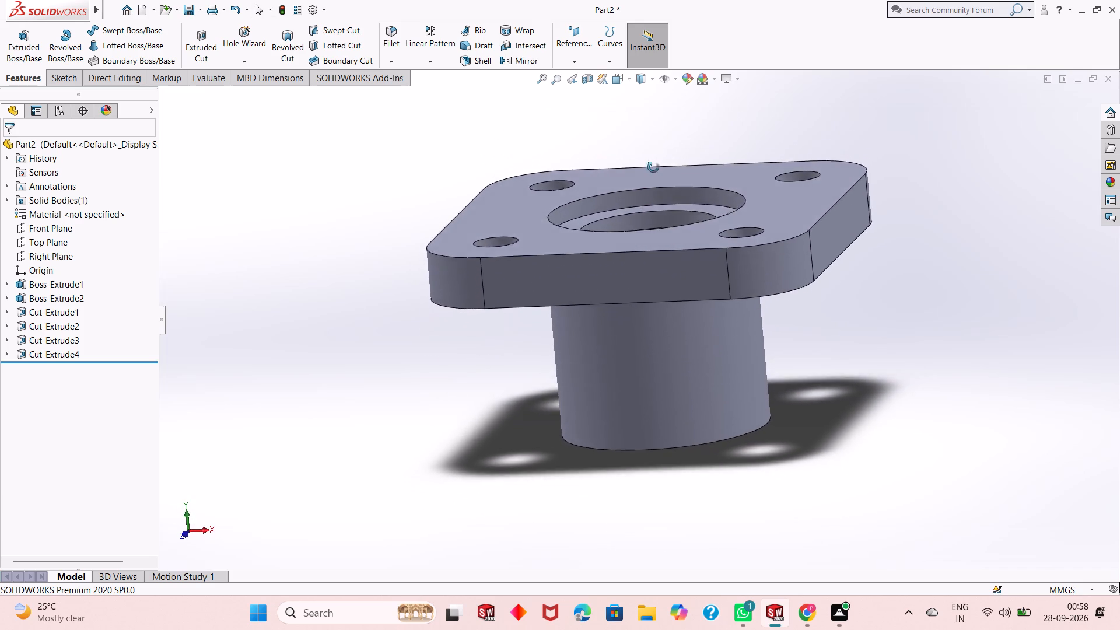
{"action": "middle_click_drag", "start_coordinate": [653, 167], "coordinate": [651, 297]}
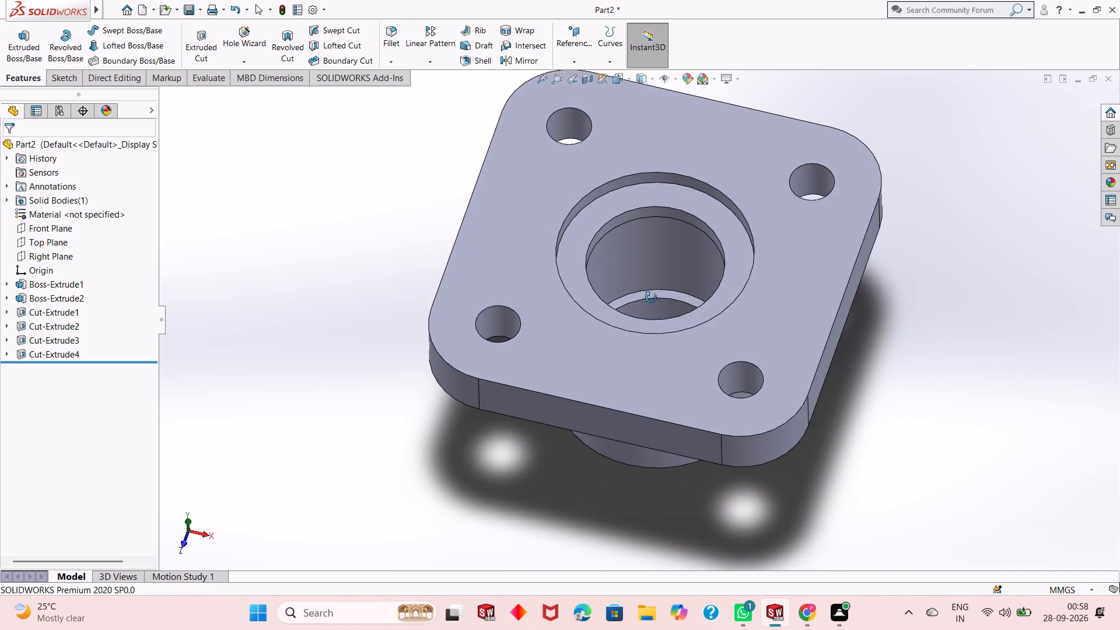
{"action": "middle_click_drag", "start_coordinate": [651, 297], "coordinate": [634, 197]}
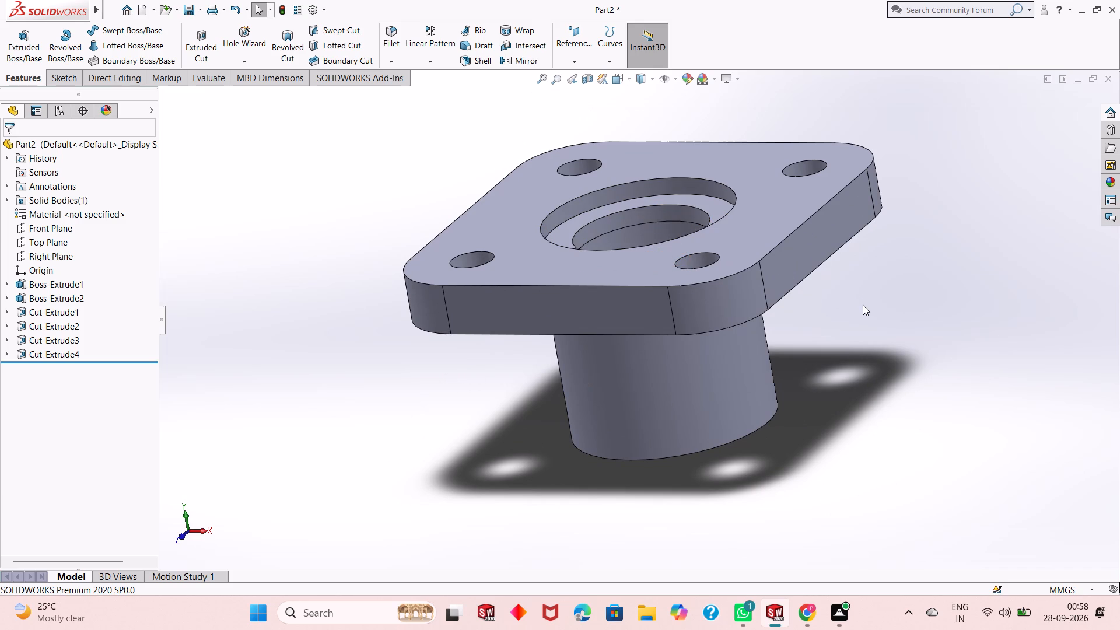
{"action": "middle_click_drag", "start_coordinate": [862, 305], "coordinate": [869, 359]}
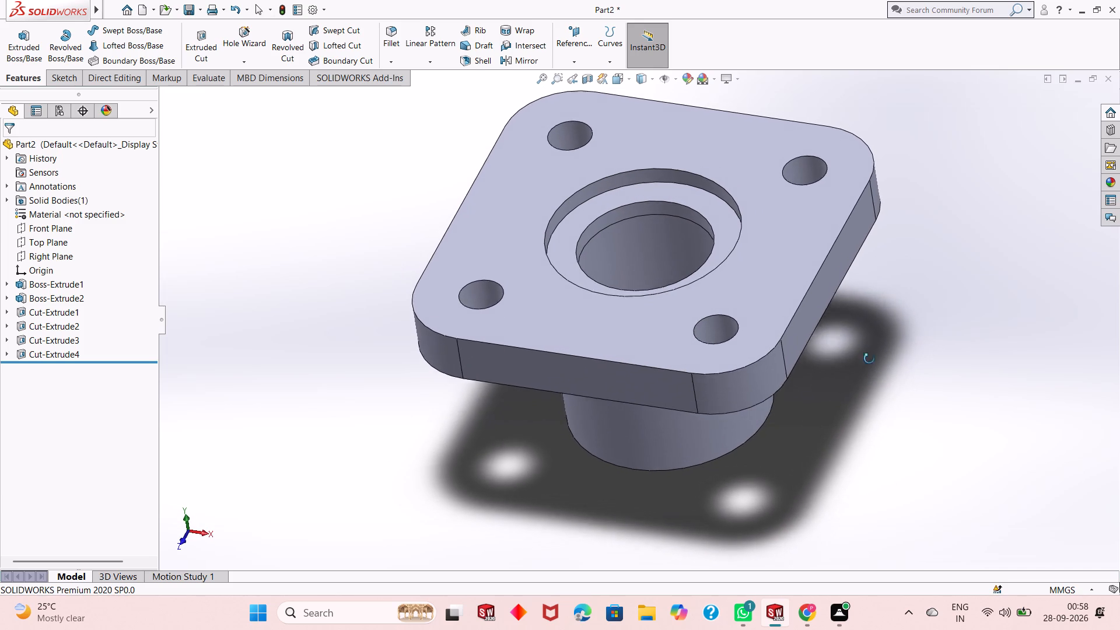
{"action": "middle_click_drag", "start_coordinate": [869, 359], "coordinate": [867, 354]}
{"action": "scroll", "coordinate": [682, 268], "scroll_direction": "up", "scroll_amount": 2}
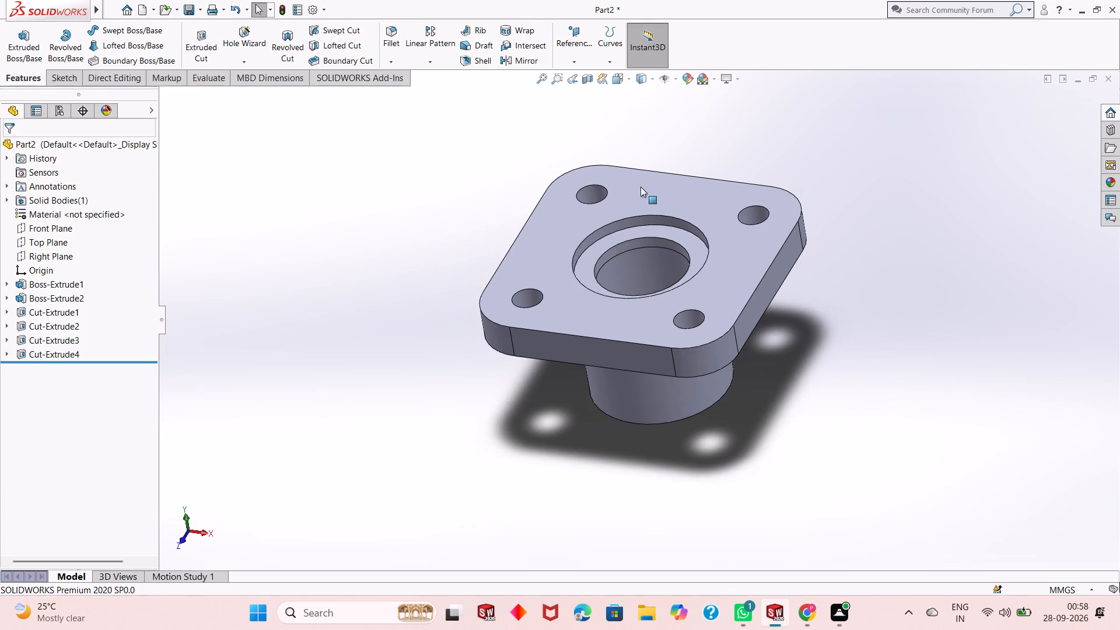
{"action": "scroll", "coordinate": [636, 175], "scroll_direction": "down", "scroll_amount": 1}
{"action": "scroll", "coordinate": [659, 296], "scroll_direction": "down", "scroll_amount": 2}
{"action": "scroll", "coordinate": [649, 232], "scroll_direction": "down", "scroll_amount": 2}
{"action": "scroll", "coordinate": [660, 282], "scroll_direction": "down", "scroll_amount": 1}
{"action": "scroll", "coordinate": [659, 282], "scroll_direction": "up", "scroll_amount": 1}
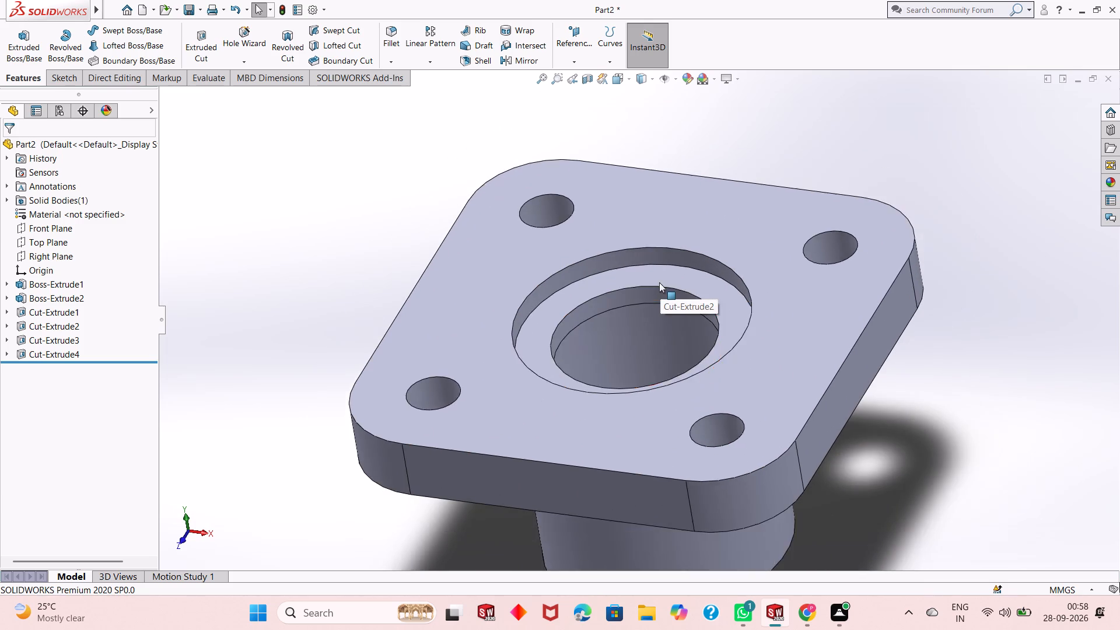
{"action": "scroll", "coordinate": [659, 282], "scroll_direction": "up", "scroll_amount": 2}
{"action": "scroll", "coordinate": [615, 275], "scroll_direction": "down", "scroll_amount": 2}
{"action": "scroll", "coordinate": [616, 274], "scroll_direction": "up", "scroll_amount": 2}
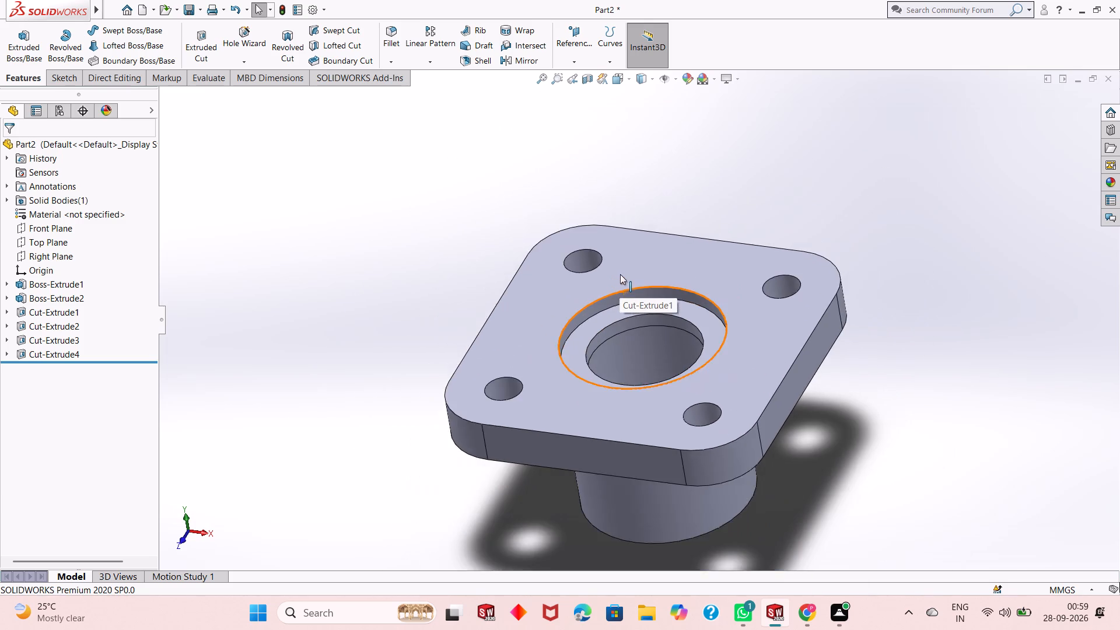
{"action": "scroll", "coordinate": [620, 274], "scroll_direction": "up", "scroll_amount": 2}
{"action": "scroll", "coordinate": [657, 371], "scroll_direction": "down", "scroll_amount": 3}
{"action": "scroll", "coordinate": [659, 374], "scroll_direction": "up", "scroll_amount": 2}
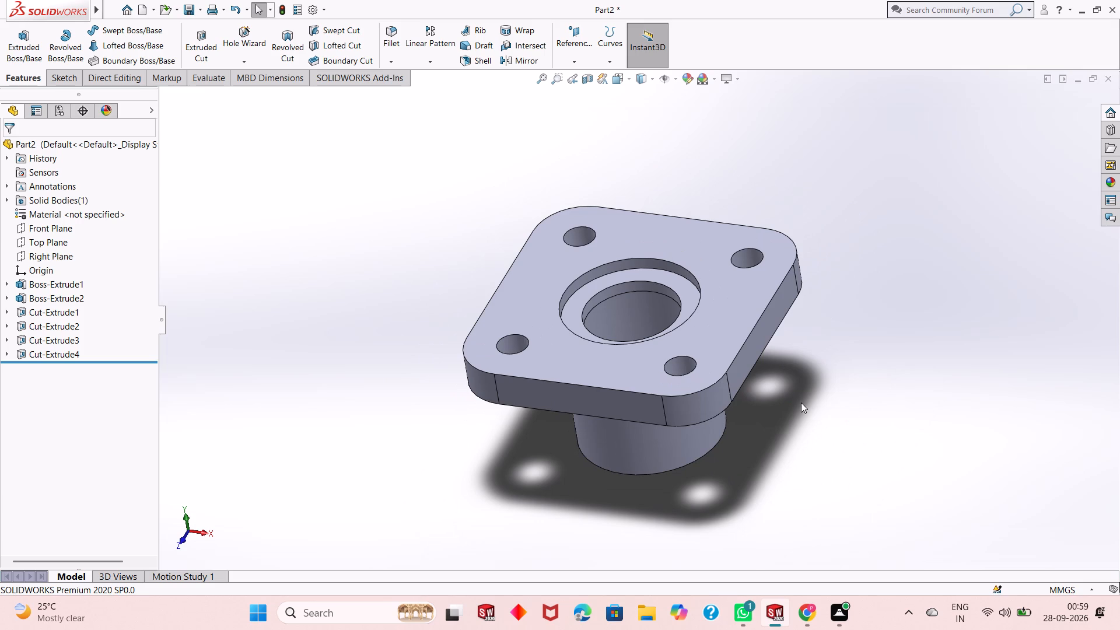
Examine the part's underside, outer cylinder and the inner shoulder down the stepped bore.
{"action": "middle_click", "coordinate": [800, 403]}
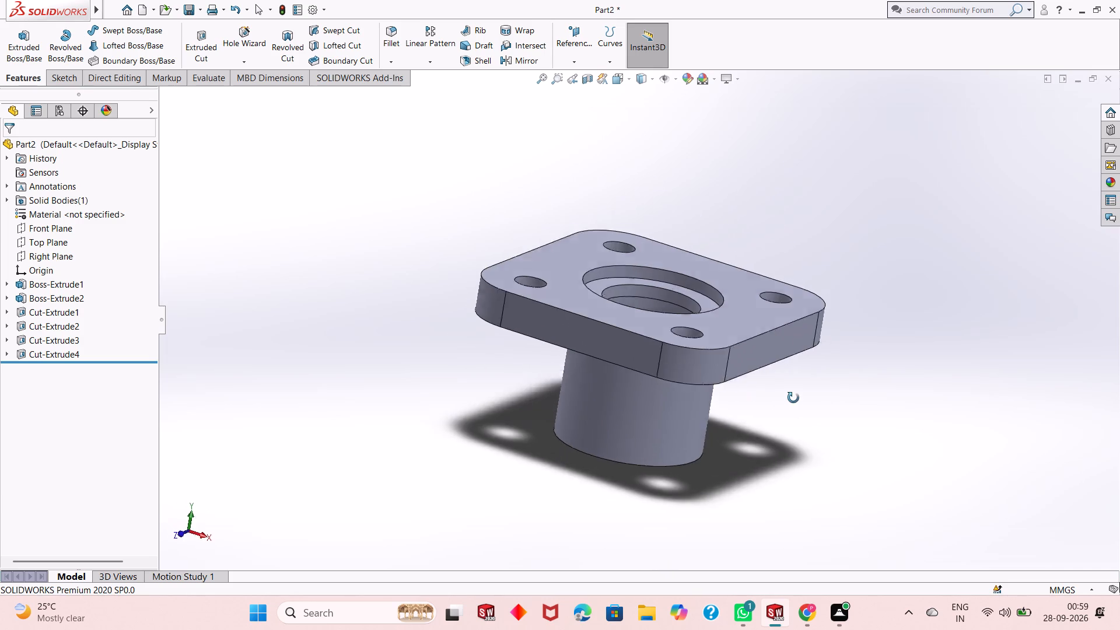
{"action": "scroll", "coordinate": [794, 398], "scroll_direction": "up", "scroll_amount": 3}
{"action": "middle_click_drag", "start_coordinate": [779, 384], "coordinate": [841, 288]}
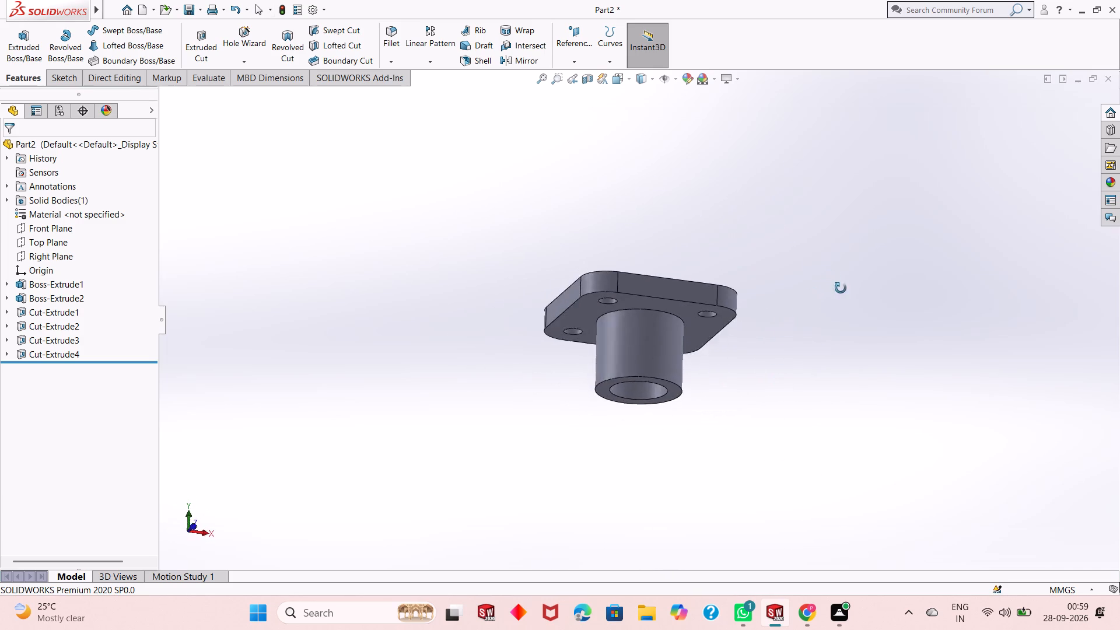
{"action": "middle_click_drag", "start_coordinate": [841, 288], "coordinate": [826, 366]}
{"action": "scroll", "coordinate": [655, 333], "scroll_direction": "down", "scroll_amount": 6}
{"action": "scroll", "coordinate": [654, 334], "scroll_direction": "up", "scroll_amount": 1}
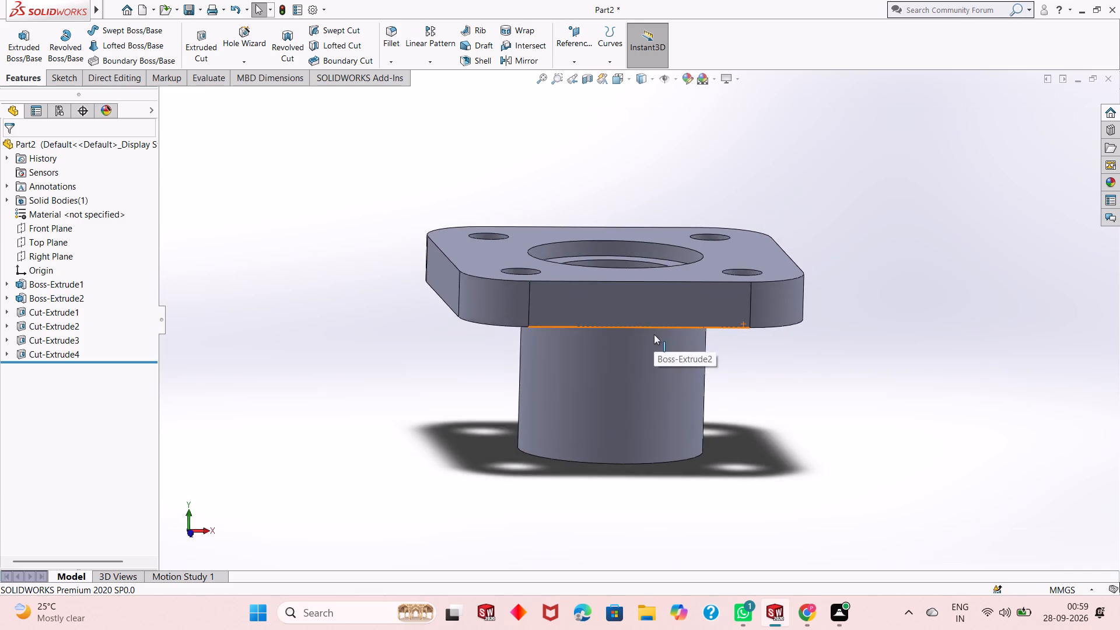
{"action": "scroll", "coordinate": [654, 334], "scroll_direction": "up", "scroll_amount": 4}
{"action": "middle_click_drag", "start_coordinate": [743, 358], "coordinate": [746, 415]}
{"action": "scroll", "coordinate": [540, 238], "scroll_direction": "down", "scroll_amount": 2}
{"action": "scroll", "coordinate": [720, 352], "scroll_direction": "down", "scroll_amount": 3}
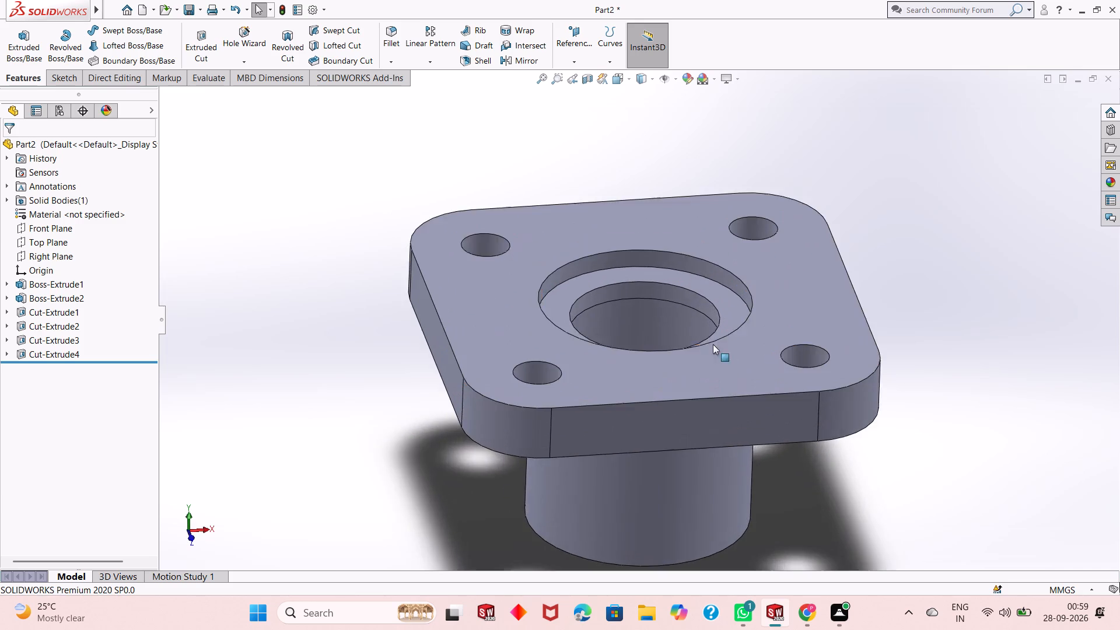
{"action": "middle_click_drag", "start_coordinate": [698, 336], "coordinate": [673, 447]}
{"action": "scroll", "coordinate": [617, 315], "scroll_direction": "up", "scroll_amount": 1}
{"action": "scroll", "coordinate": [606, 293], "scroll_direction": "down", "scroll_amount": 4}
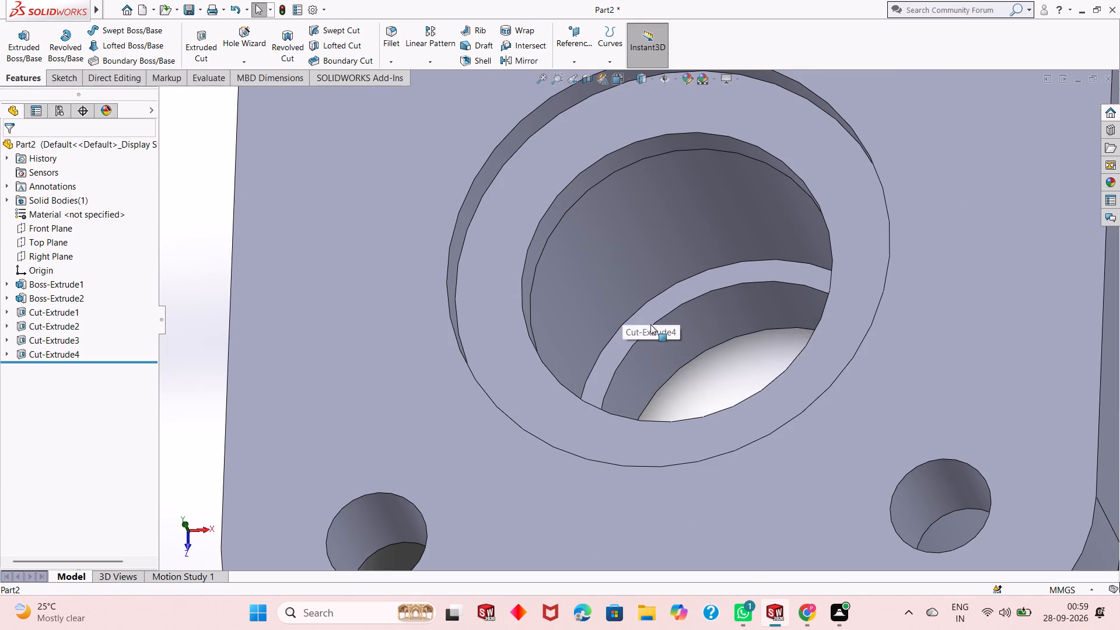
{"action": "middle_click_drag", "start_coordinate": [652, 329], "coordinate": [604, 354]}
{"action": "middle_click_drag", "start_coordinate": [689, 363], "coordinate": [656, 345]}
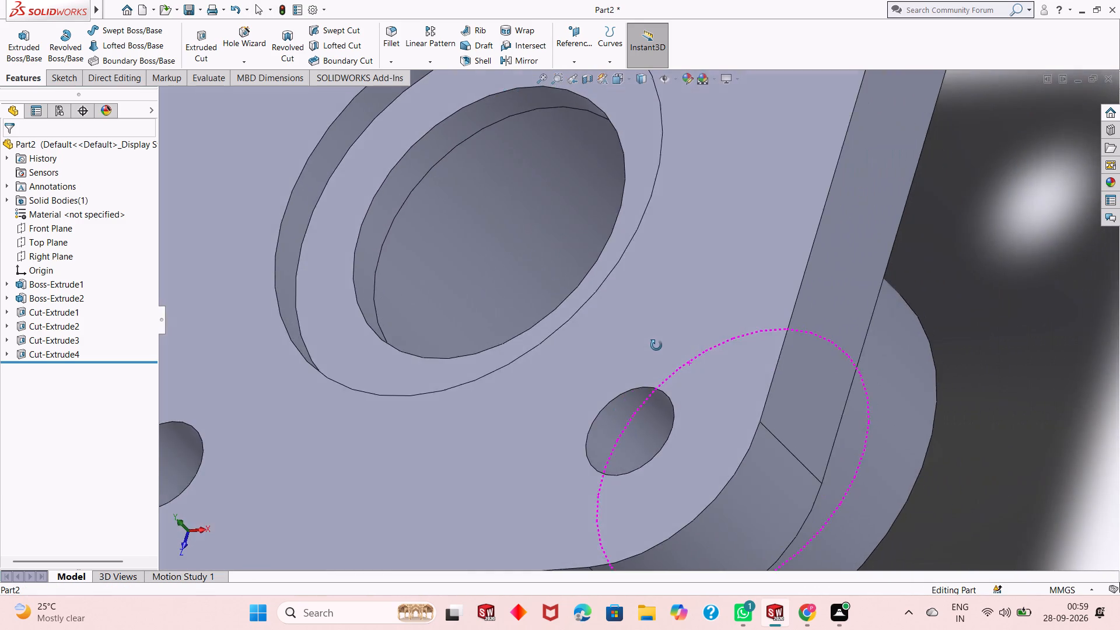
{"action": "middle_click_drag", "start_coordinate": [656, 345], "coordinate": [738, 344]}
{"action": "scroll", "coordinate": [587, 316], "scroll_direction": "up", "scroll_amount": 6}
{"action": "scroll", "coordinate": [746, 256], "scroll_direction": "up", "scroll_amount": 1}
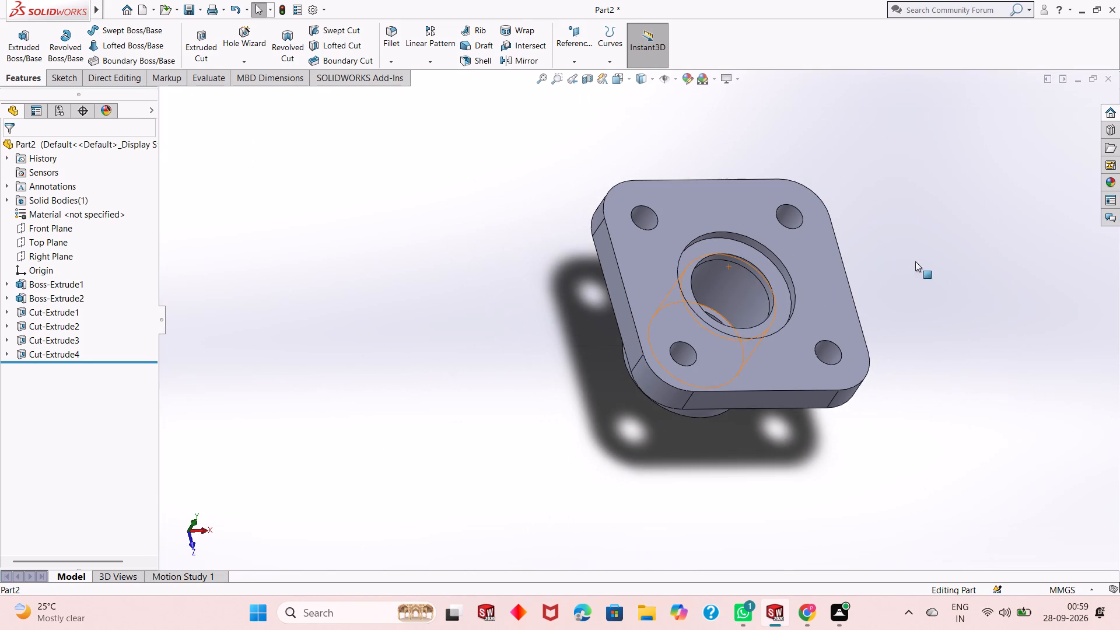
{"action": "scroll", "coordinate": [914, 265], "scroll_direction": "down", "scroll_amount": 2}
{"action": "middle_click_drag", "start_coordinate": [709, 337], "coordinate": [680, 213]}
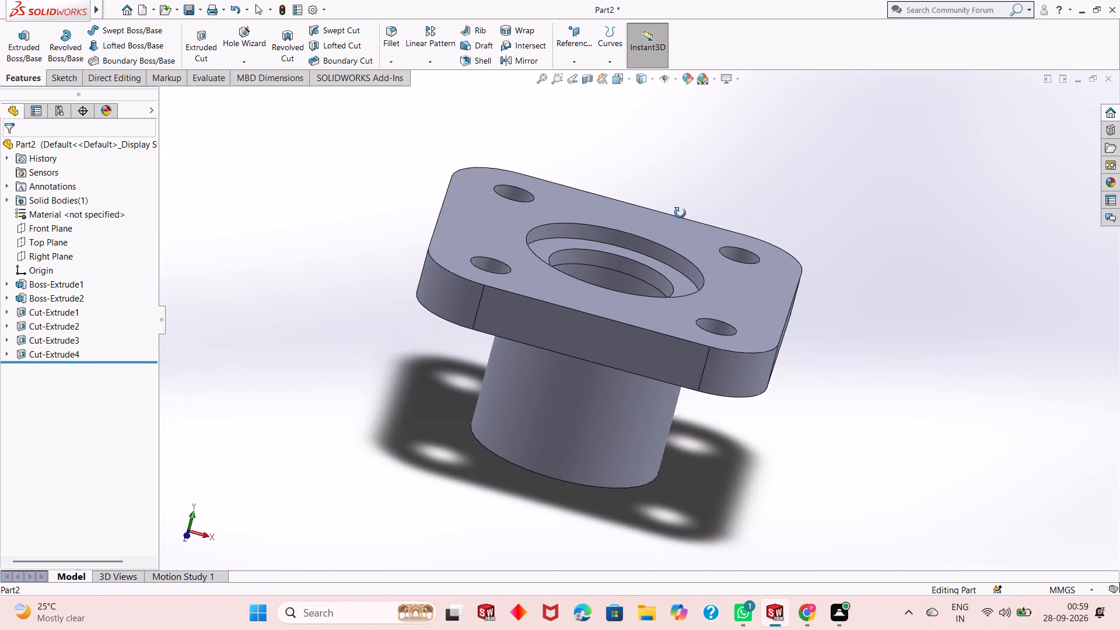
{"action": "middle_click_drag", "start_coordinate": [680, 213], "coordinate": [699, 149]}
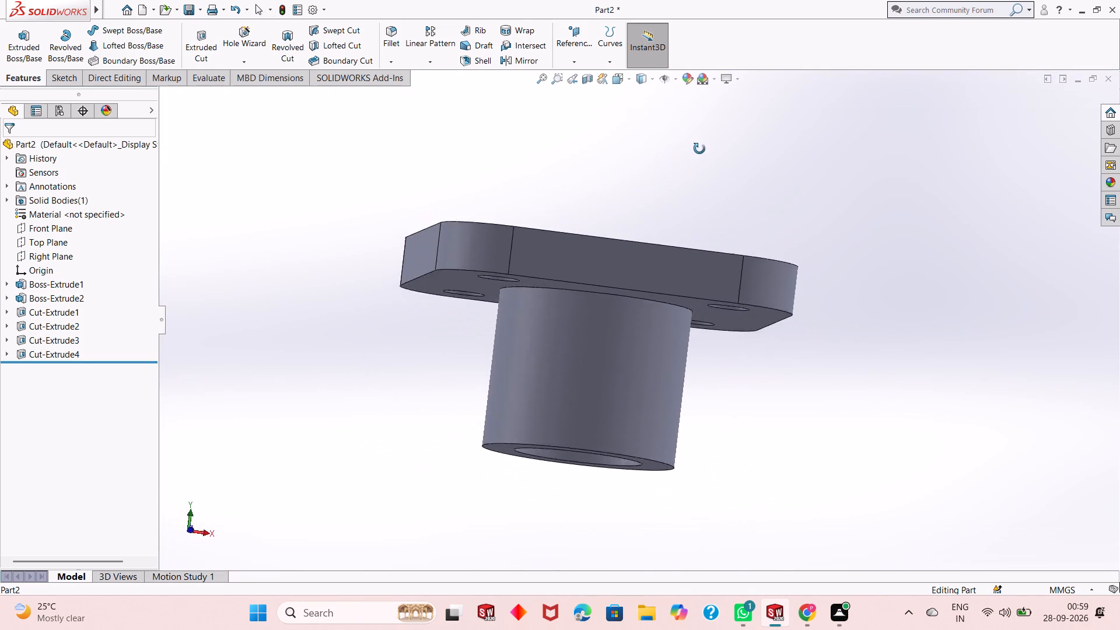
{"action": "middle_click_drag", "start_coordinate": [699, 149], "coordinate": [692, 179]}
{"action": "scroll", "coordinate": [665, 189], "scroll_direction": "up", "scroll_amount": 1}
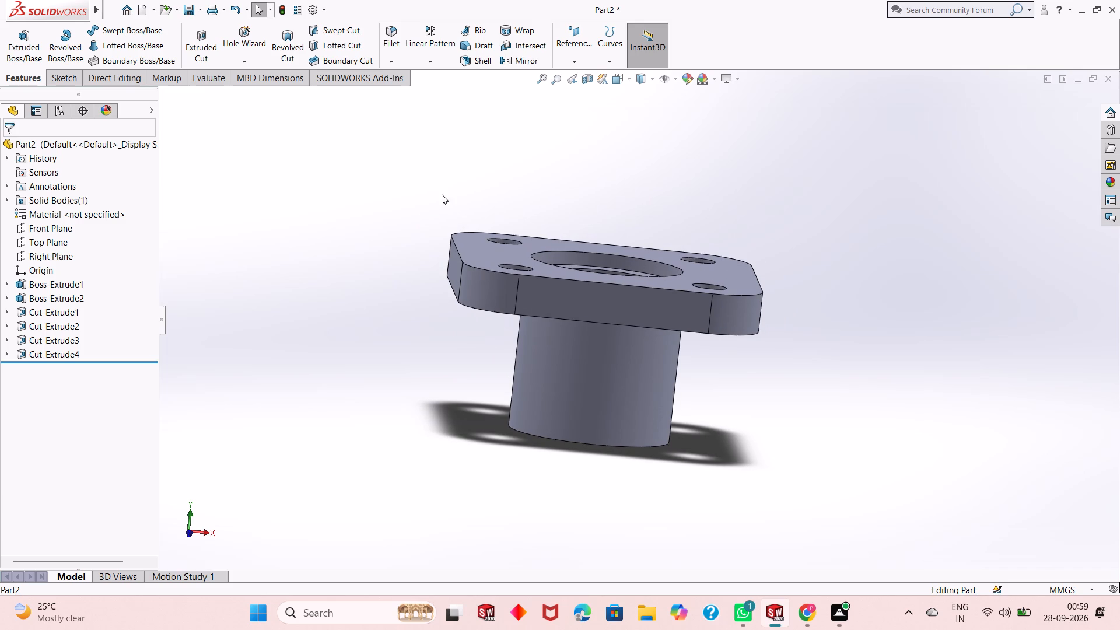
Orient the view squarely to the front of the part.
{"action": "key", "text": "ctrl+8"}
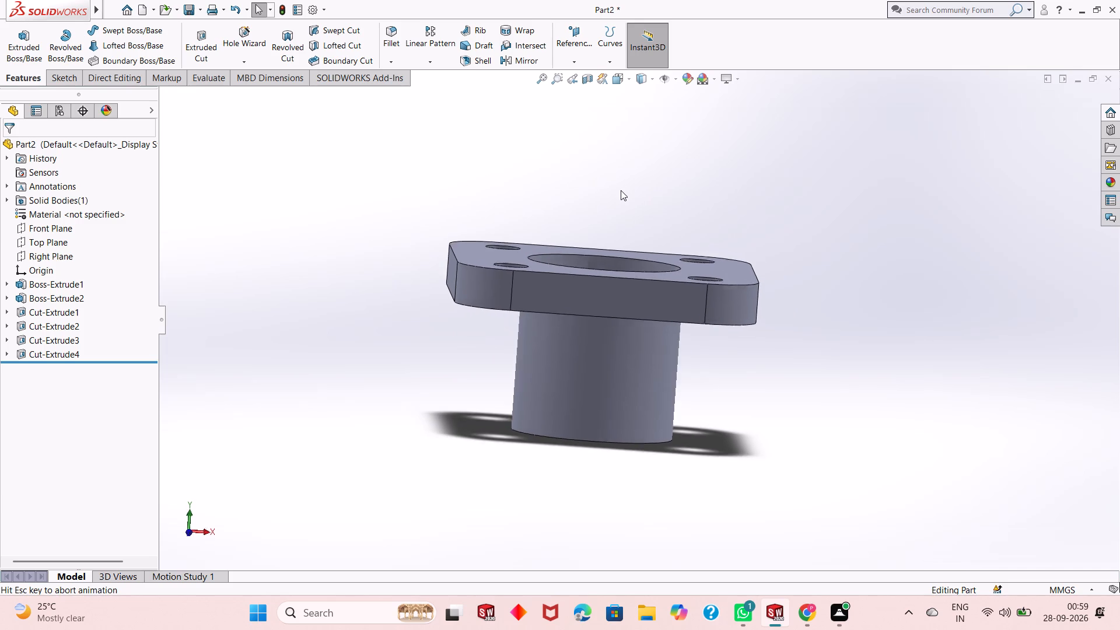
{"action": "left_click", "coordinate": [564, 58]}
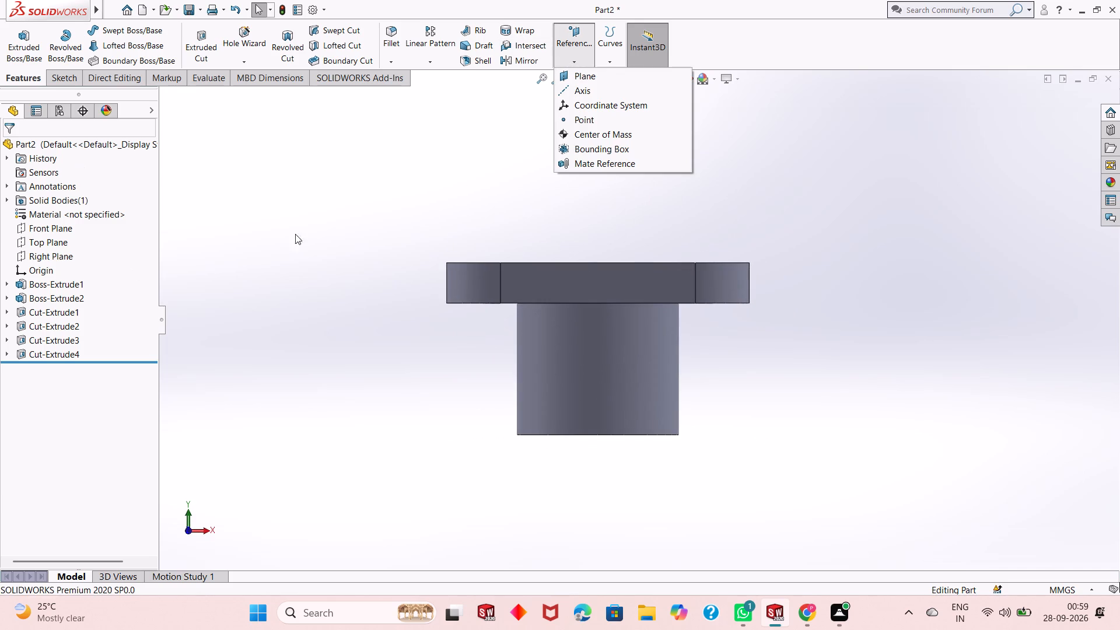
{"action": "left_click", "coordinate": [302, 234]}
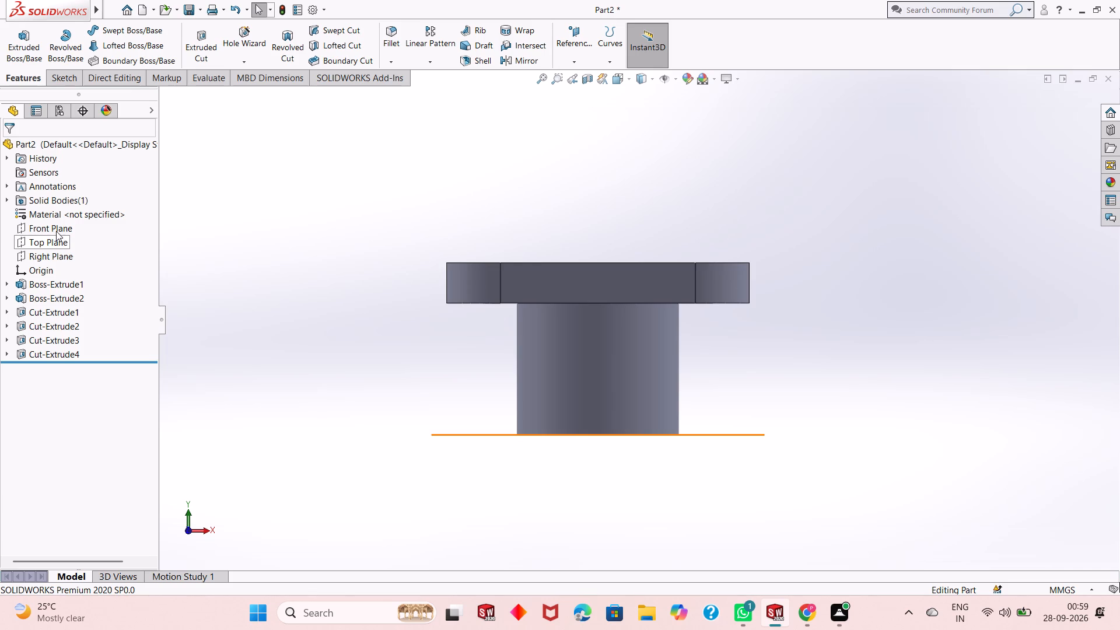
Start a new sketch on the Front Plane and orient the view squarely to it.
{"action": "left_click", "coordinate": [56, 231]}
{"action": "left_click", "coordinate": [65, 212]}
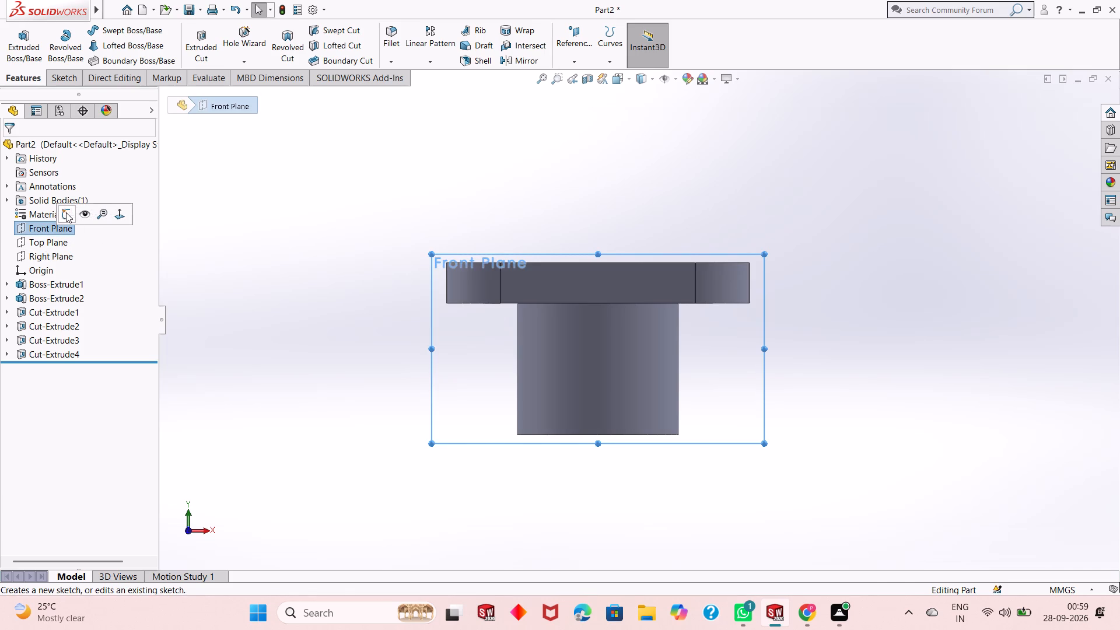
{"action": "middle_click_drag", "start_coordinate": [406, 377], "coordinate": [401, 387]}
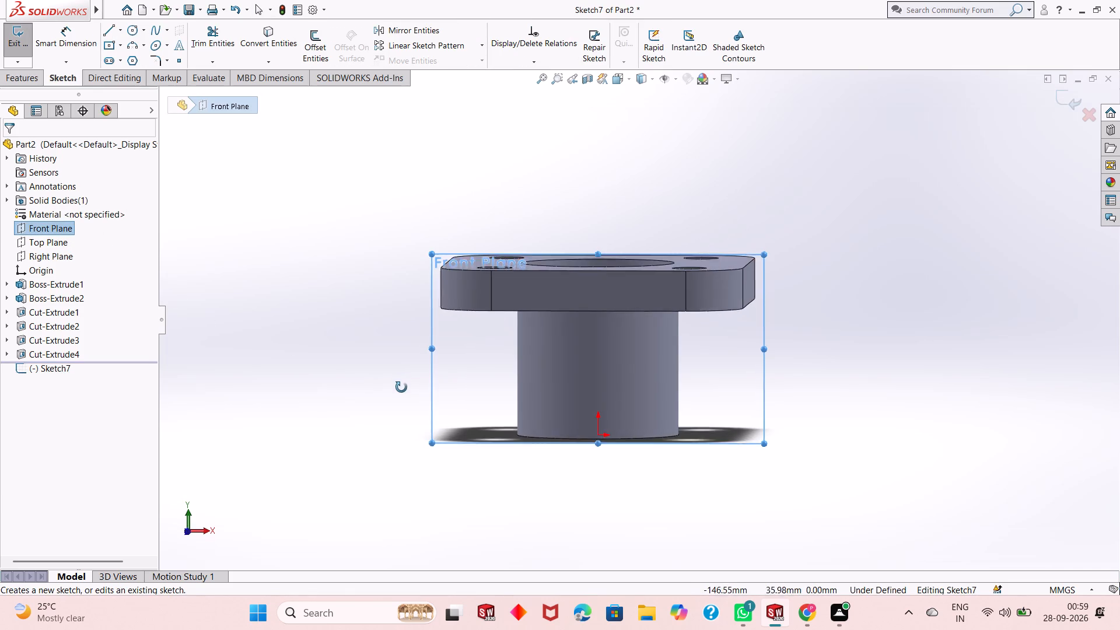
{"action": "middle_click_drag", "start_coordinate": [401, 387], "coordinate": [407, 391]}
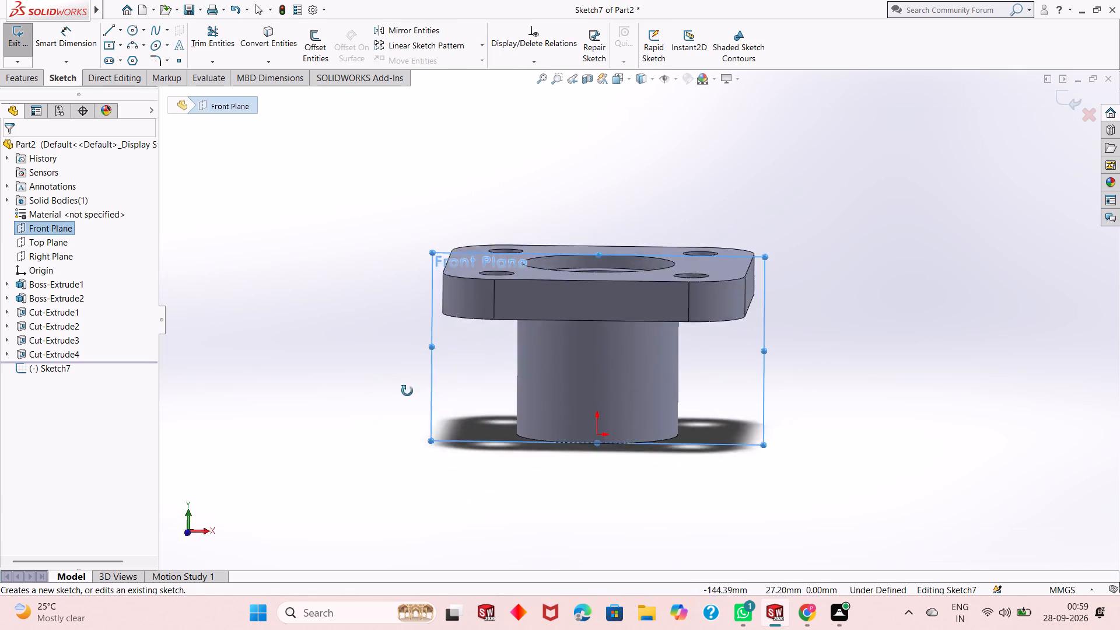
{"action": "middle_click_drag", "start_coordinate": [407, 391], "coordinate": [422, 372]}
{"action": "left_click", "coordinate": [460, 360]}
{"action": "middle_click_drag", "start_coordinate": [465, 348], "coordinate": [451, 359]}
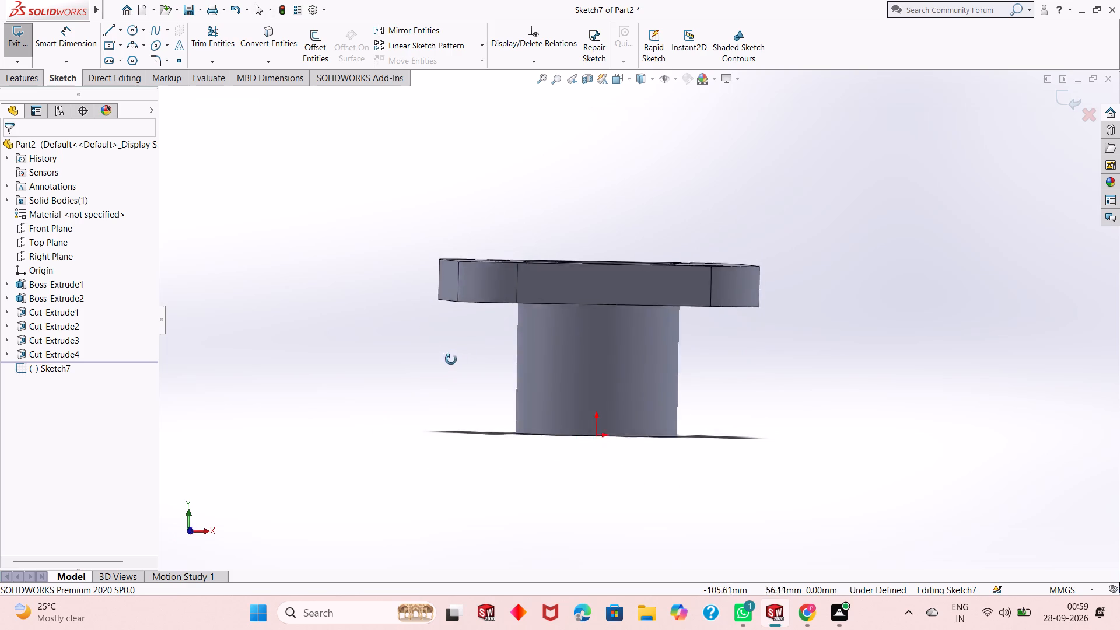
{"action": "middle_click_drag", "start_coordinate": [451, 359], "coordinate": [436, 376]}
{"action": "left_click", "coordinate": [61, 366]}
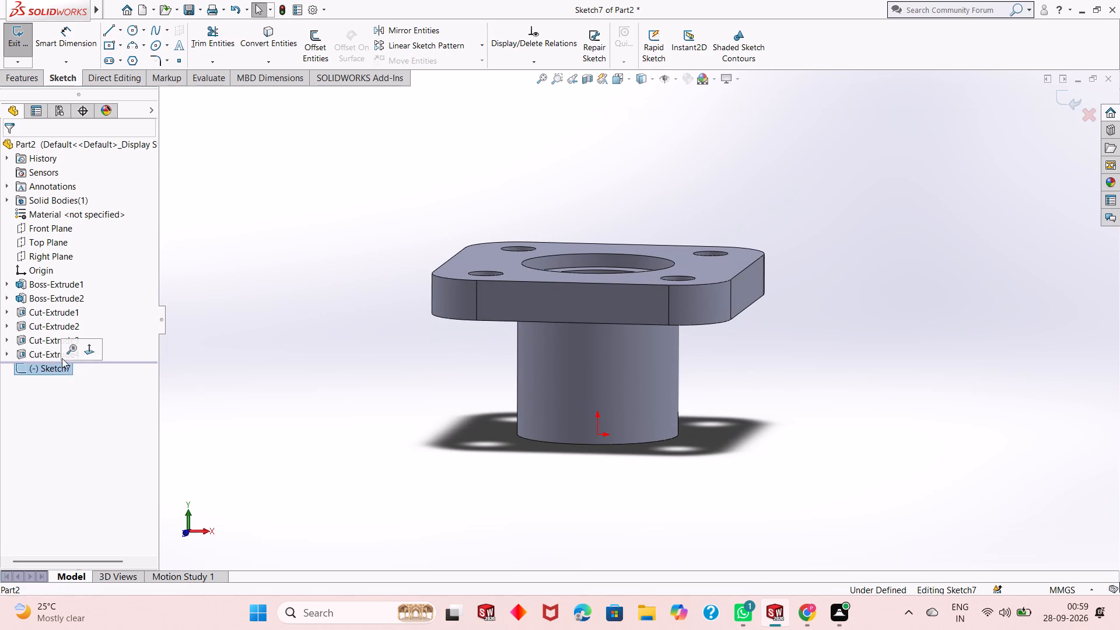
{"action": "key", "text": "Escape"}
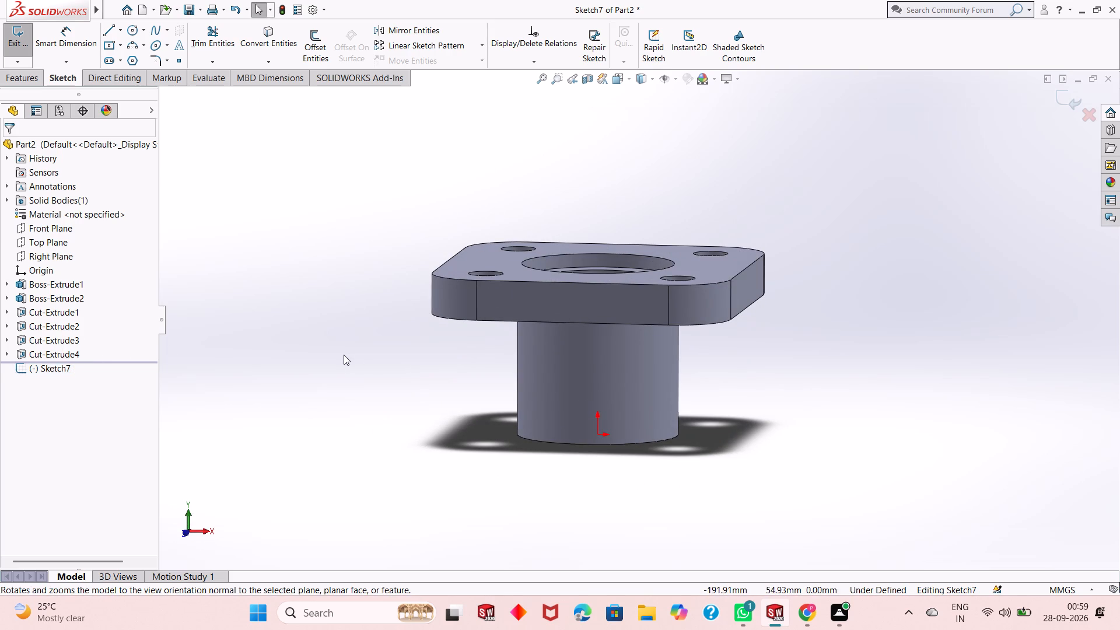
{"action": "key", "text": "ctrl+8"}
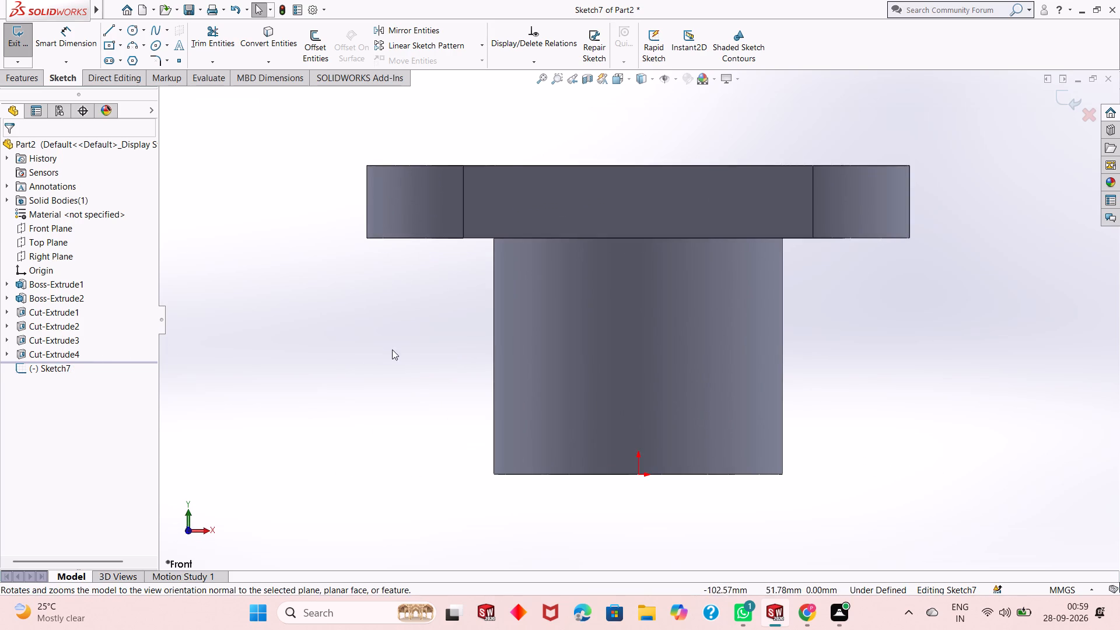
{"action": "scroll", "coordinate": [594, 411], "scroll_direction": "up", "scroll_amount": 4}
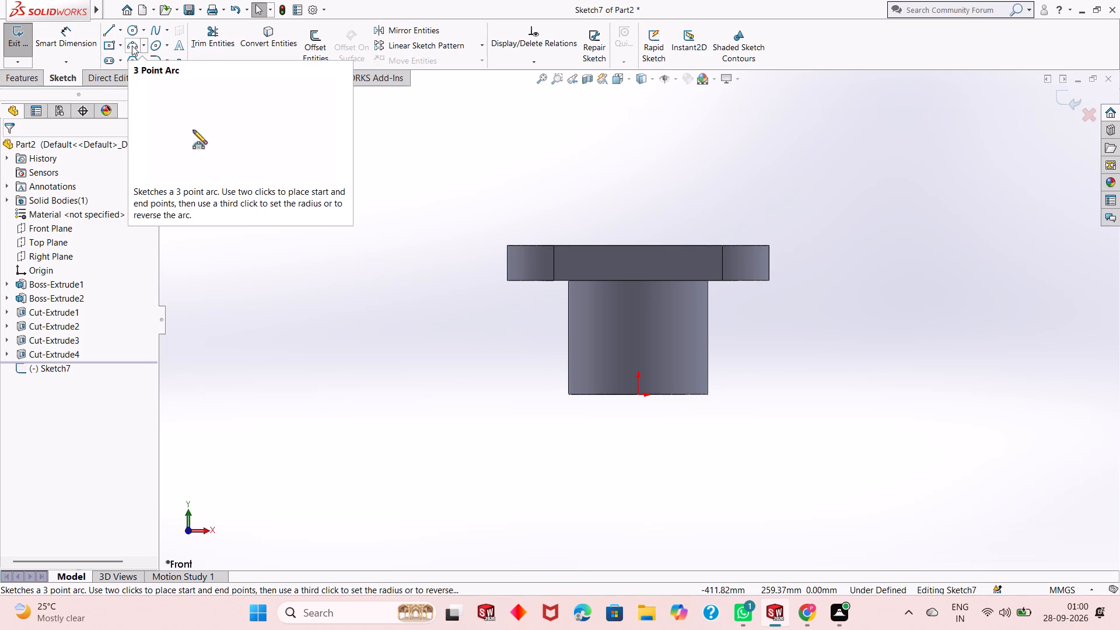
Sketch two connected three-point arcs from the origin, first curving below the cylinder with about 64 mm radius, second curving outward with about 72 mm radius.
{"action": "left_click", "coordinate": [132, 45]}
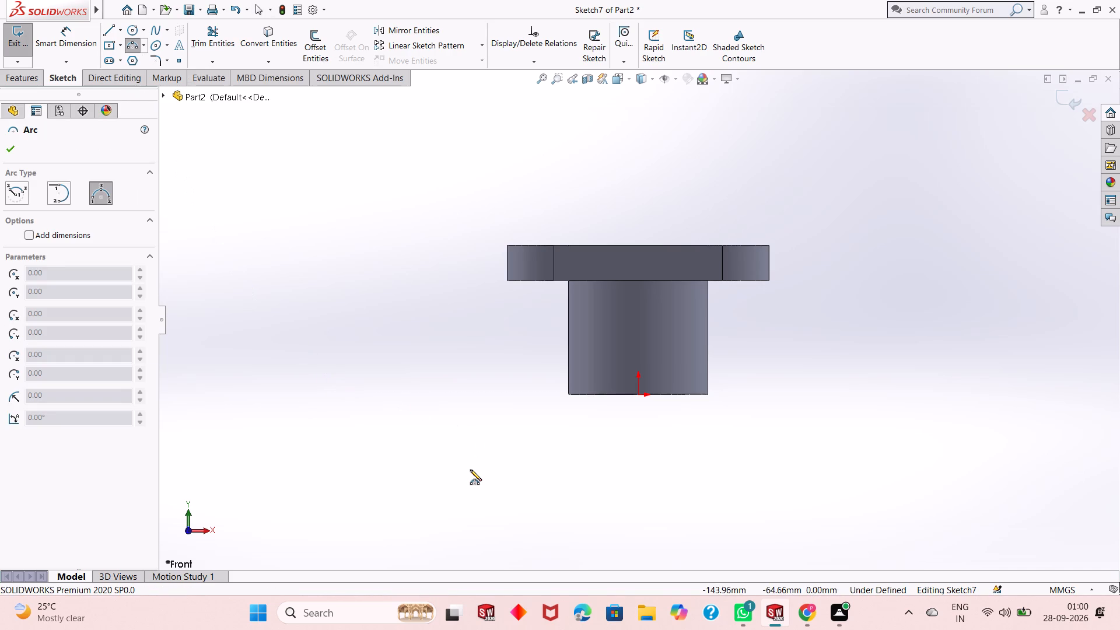
{"action": "left_click", "coordinate": [638, 395]}
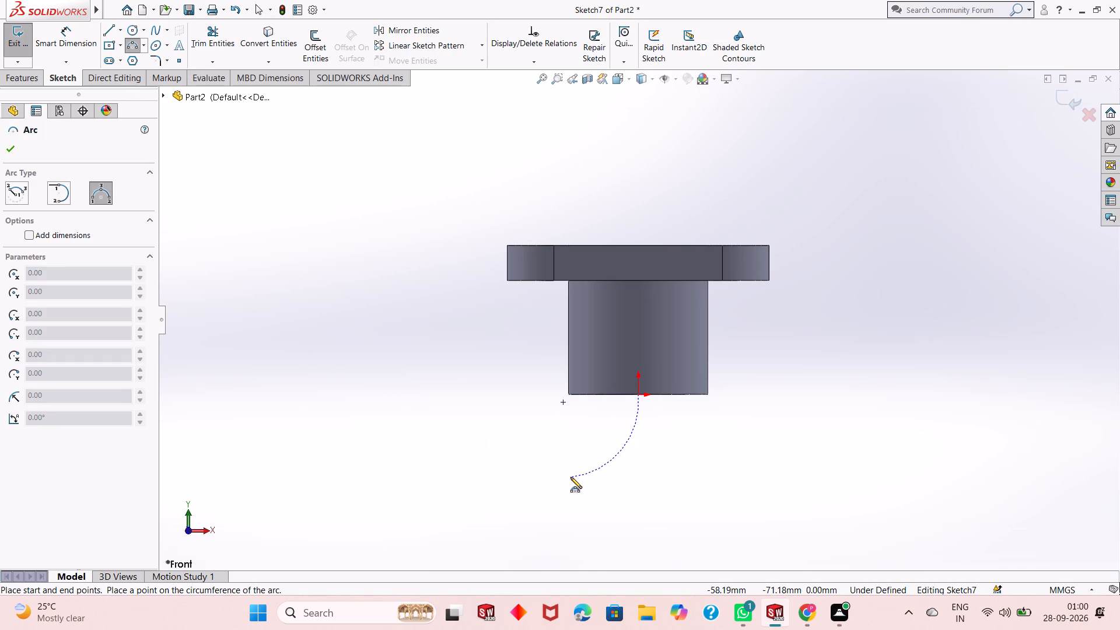
{"action": "left_click", "coordinate": [522, 459]}
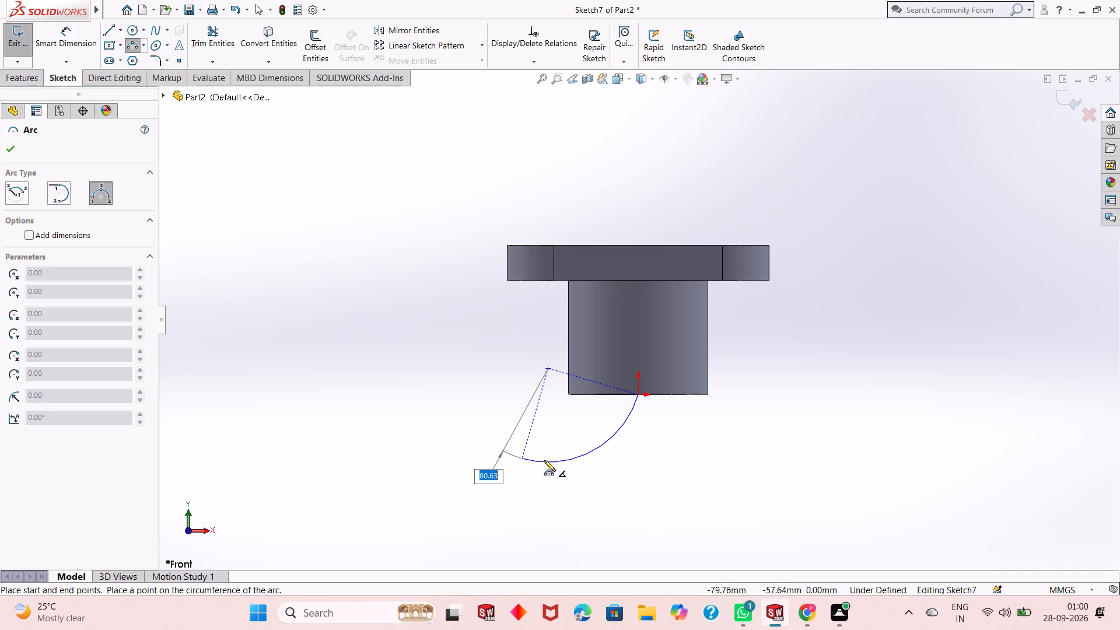
{"action": "left_click", "coordinate": [549, 470]}
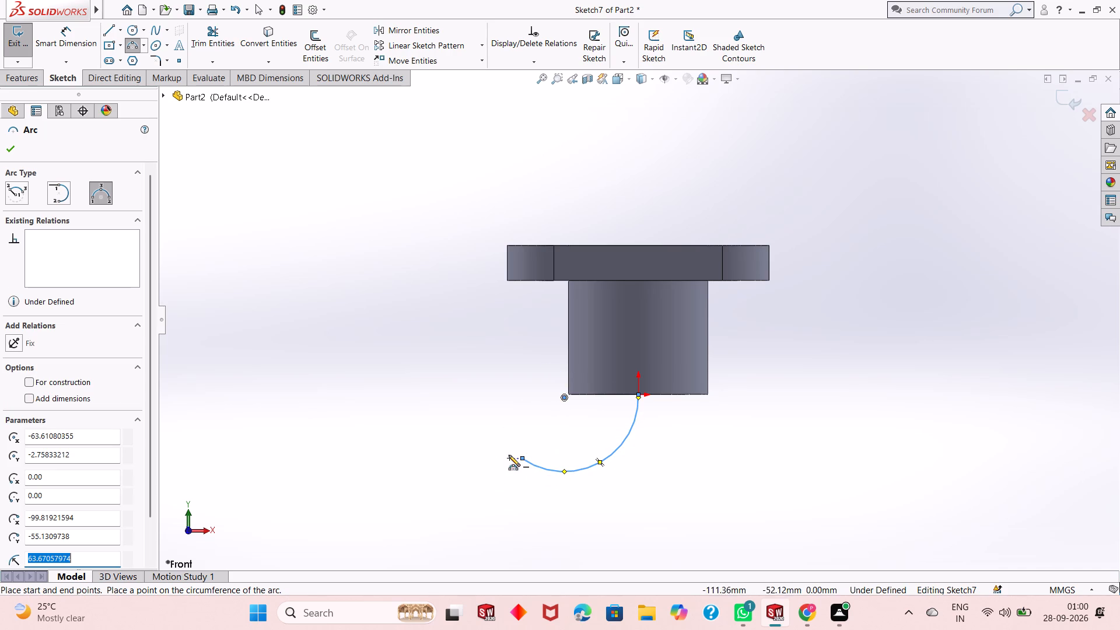
{"action": "left_click", "coordinate": [521, 459]}
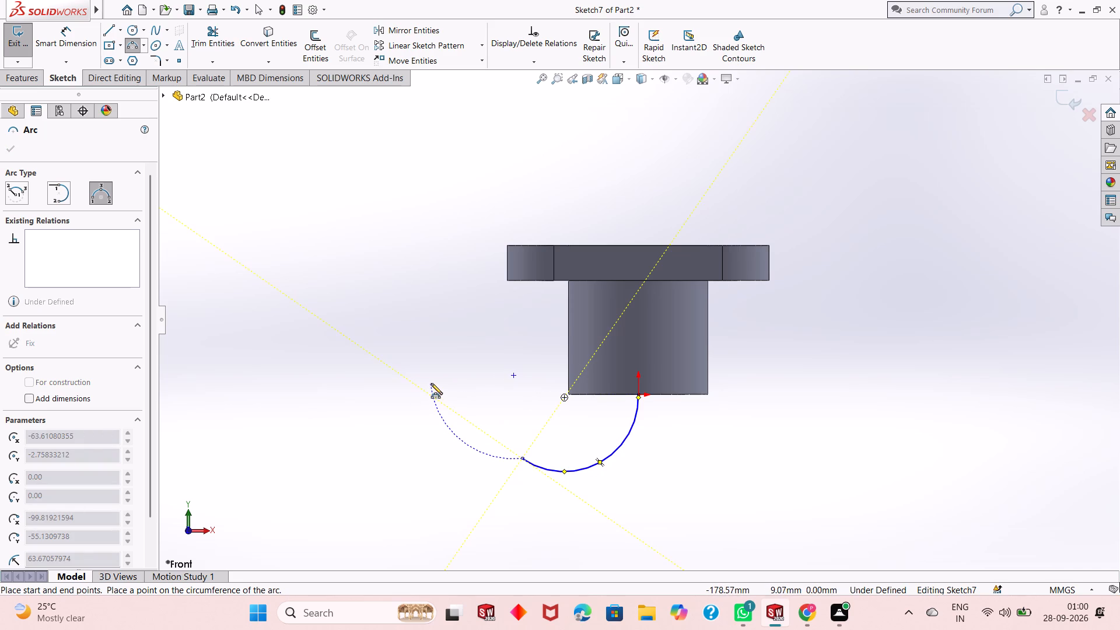
{"action": "left_click", "coordinate": [431, 383]}
{"action": "left_click", "coordinate": [453, 386]}
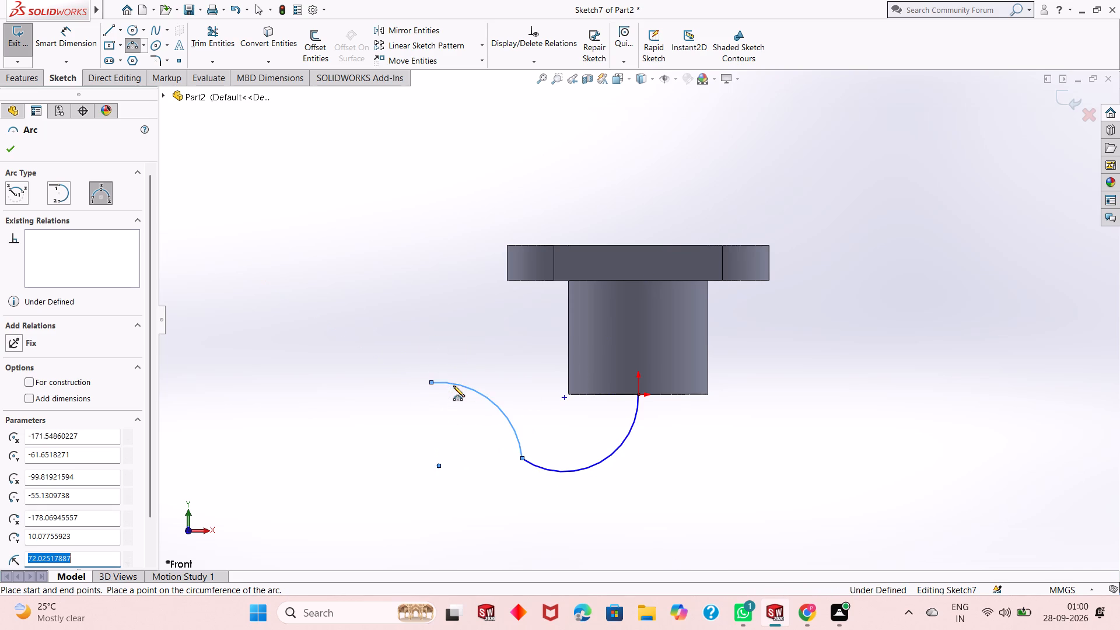
{"action": "left_click", "coordinate": [13, 149]}
Draw a horizontal line outward from the second arc's free end, finishing about 252 mm horizontally from the origin.
{"action": "left_click", "coordinate": [108, 29]}
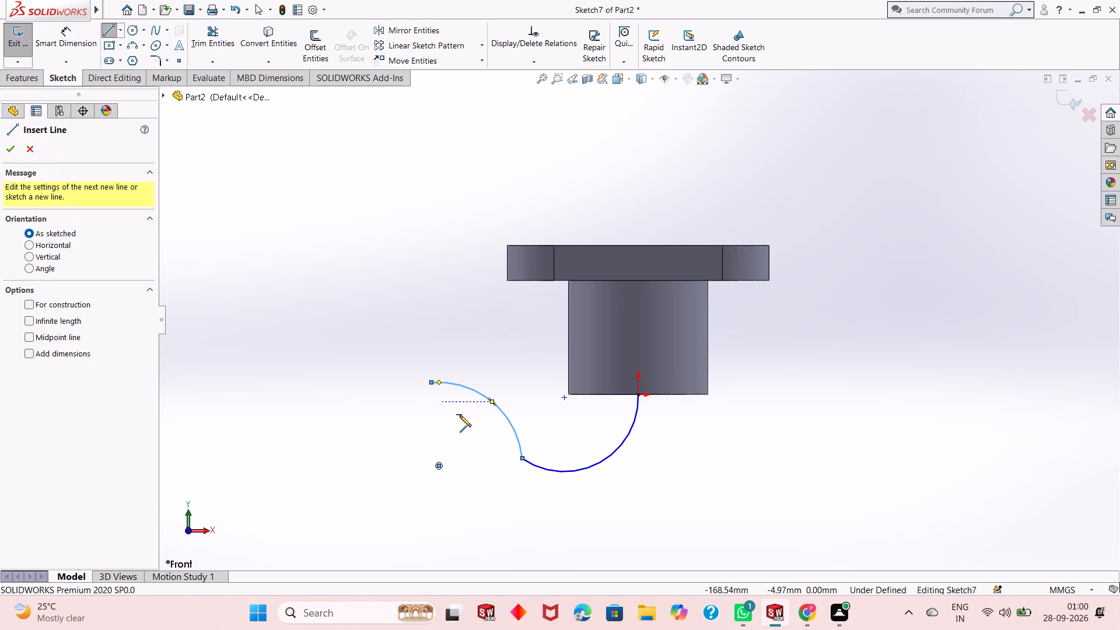
{"action": "left_click", "coordinate": [430, 383]}
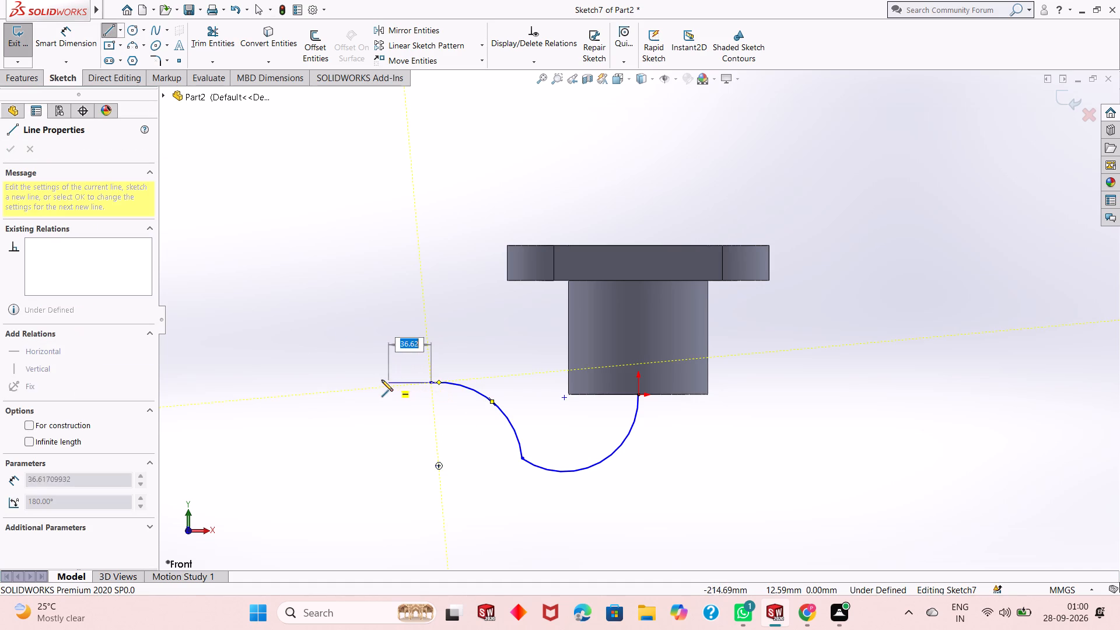
{"action": "left_click", "coordinate": [345, 380]}
{"action": "key", "text": "Escape"}
{"action": "key", "text": "Escape"}
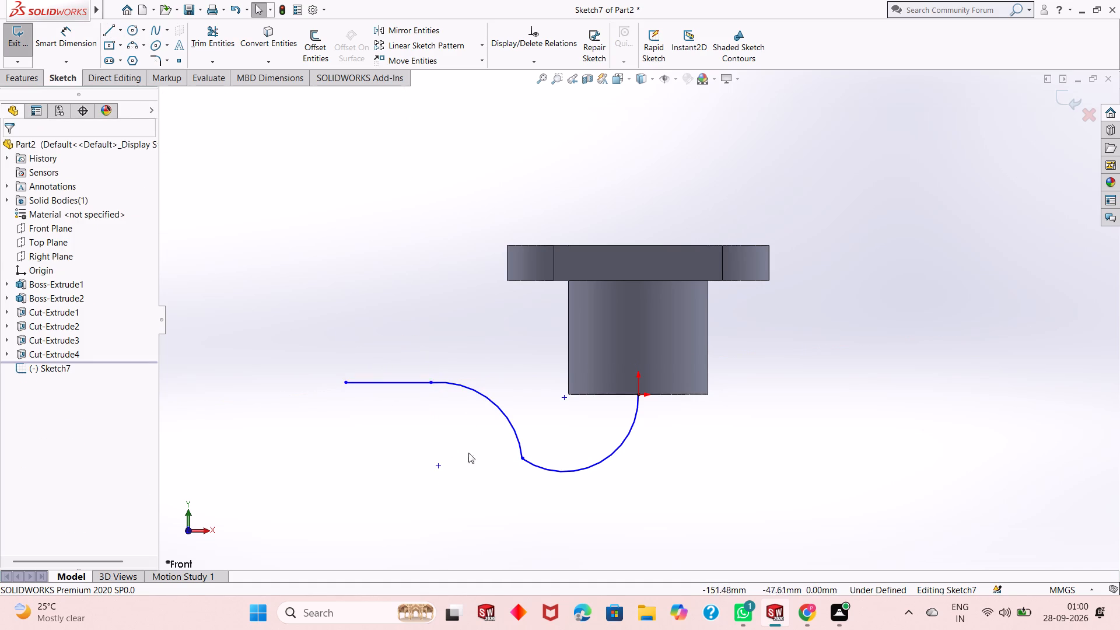
{"action": "scroll", "coordinate": [484, 456], "scroll_direction": "up", "scroll_amount": 2}
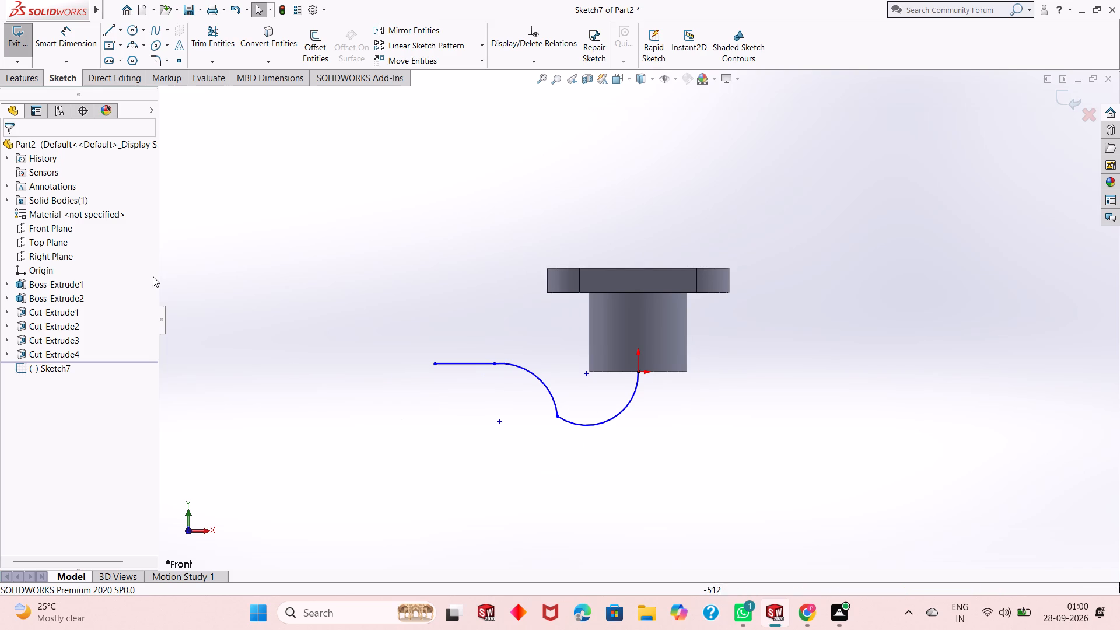
Dimension the horizontal distance from the line's outer end to the origin as 240 mm.
{"action": "left_click", "coordinate": [60, 36]}
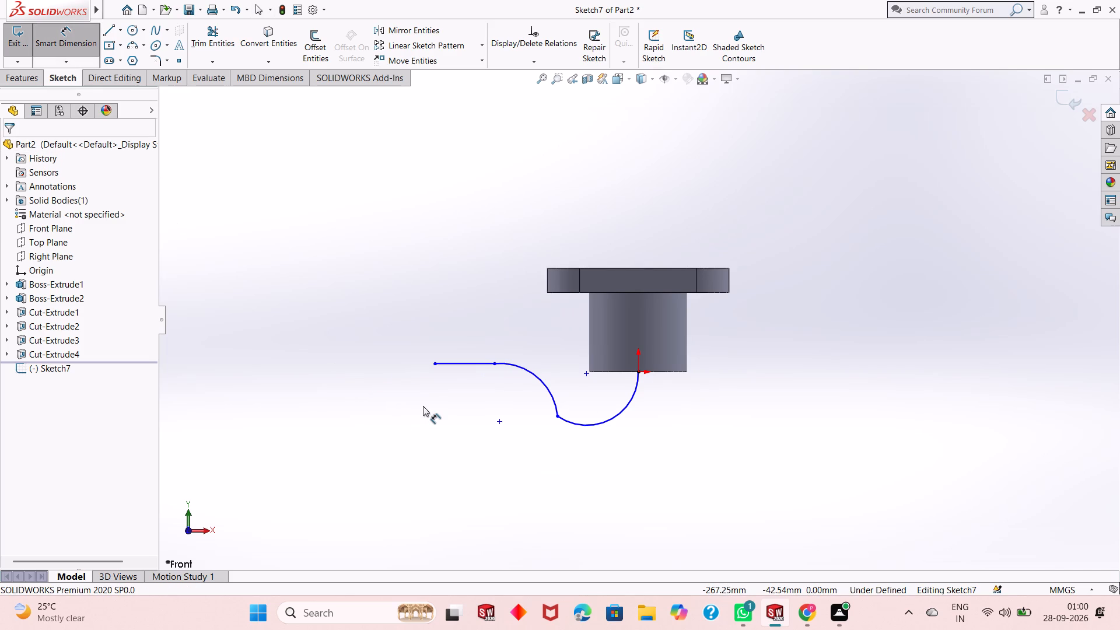
{"action": "left_click", "coordinate": [435, 365]}
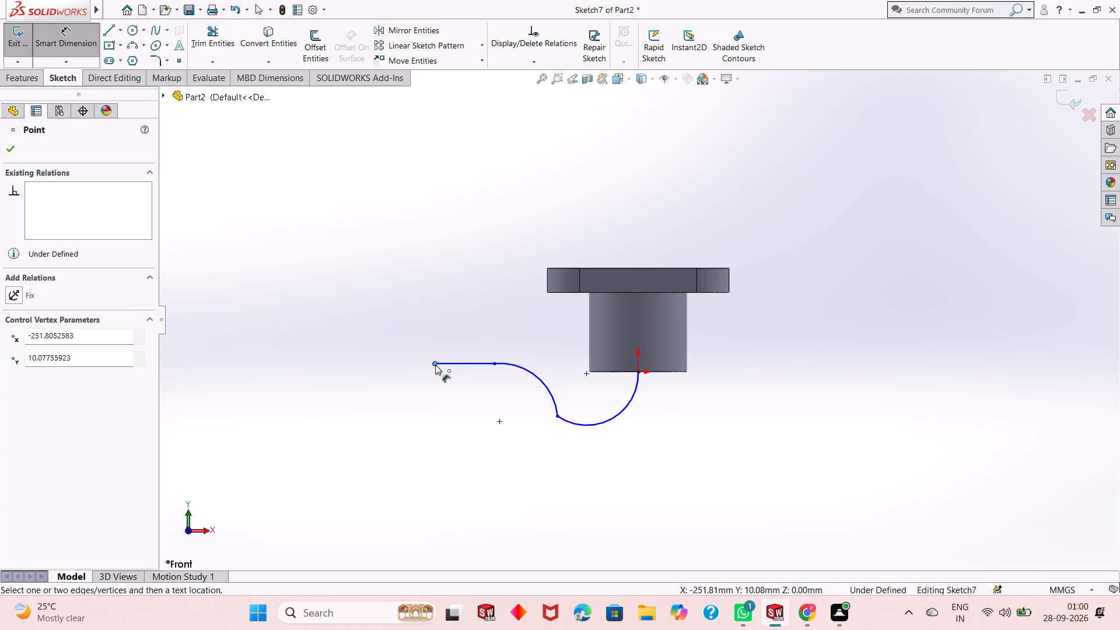
{"action": "left_click", "coordinate": [637, 373]}
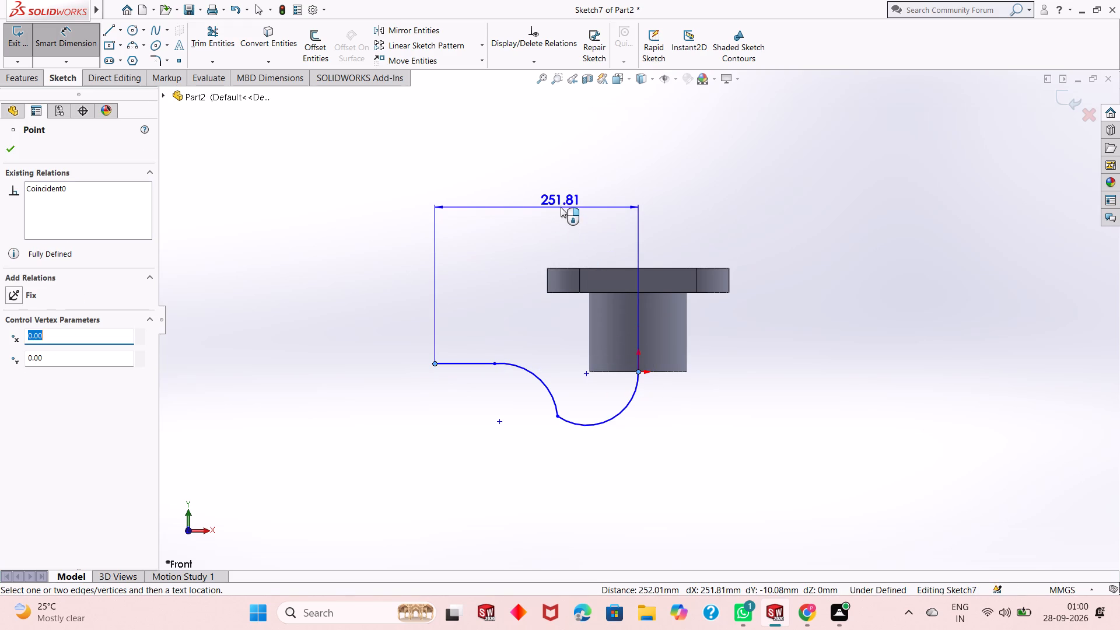
{"action": "left_click", "coordinate": [559, 206]}
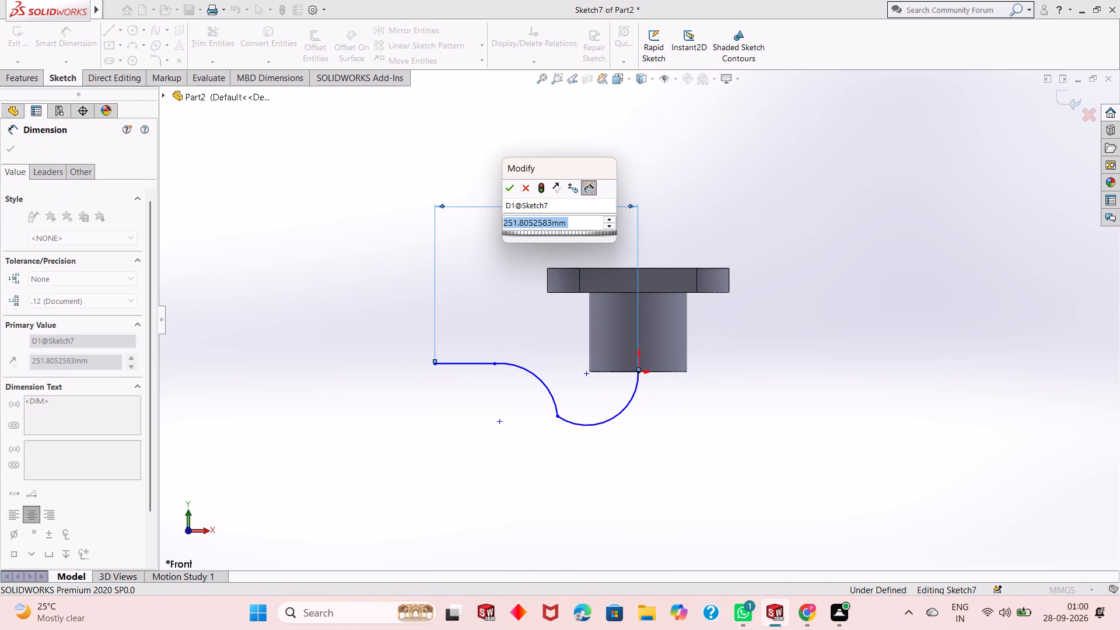
{"action": "scroll", "coordinate": [551, 334], "scroll_direction": "down", "scroll_amount": 2}
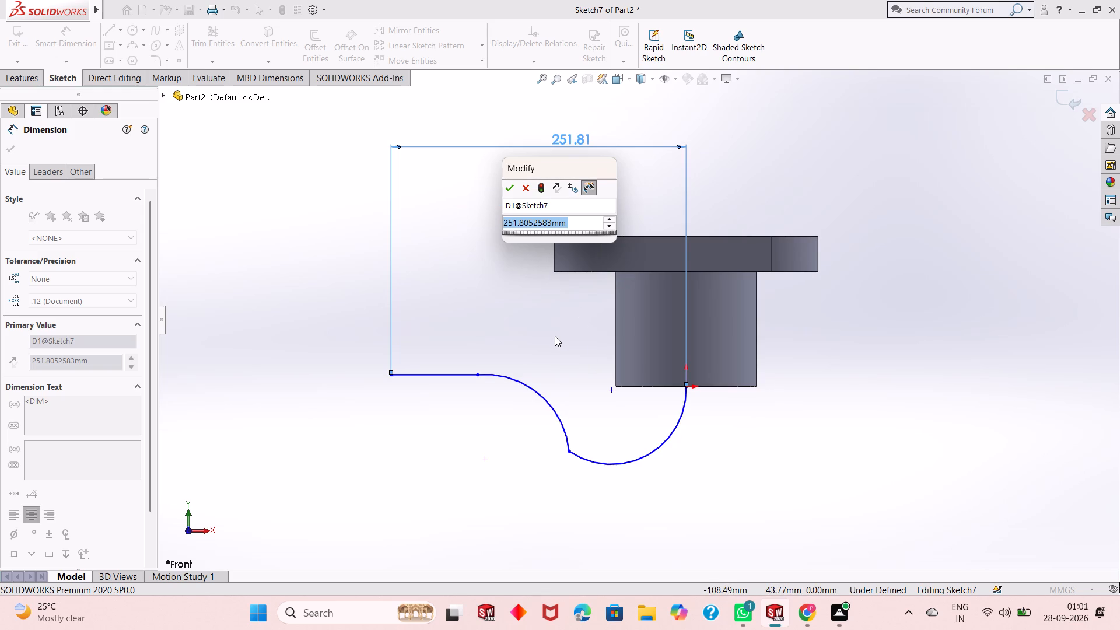
{"action": "type", "text": "240"}
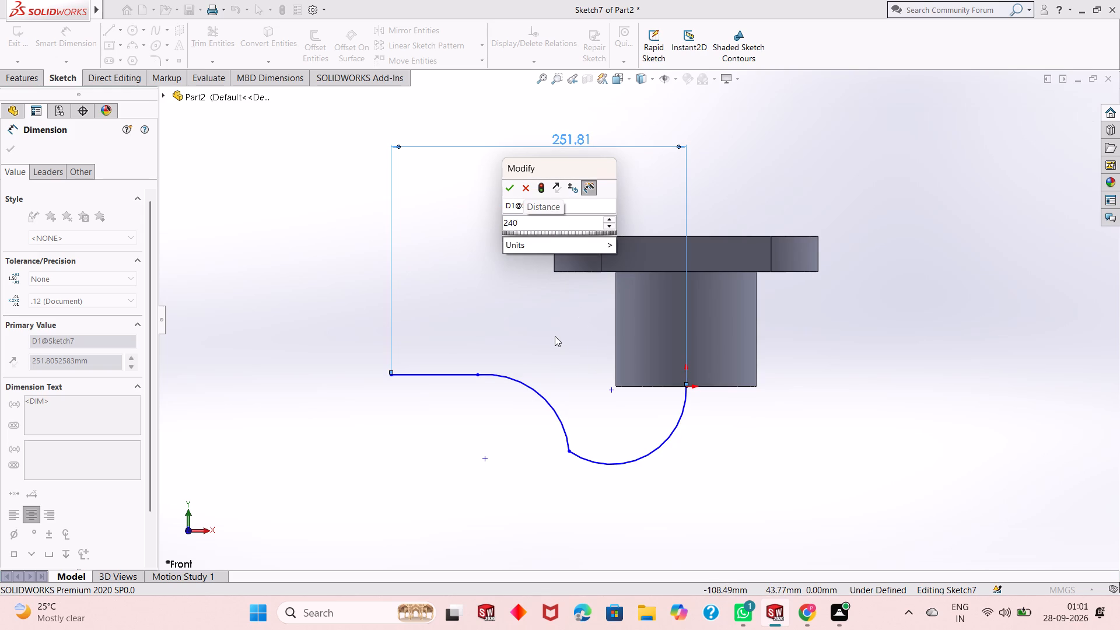
{"action": "key", "text": "Return"}
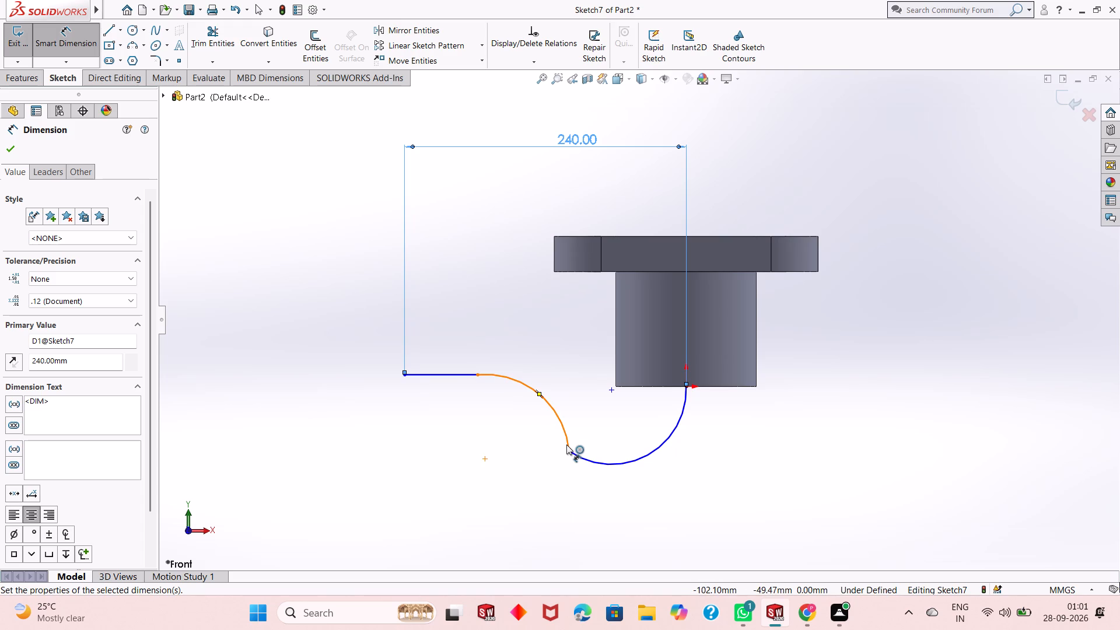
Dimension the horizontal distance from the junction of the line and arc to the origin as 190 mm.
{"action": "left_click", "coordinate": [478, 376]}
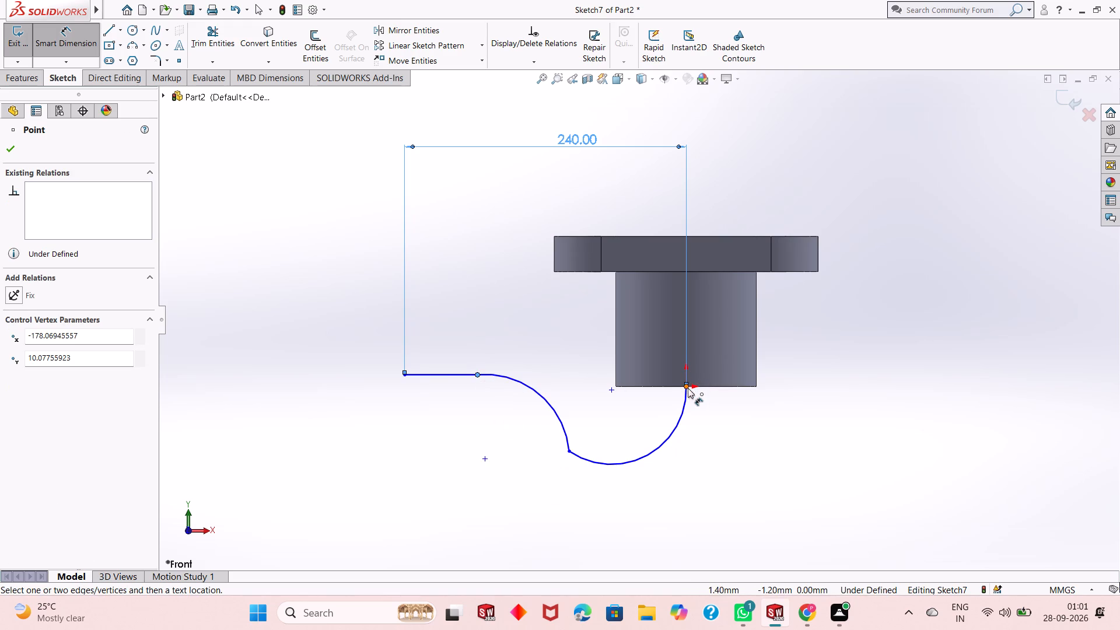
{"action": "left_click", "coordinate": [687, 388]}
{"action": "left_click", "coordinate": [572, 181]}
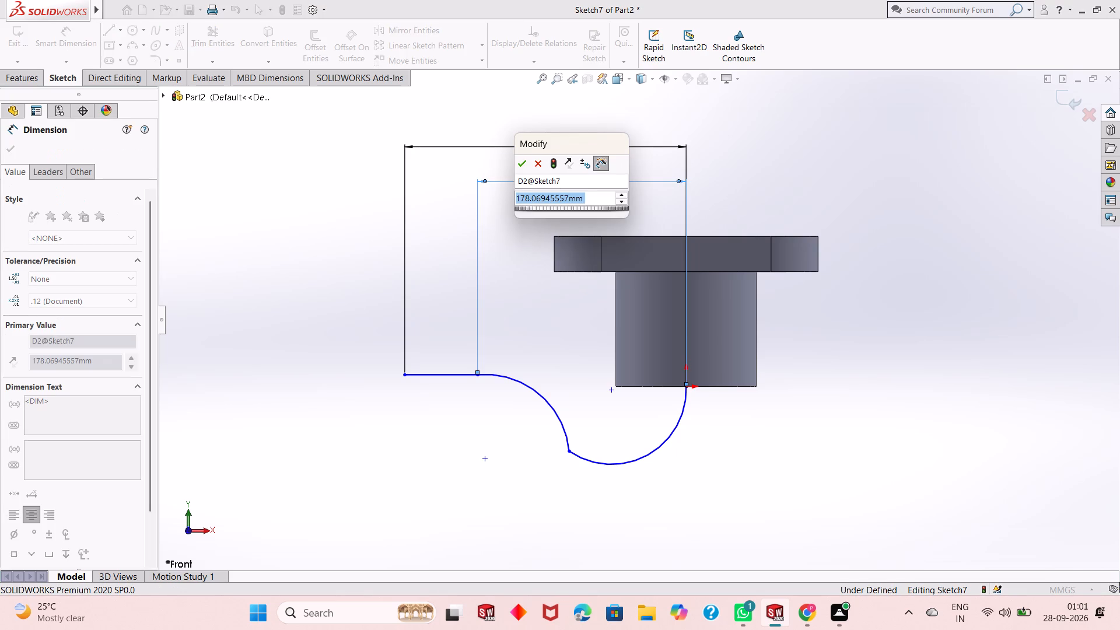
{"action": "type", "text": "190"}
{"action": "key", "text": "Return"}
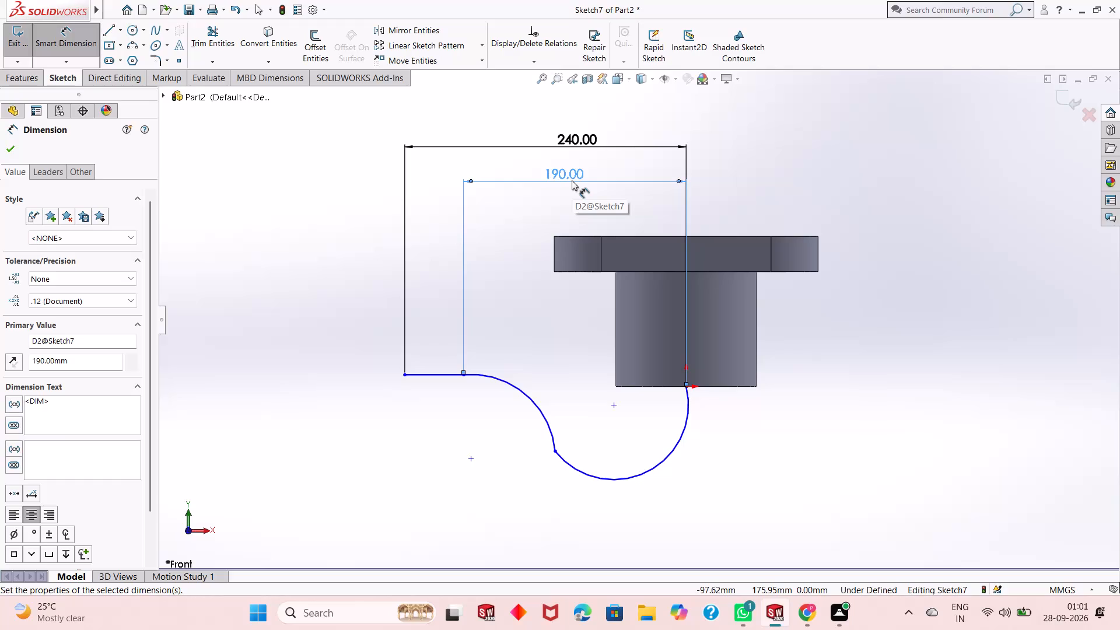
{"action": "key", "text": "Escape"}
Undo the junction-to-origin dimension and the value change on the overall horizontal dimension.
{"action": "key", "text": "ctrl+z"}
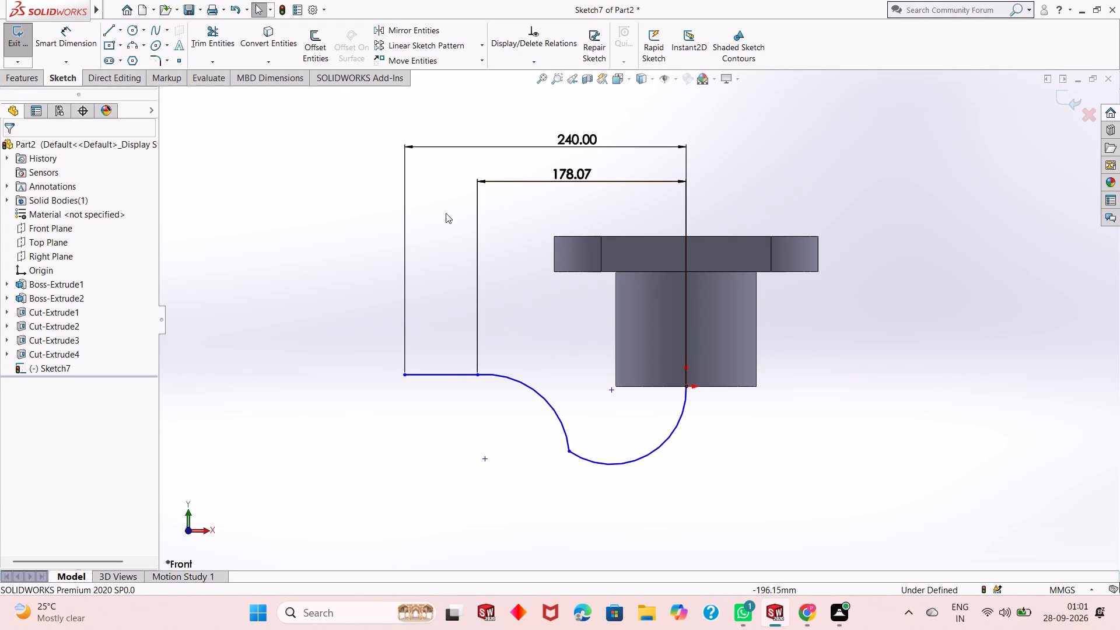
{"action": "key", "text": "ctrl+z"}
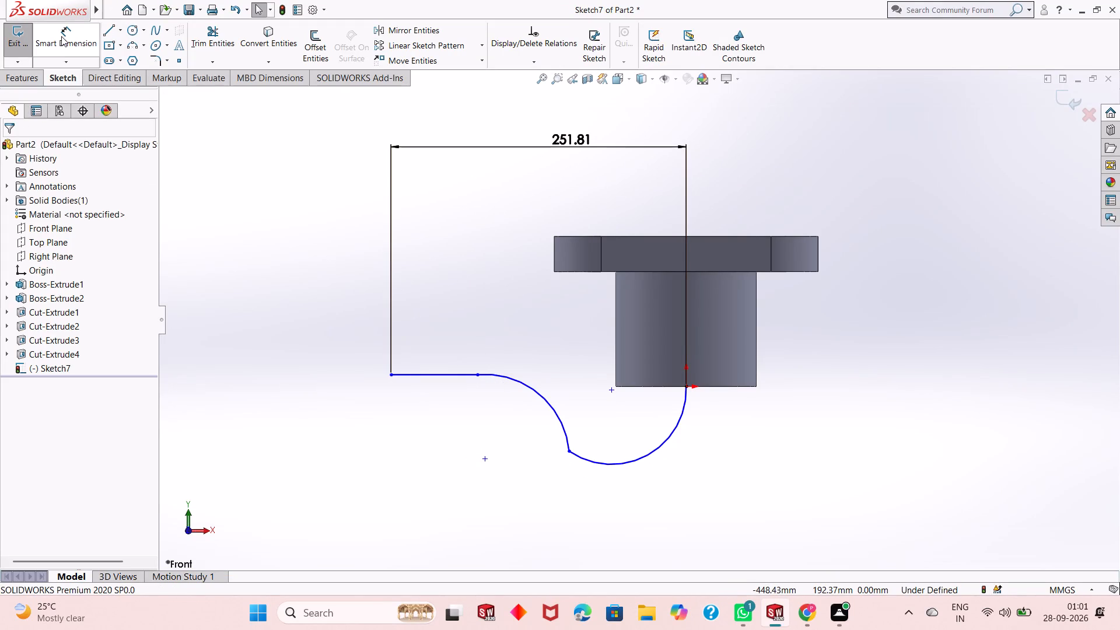
Set the overall horizontal dimension from the line's outer end to the origin to 240 mm.
{"action": "double_click", "coordinate": [569, 146]}
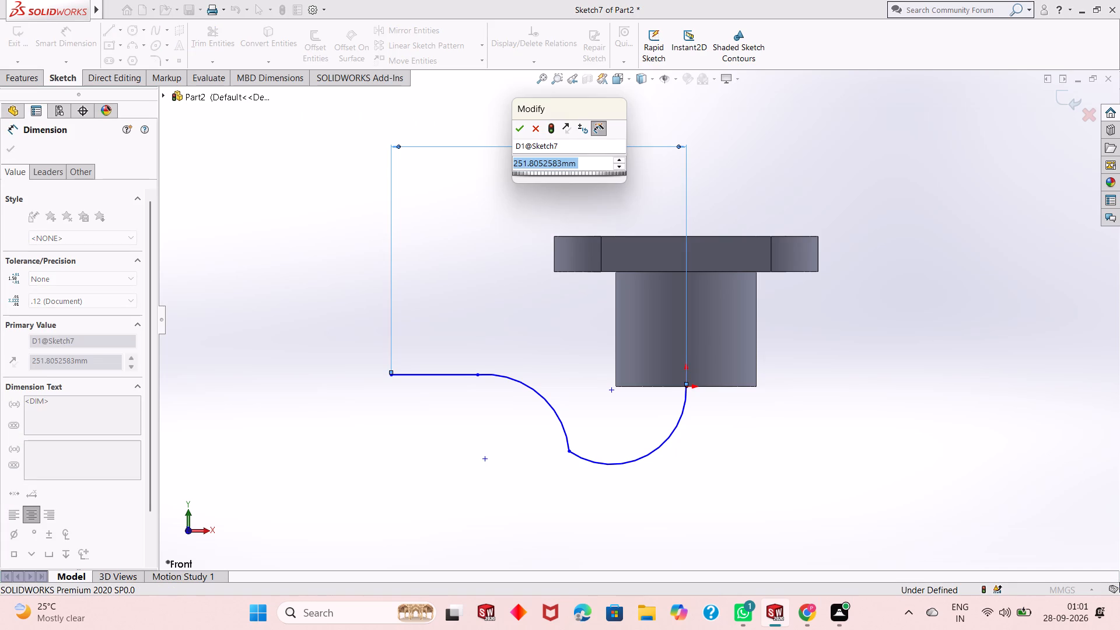
{"action": "type", "text": "240"}
{"action": "key", "text": "Return"}
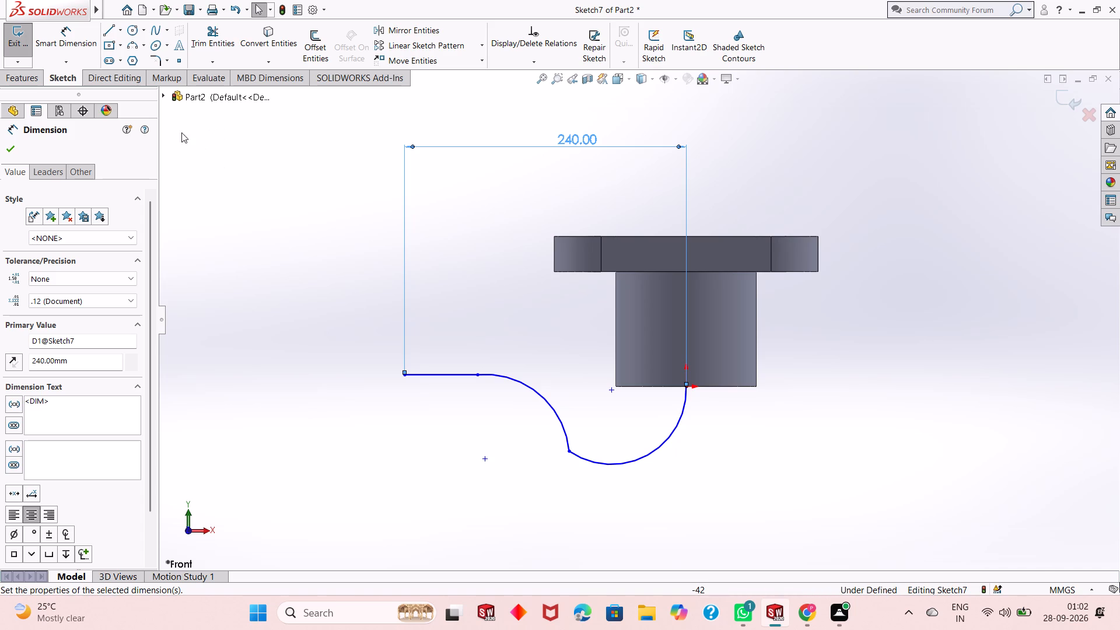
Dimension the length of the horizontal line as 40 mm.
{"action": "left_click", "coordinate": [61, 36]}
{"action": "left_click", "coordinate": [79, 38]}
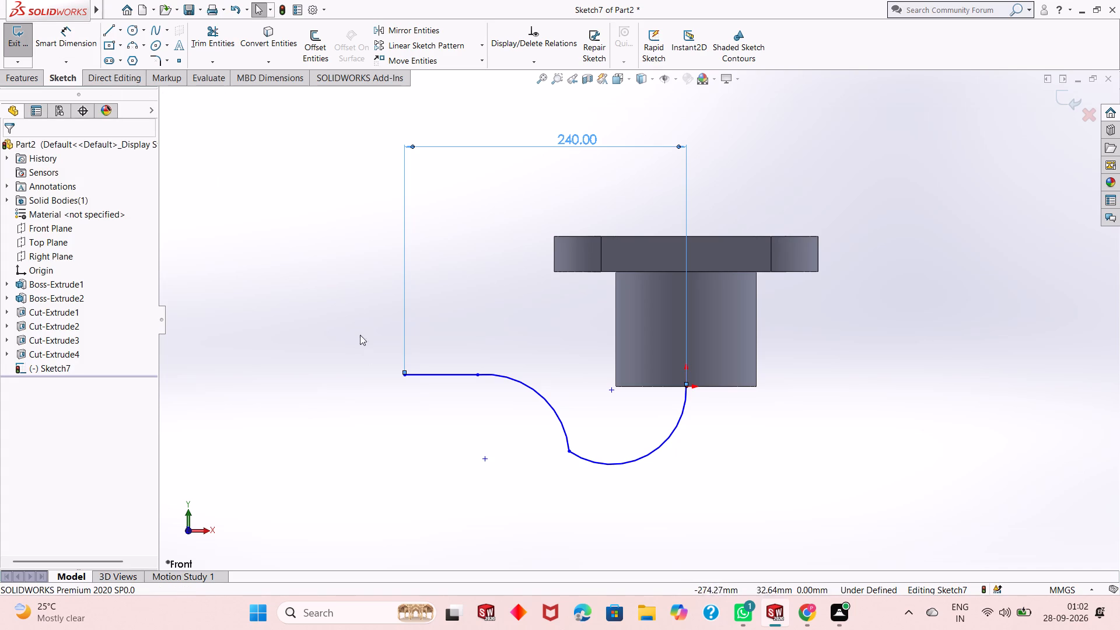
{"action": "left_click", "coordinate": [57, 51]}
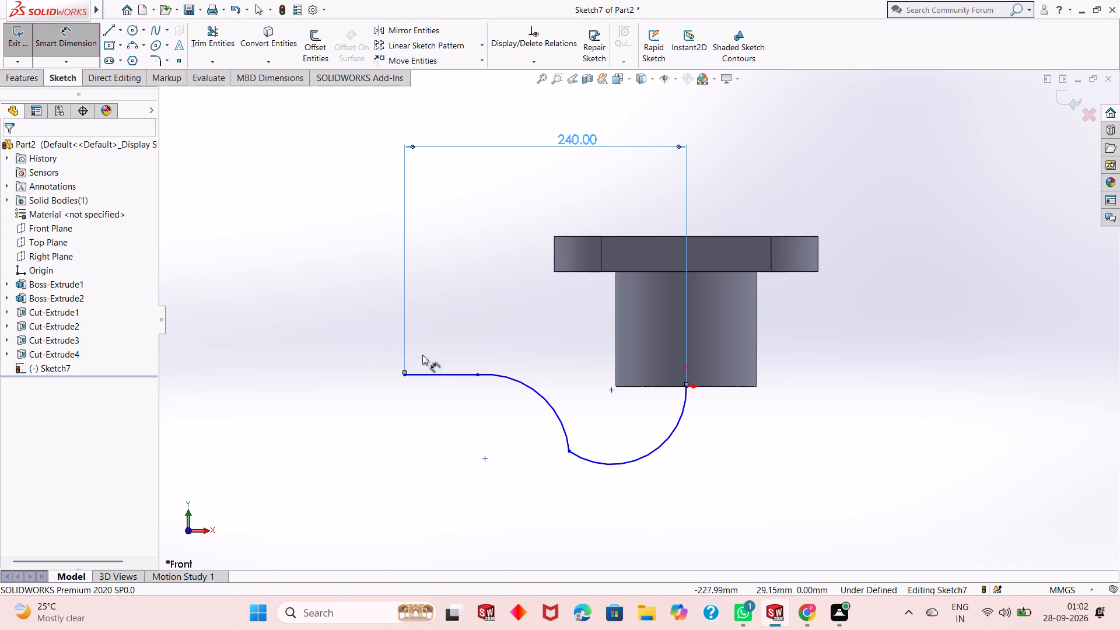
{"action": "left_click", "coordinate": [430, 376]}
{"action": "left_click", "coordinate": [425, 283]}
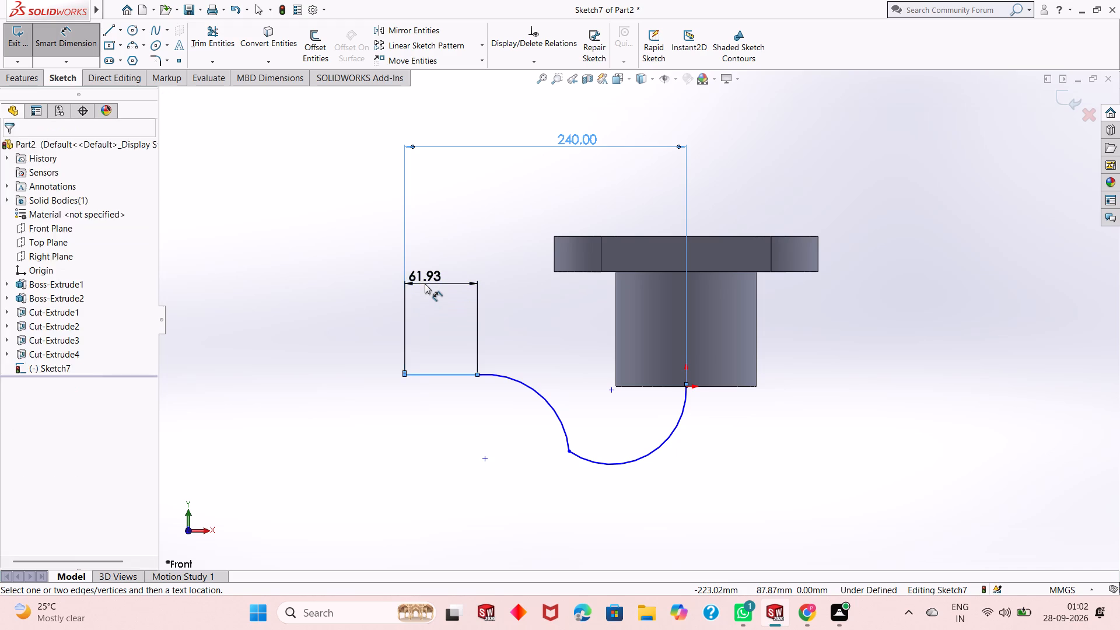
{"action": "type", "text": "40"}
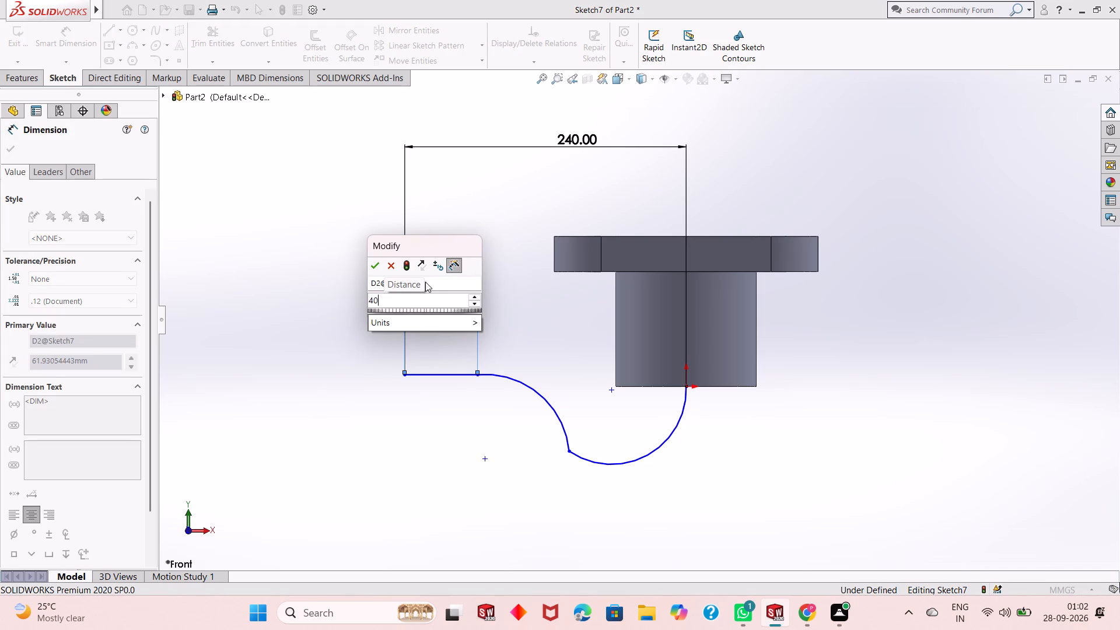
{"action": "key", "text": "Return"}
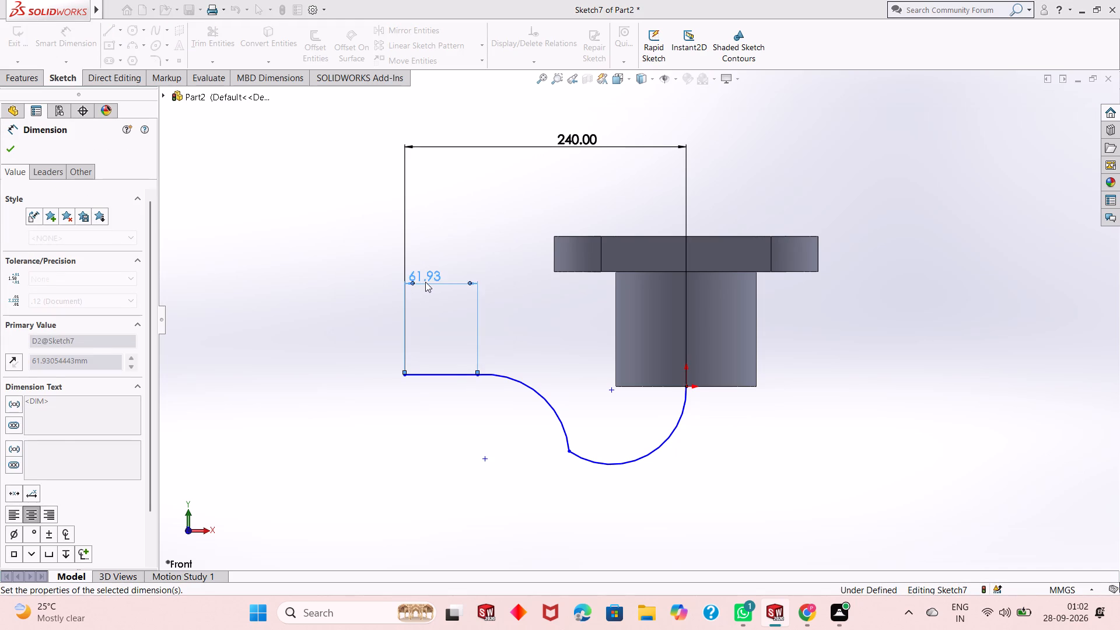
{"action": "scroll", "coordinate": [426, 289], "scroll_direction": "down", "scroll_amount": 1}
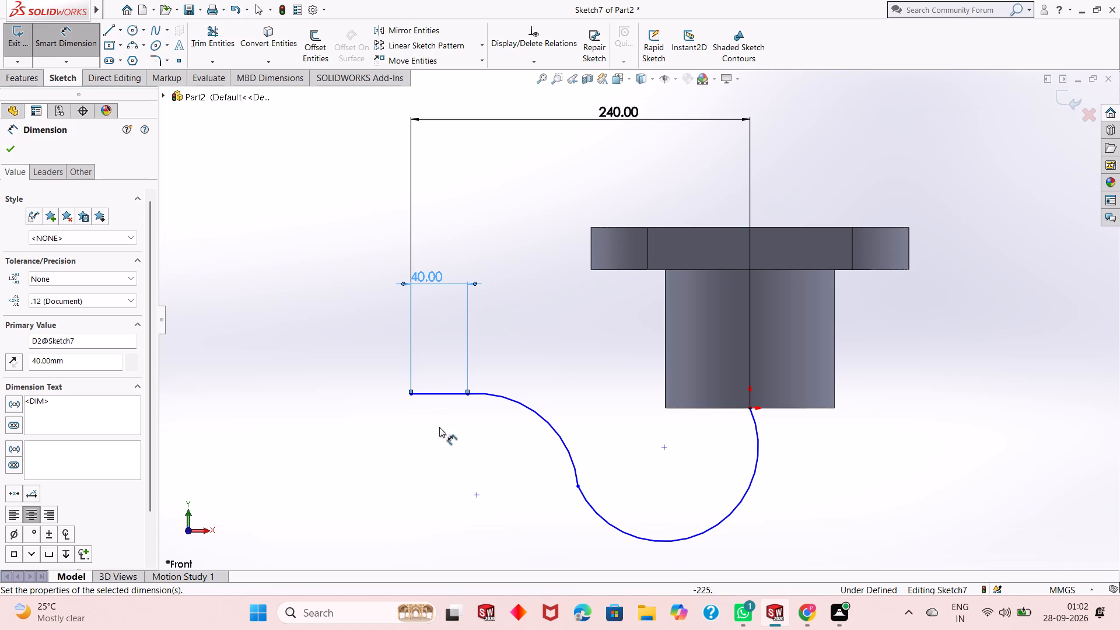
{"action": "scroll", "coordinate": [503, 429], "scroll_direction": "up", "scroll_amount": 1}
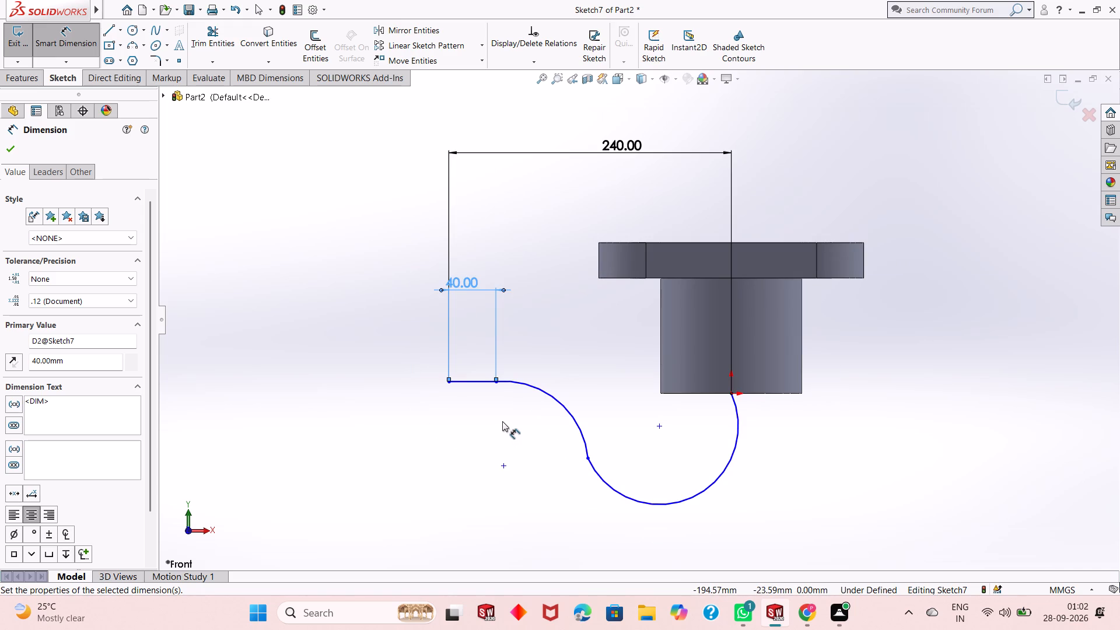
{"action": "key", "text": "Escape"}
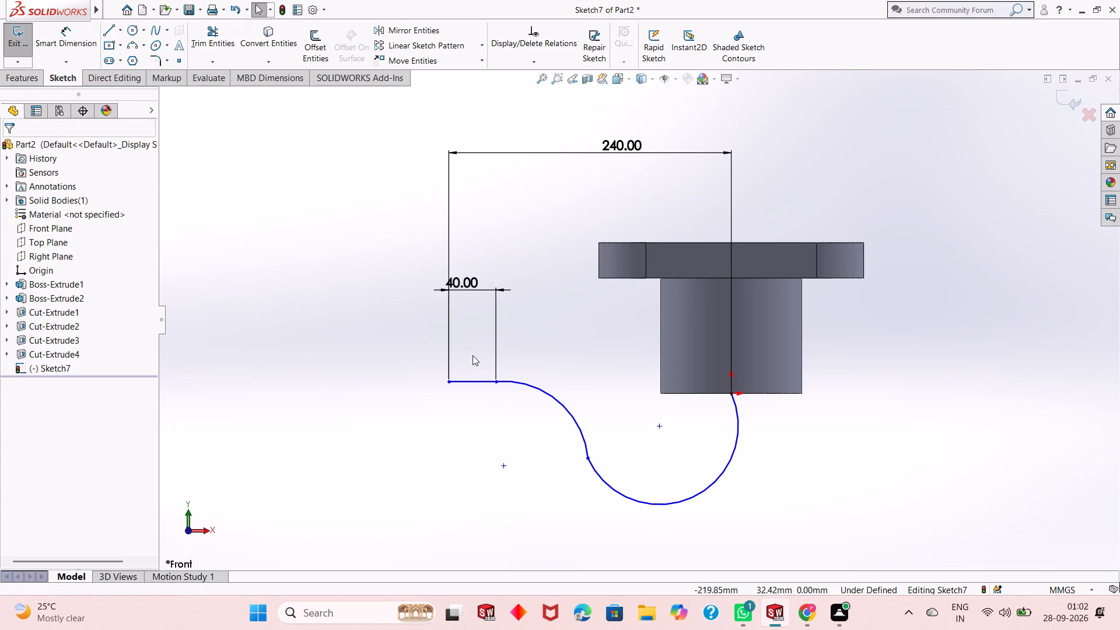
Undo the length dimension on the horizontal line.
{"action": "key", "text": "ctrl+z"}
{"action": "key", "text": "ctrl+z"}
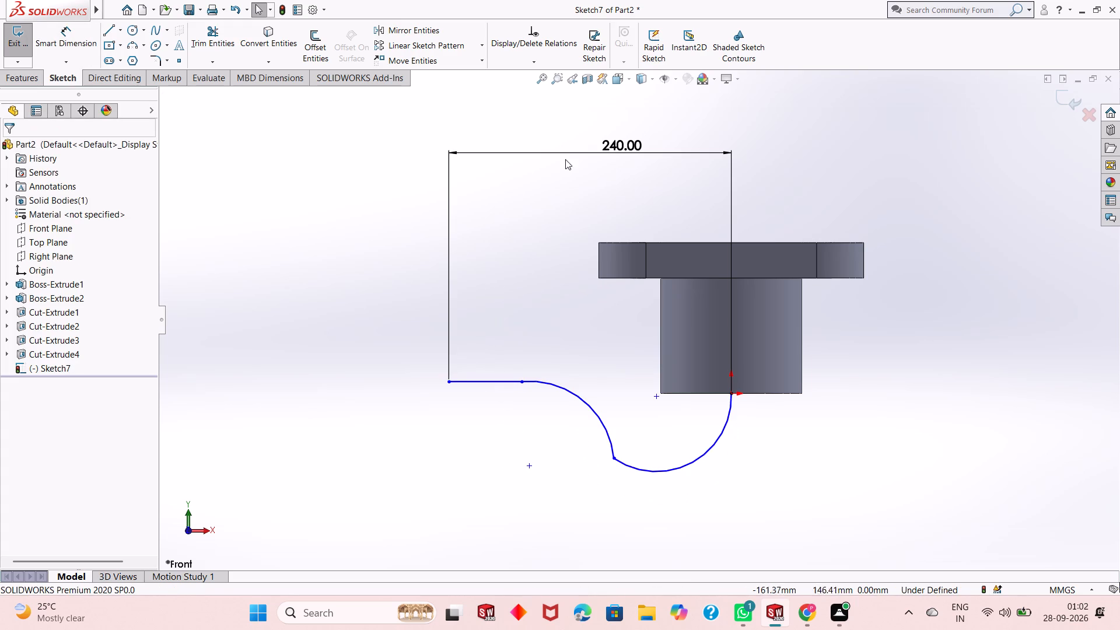
Dimension the horizontal distance from the junction of the line and arc to the origin as 190 mm.
{"action": "left_click", "coordinate": [78, 48]}
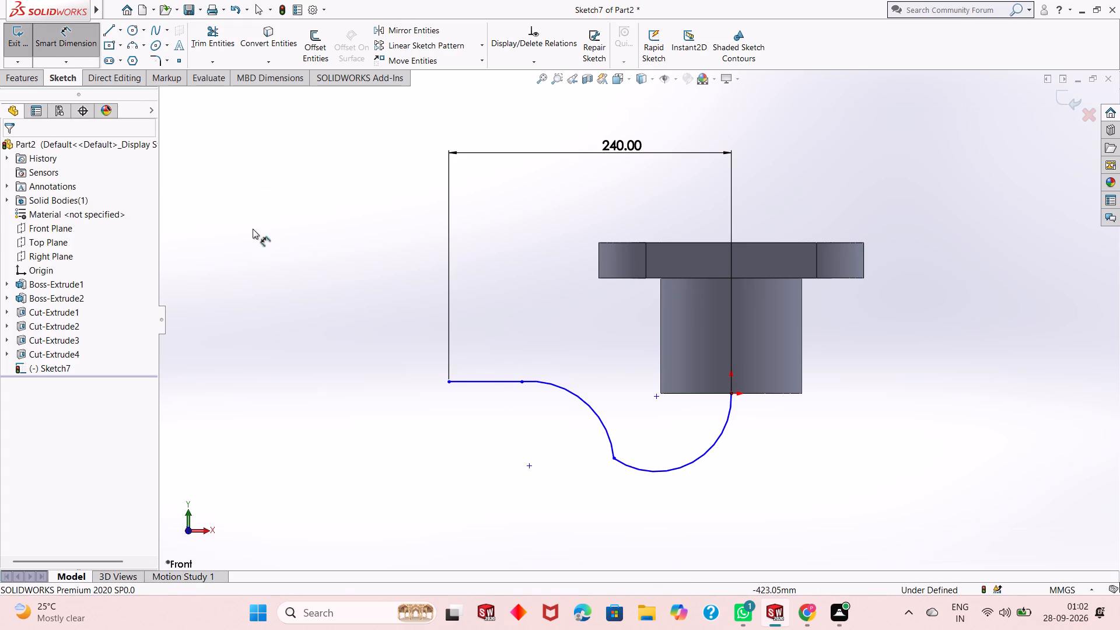
{"action": "left_click", "coordinate": [522, 384]}
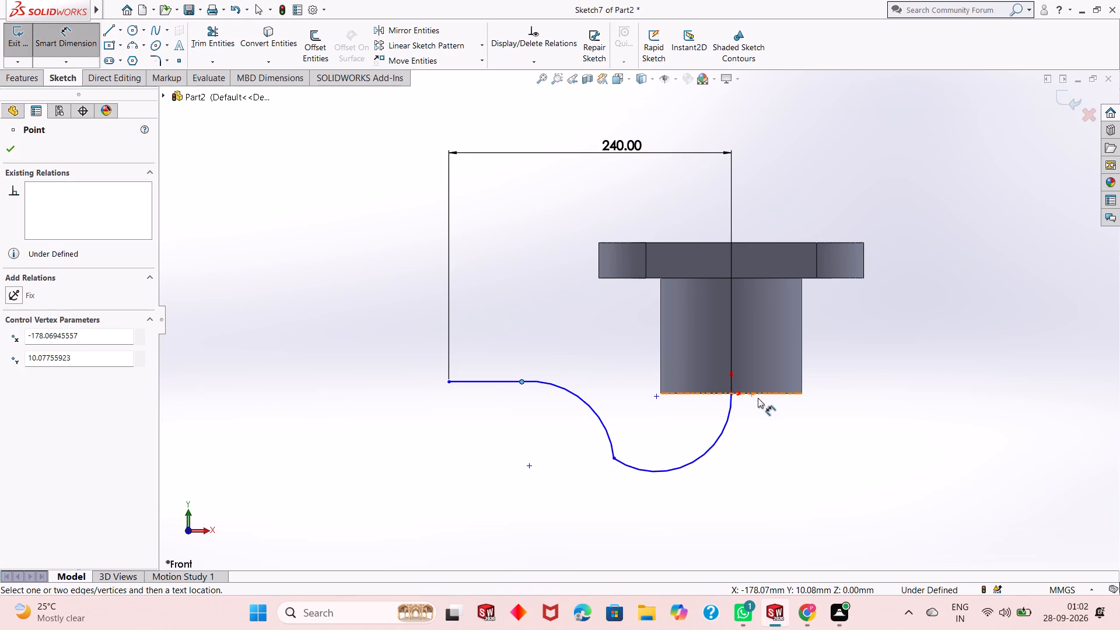
{"action": "left_click", "coordinate": [730, 395]}
{"action": "left_click", "coordinate": [639, 213]}
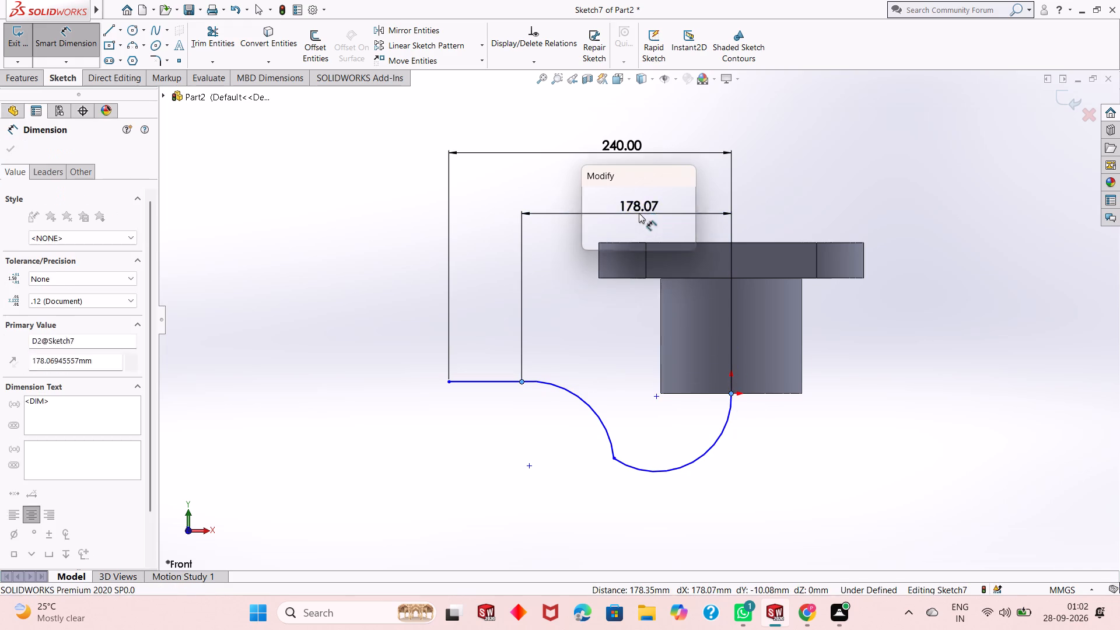
{"action": "type", "text": "190"}
{"action": "key", "text": "Return"}
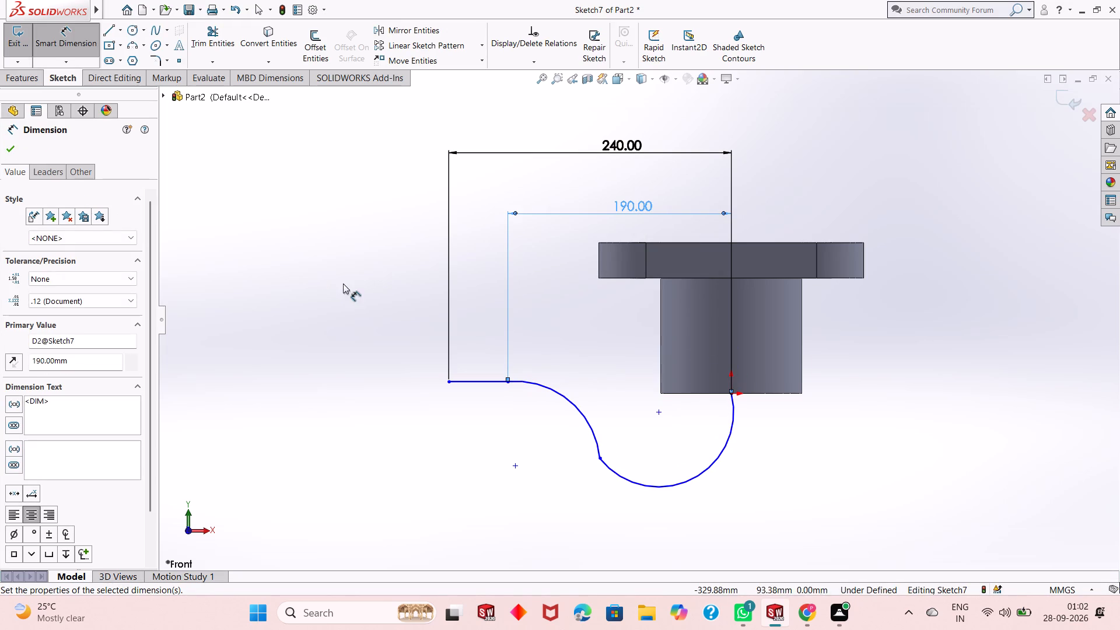
Dimension the radius of the lower arc that starts at the origin as 60 mm.
{"action": "left_click", "coordinate": [666, 485]}
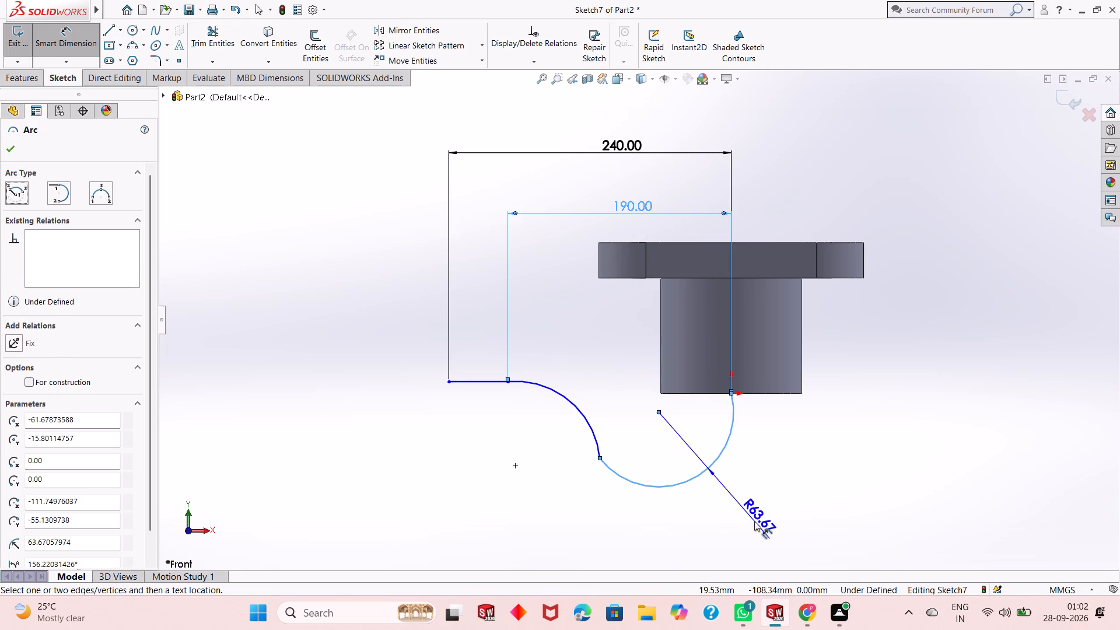
{"action": "left_click", "coordinate": [754, 521]}
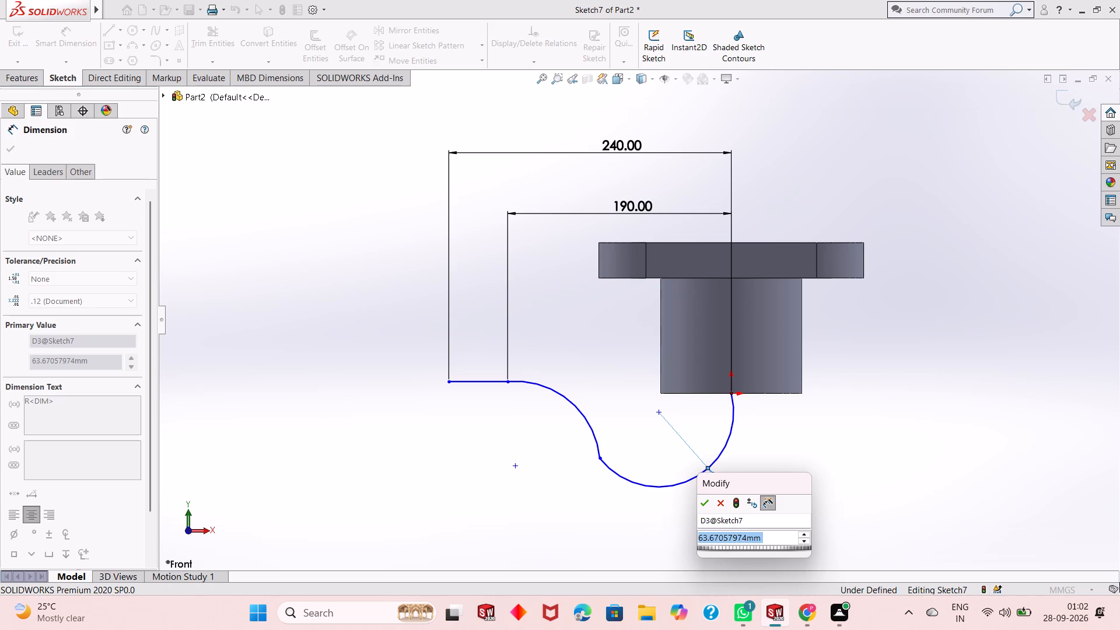
{"action": "type", "text": "60"}
{"action": "key", "text": "Return"}
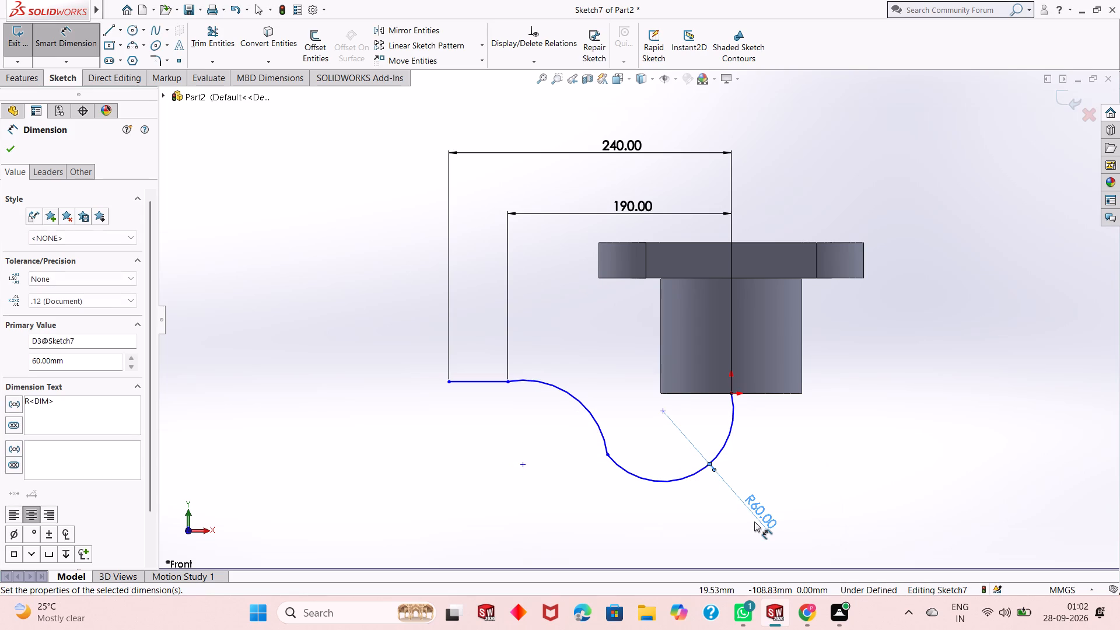
Dimension the radius of the upper arc adjoining the horizontal line as 90 mm.
{"action": "left_click", "coordinate": [592, 418]}
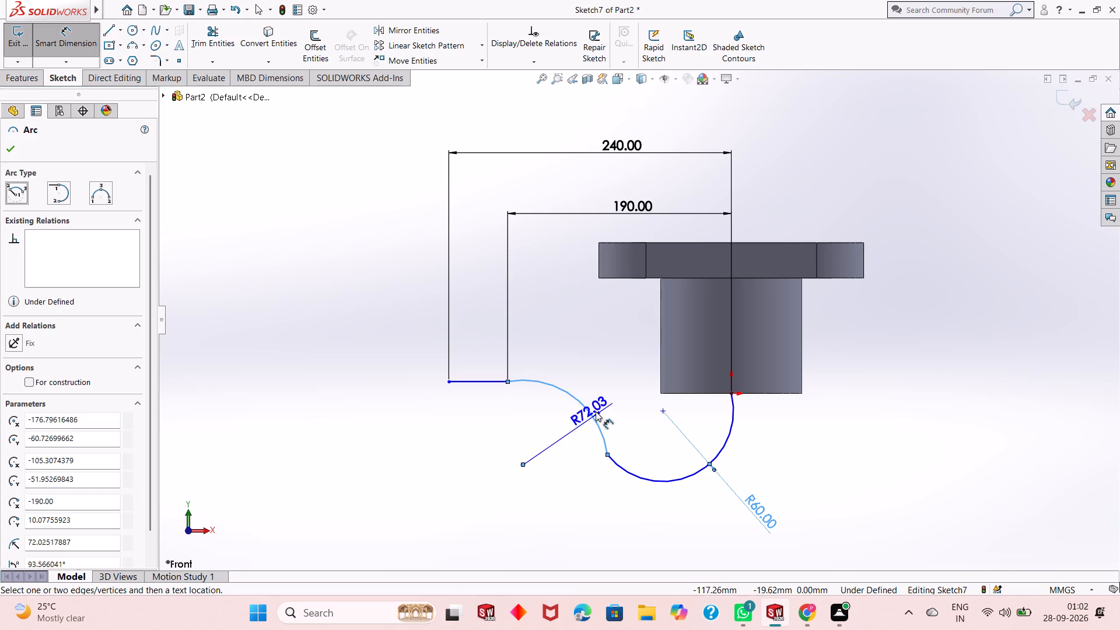
{"action": "left_click", "coordinate": [605, 353]}
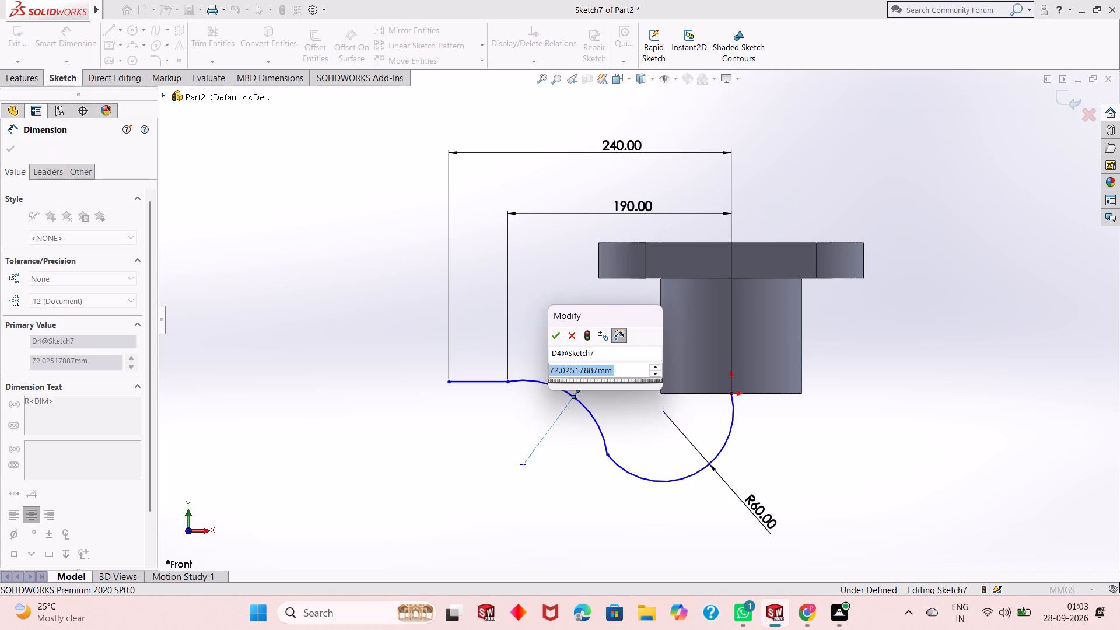
{"action": "type", "text": "90"}
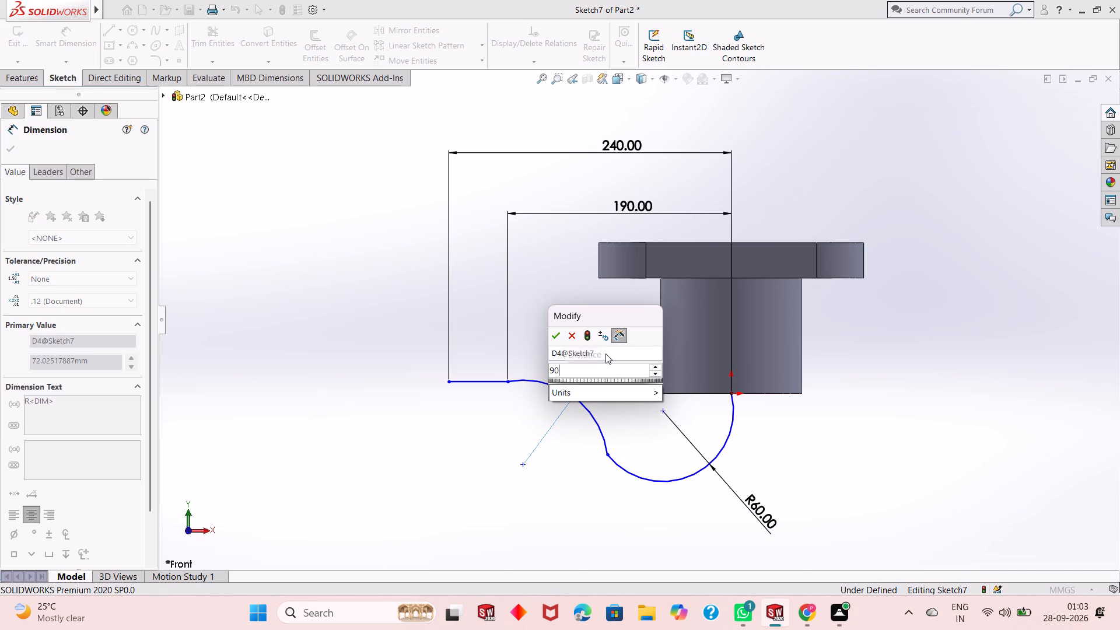
{"action": "key", "text": "Return"}
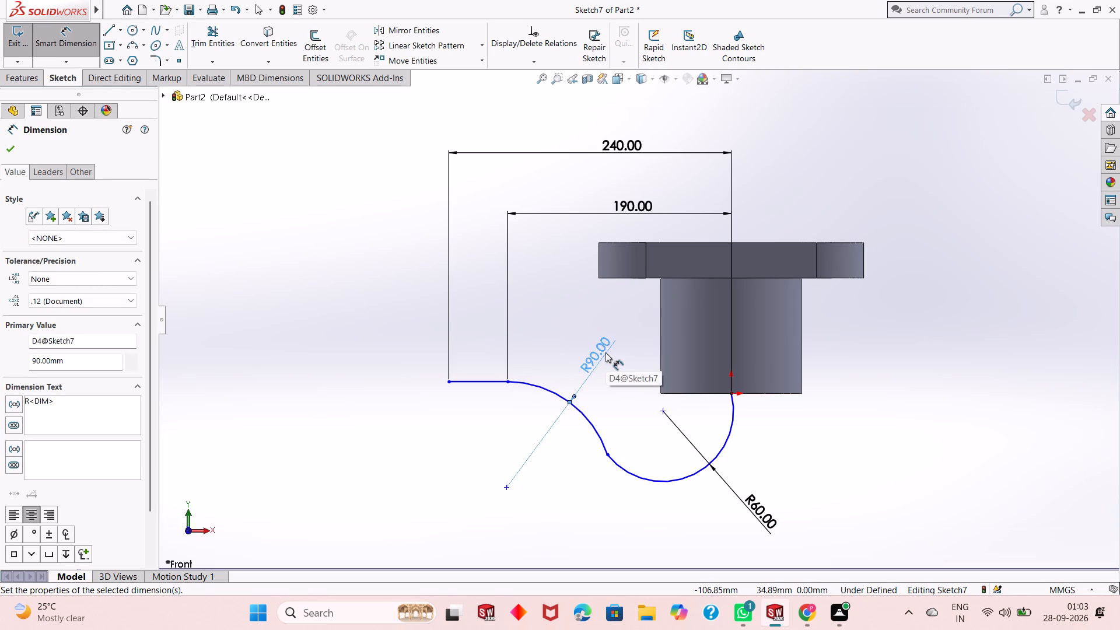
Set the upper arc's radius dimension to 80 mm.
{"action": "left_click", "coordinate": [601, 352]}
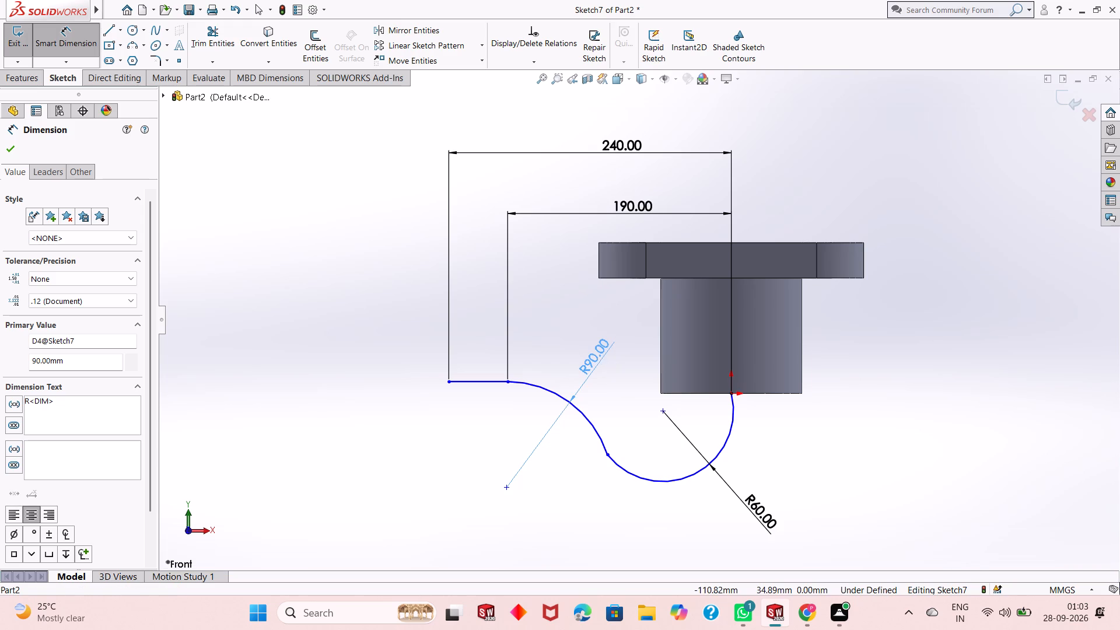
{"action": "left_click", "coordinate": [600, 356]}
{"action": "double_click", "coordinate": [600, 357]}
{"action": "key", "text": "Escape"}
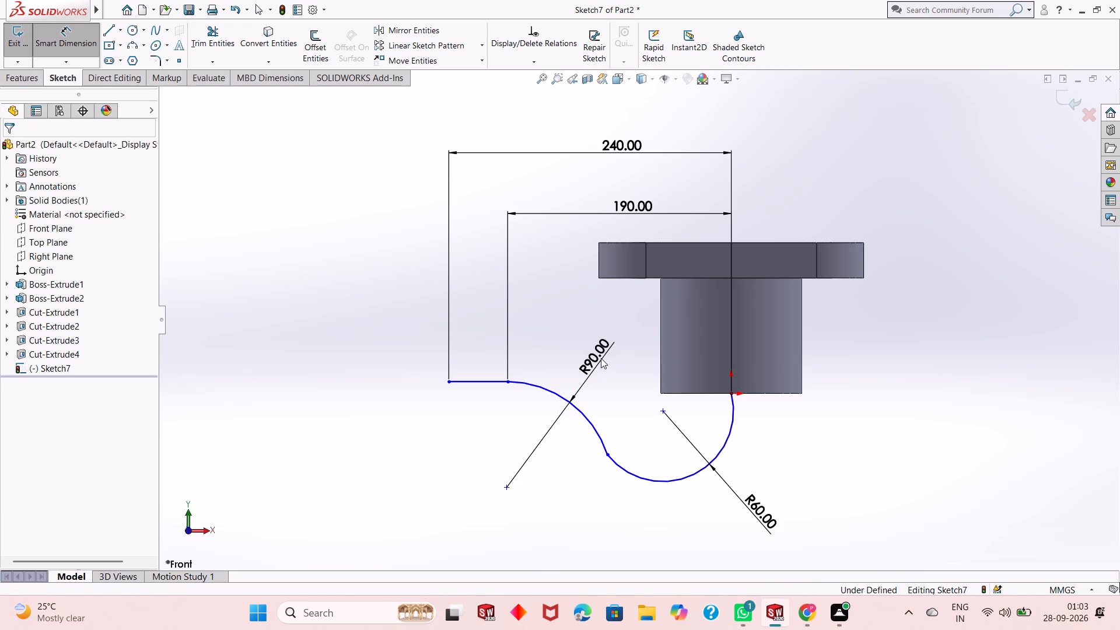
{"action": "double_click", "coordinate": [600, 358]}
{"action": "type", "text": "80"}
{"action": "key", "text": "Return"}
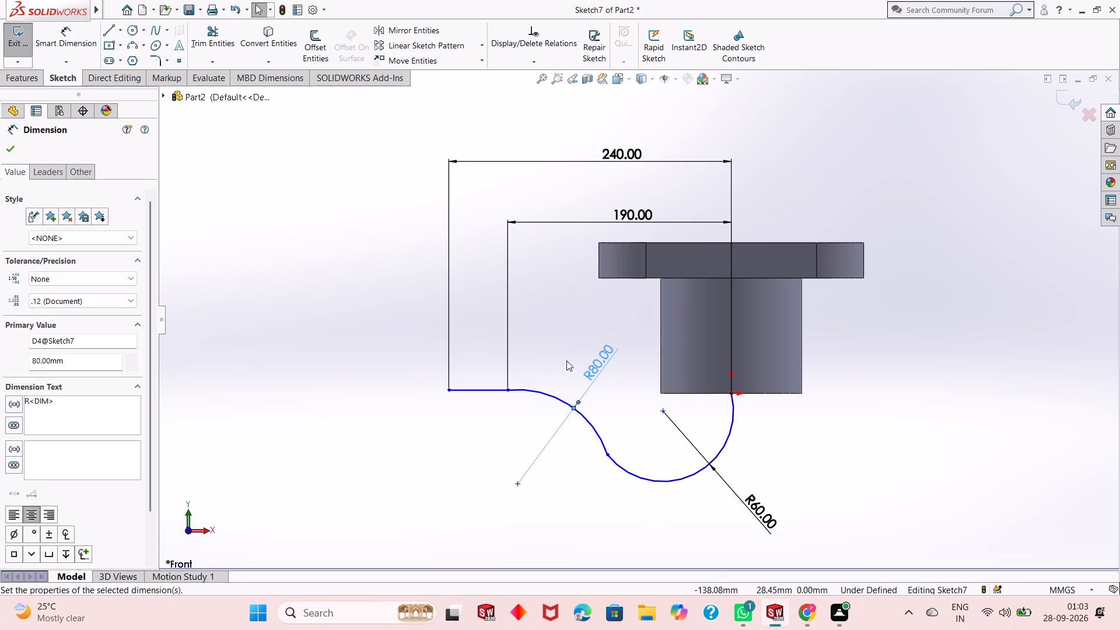
Set the upper arc's radius dimension to 90 mm.
{"action": "double_click", "coordinate": [596, 369]}
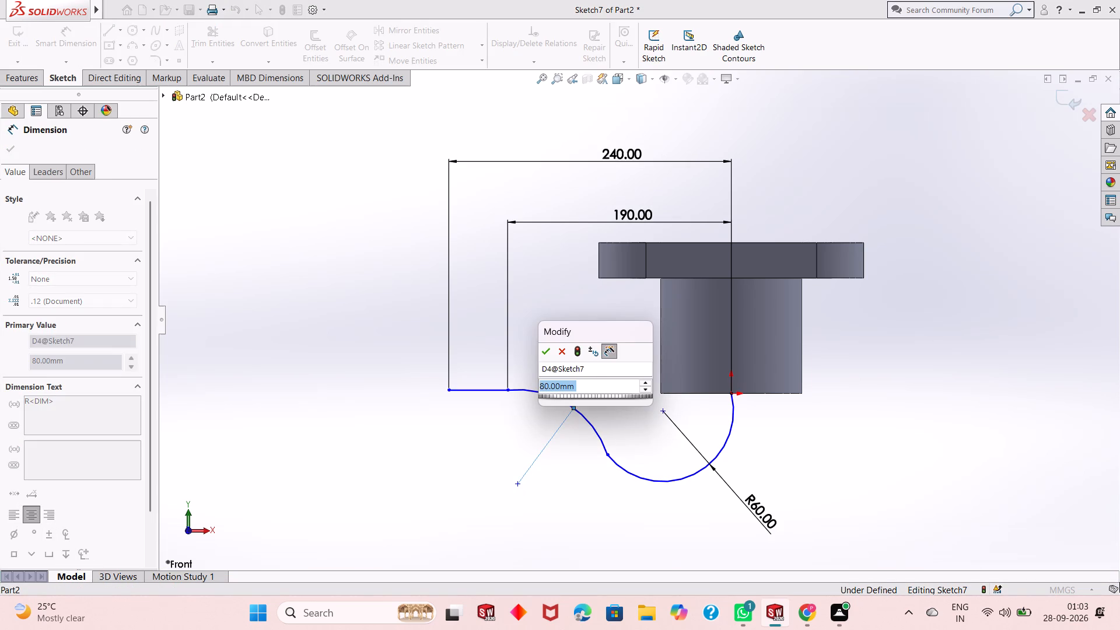
{"action": "type", "text": "90"}
{"action": "key", "text": "Return"}
{"action": "scroll", "coordinate": [596, 369], "scroll_direction": "up", "scroll_amount": 1}
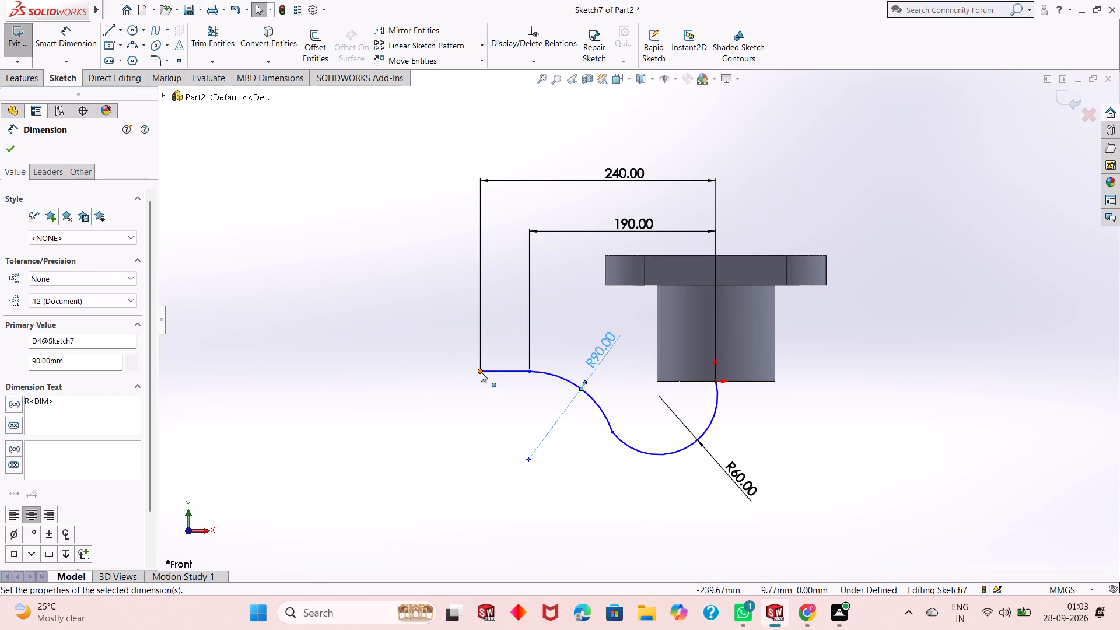
{"action": "key", "text": "Escape"}
{"action": "key", "text": "Escape"}
Dimension the vertical distance from the line's outer end to the flange's top edge as 110 mm.
{"action": "left_click", "coordinate": [74, 48]}
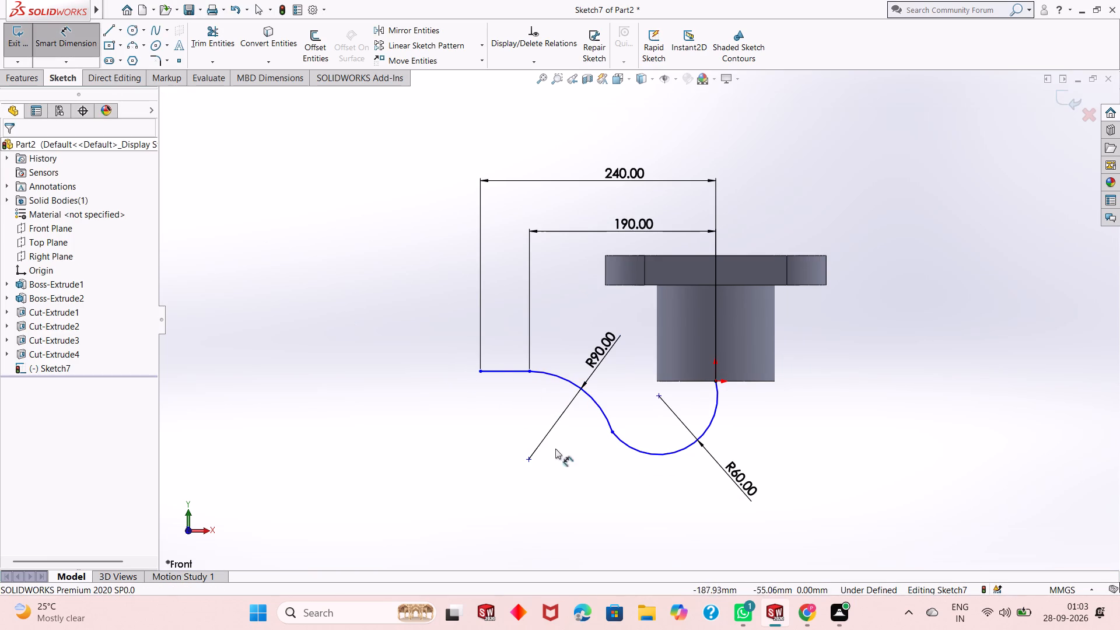
{"action": "left_click", "coordinate": [479, 372]}
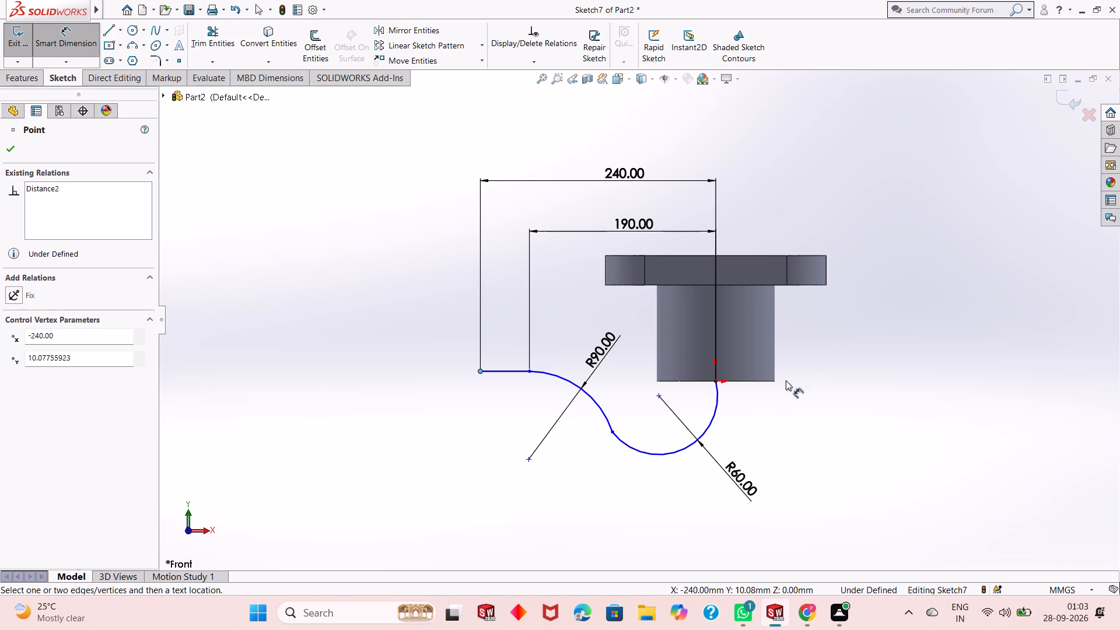
{"action": "left_click", "coordinate": [619, 256]}
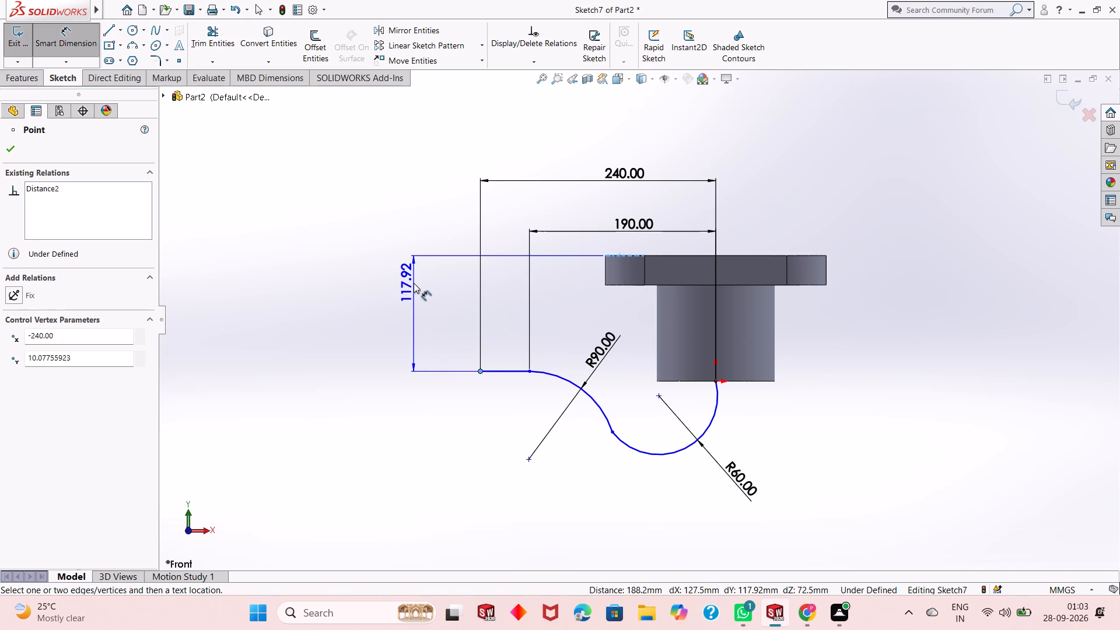
{"action": "left_click", "coordinate": [414, 283]}
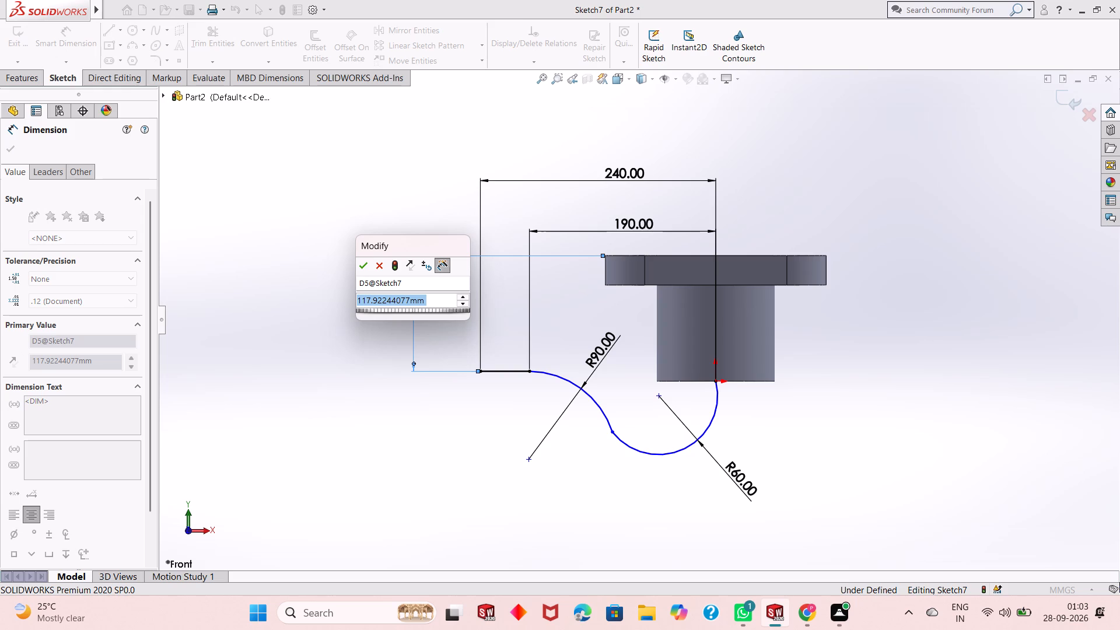
{"action": "type", "text": "110"}
{"action": "key", "text": "Return"}
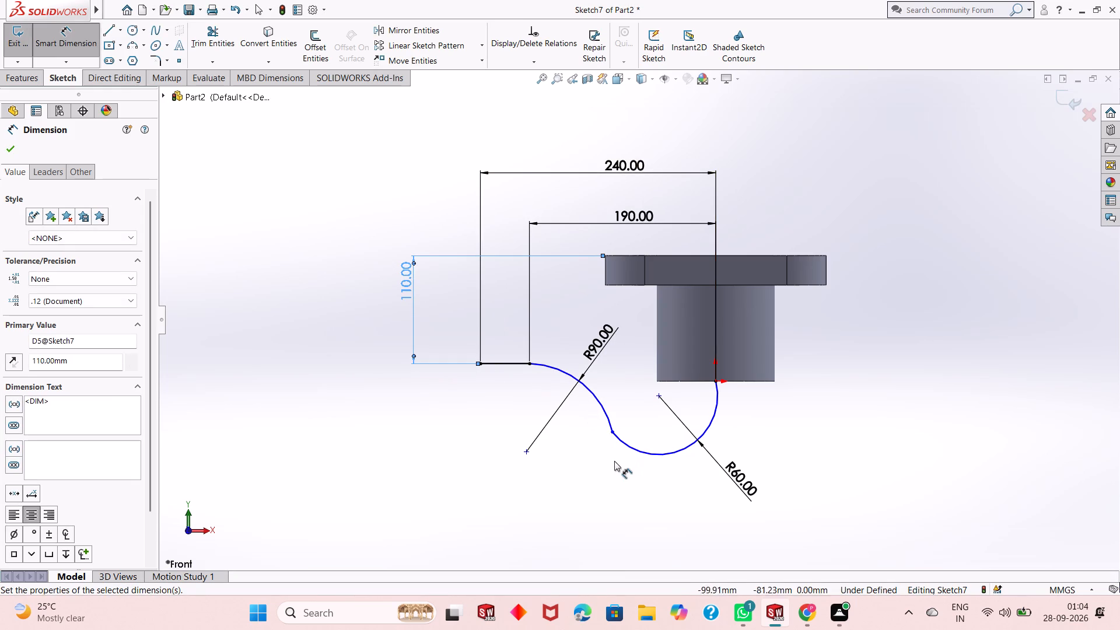
{"action": "right_click", "coordinate": [405, 433]}
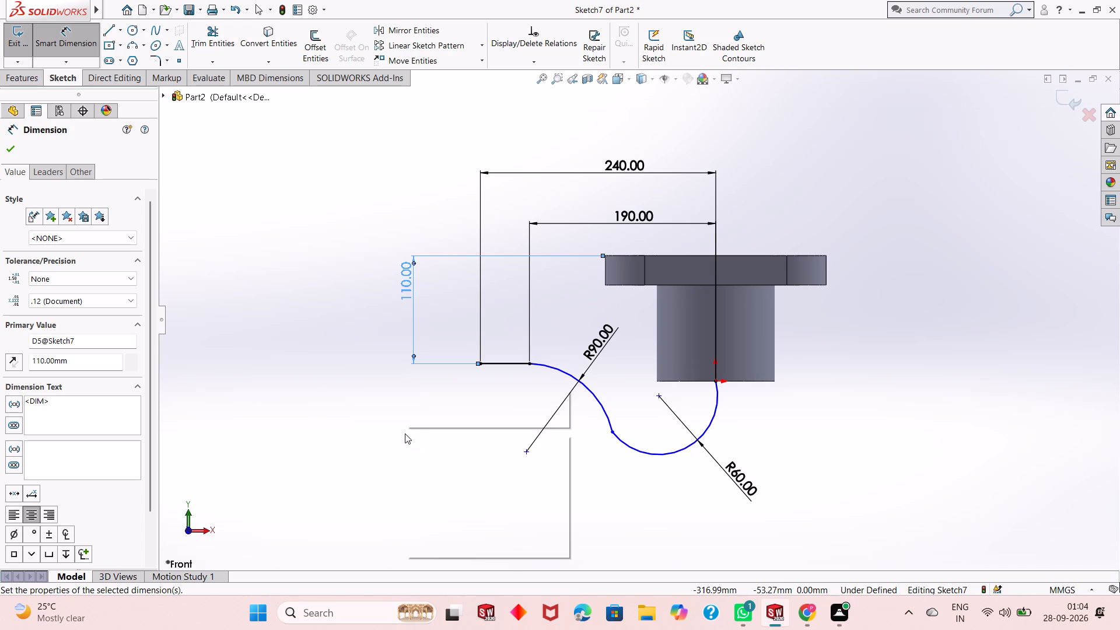
{"action": "left_click", "coordinate": [433, 471]}
Add a tangent relation between the two arcs at their shared endpoint.
{"action": "scroll", "coordinate": [562, 426], "scroll_direction": "down", "scroll_amount": 1}
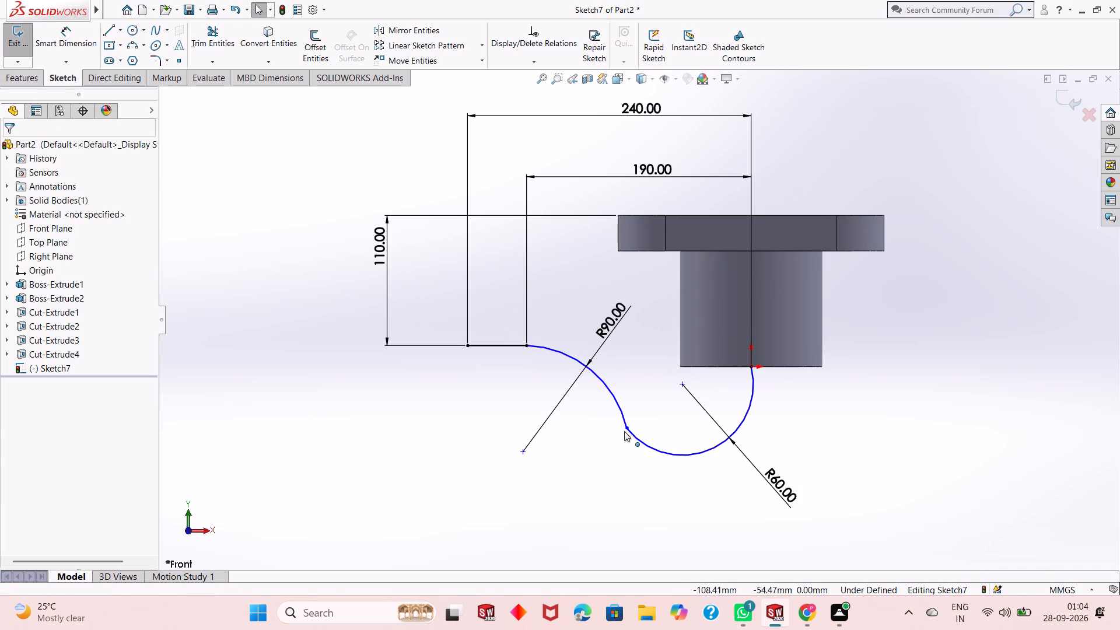
{"action": "left_click", "coordinate": [624, 431]}
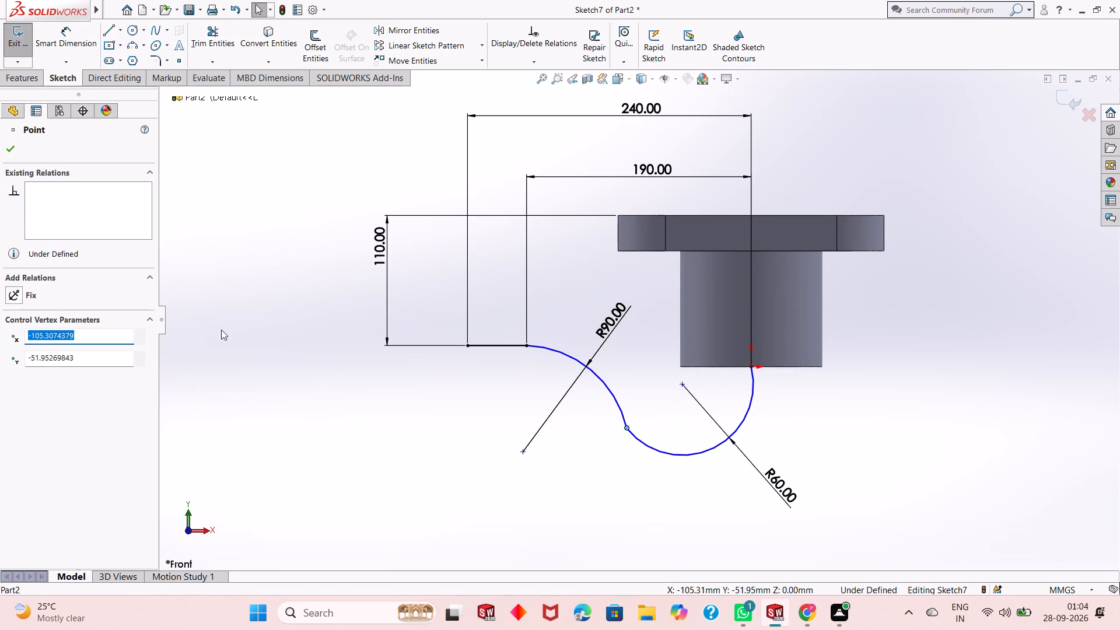
{"action": "key", "text": "Escape"}
{"action": "key", "text": "Escape"}
{"action": "left_click", "coordinate": [626, 426]}
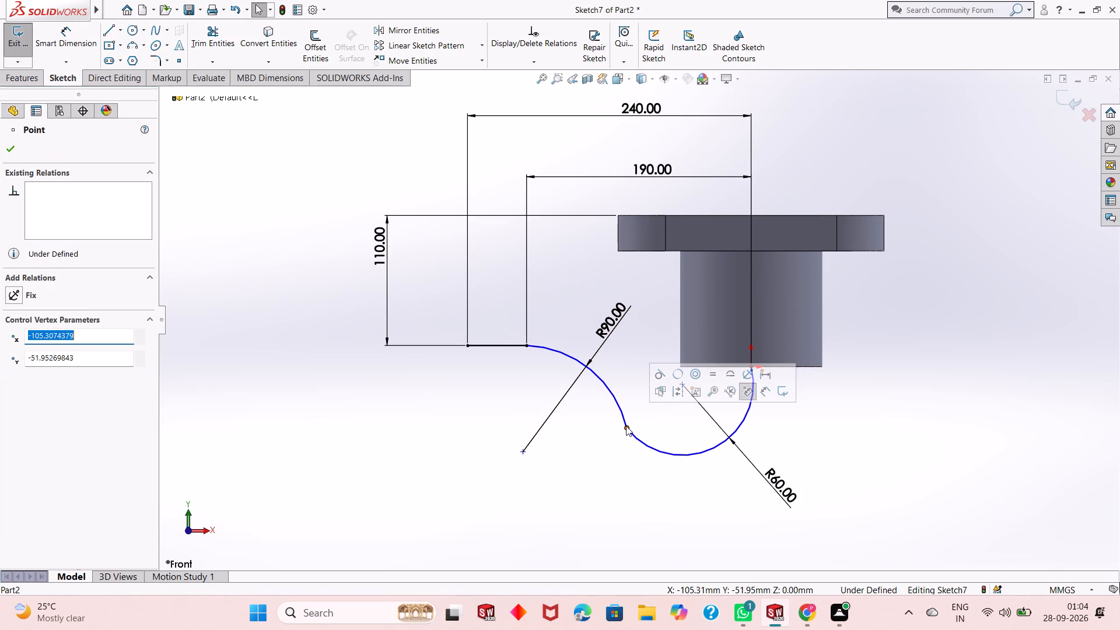
{"action": "left_click", "coordinate": [662, 372]}
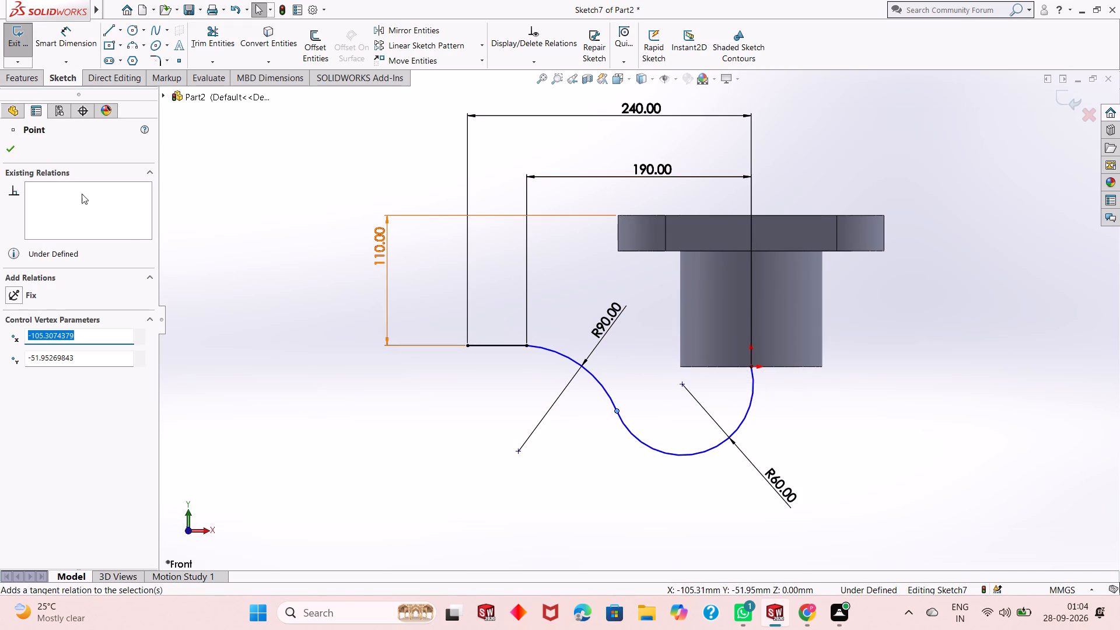
Add a tangent relation between the horizontal line and the upper arc at their shared endpoint.
{"action": "left_click", "coordinate": [5, 151]}
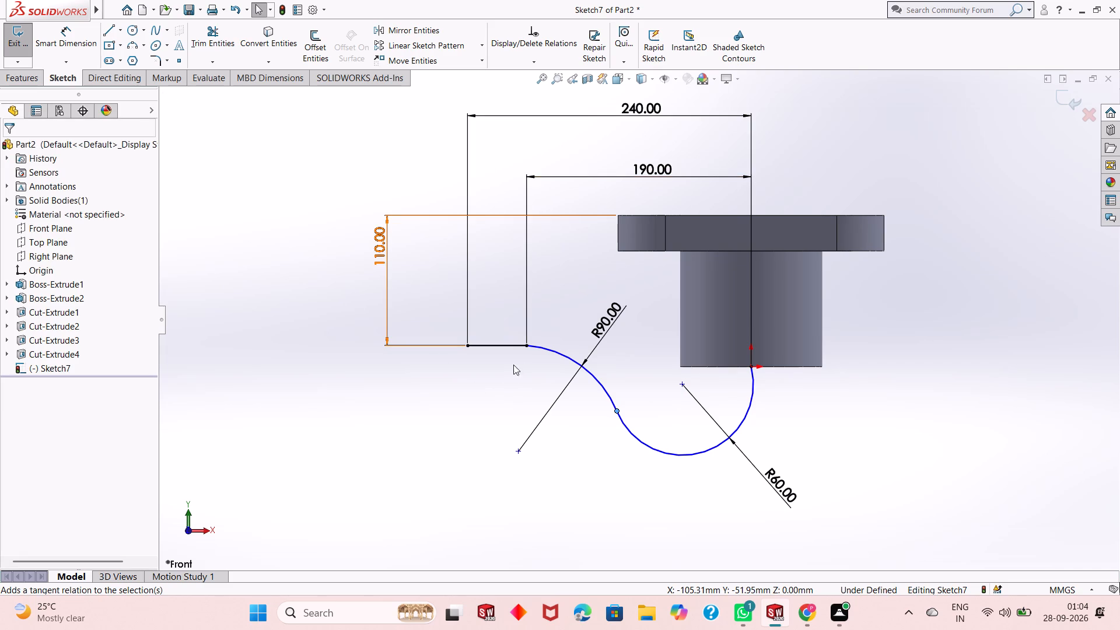
{"action": "left_click", "coordinate": [528, 347]}
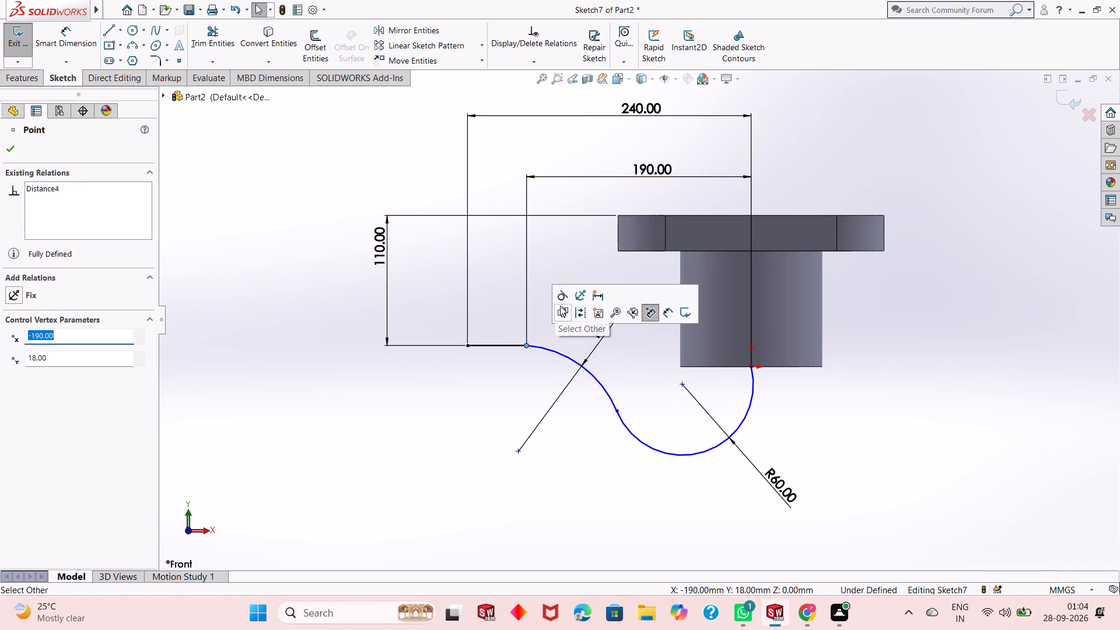
{"action": "left_click", "coordinate": [561, 297]}
{"action": "left_click", "coordinate": [6, 144]}
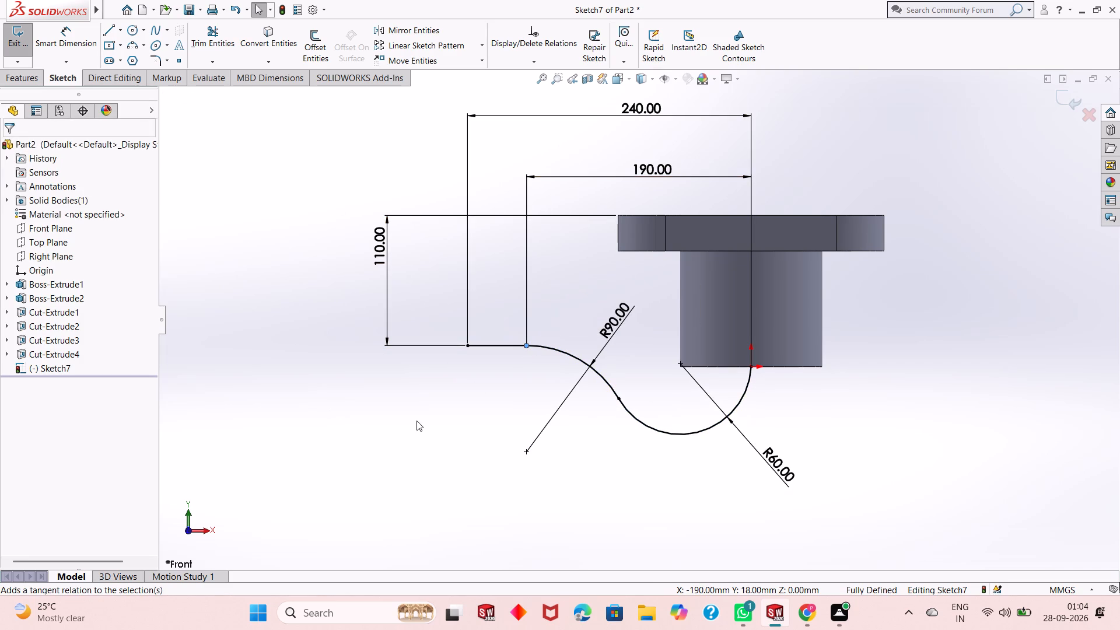
{"action": "key", "text": "Escape"}
Examine the curved path sketch and its position relative to the flanged body from several angles.
{"action": "scroll", "coordinate": [474, 436], "scroll_direction": "up", "scroll_amount": 1}
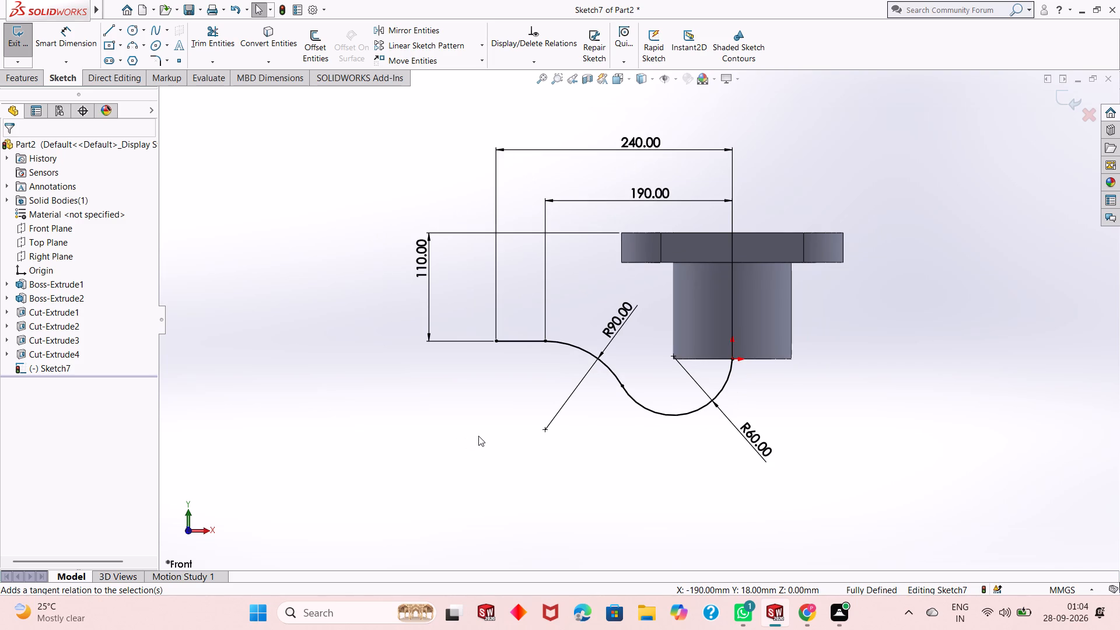
{"action": "scroll", "coordinate": [478, 436], "scroll_direction": "up", "scroll_amount": 1}
{"action": "scroll", "coordinate": [565, 391], "scroll_direction": "down", "scroll_amount": 2}
{"action": "scroll", "coordinate": [567, 396], "scroll_direction": "up", "scroll_amount": 2}
{"action": "scroll", "coordinate": [691, 313], "scroll_direction": "down", "scroll_amount": 1}
{"action": "scroll", "coordinate": [677, 359], "scroll_direction": "down", "scroll_amount": 1}
{"action": "scroll", "coordinate": [638, 393], "scroll_direction": "up", "scroll_amount": 1}
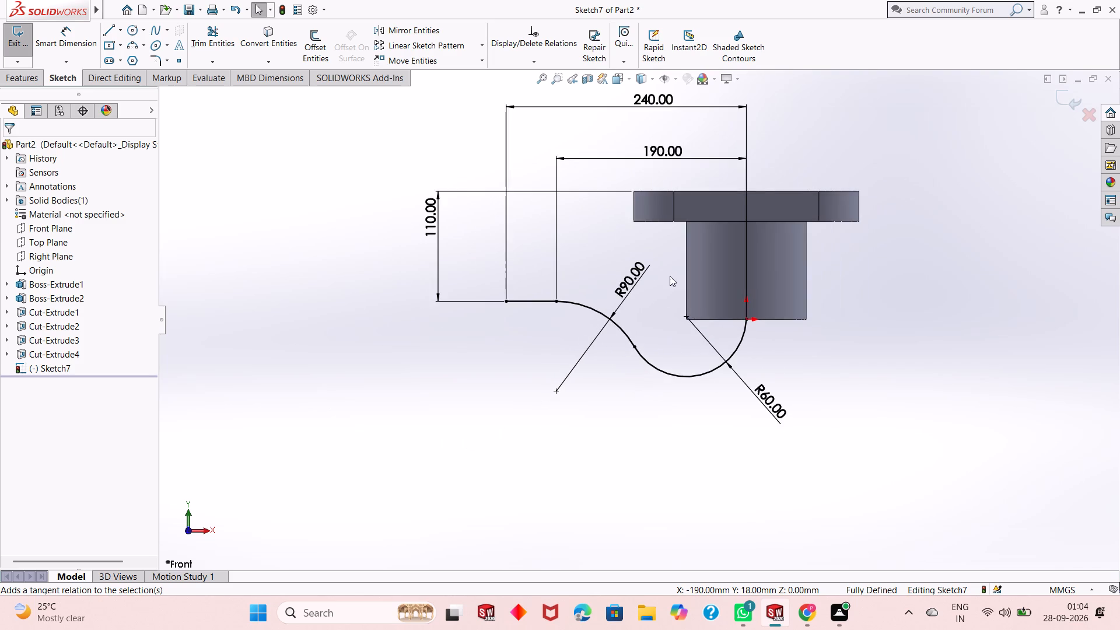
{"action": "scroll", "coordinate": [670, 276], "scroll_direction": "down", "scroll_amount": 2}
{"action": "scroll", "coordinate": [675, 393], "scroll_direction": "down", "scroll_amount": 2}
{"action": "scroll", "coordinate": [653, 409], "scroll_direction": "up", "scroll_amount": 2}
{"action": "middle_click_drag", "start_coordinate": [740, 390], "coordinate": [728, 405]}
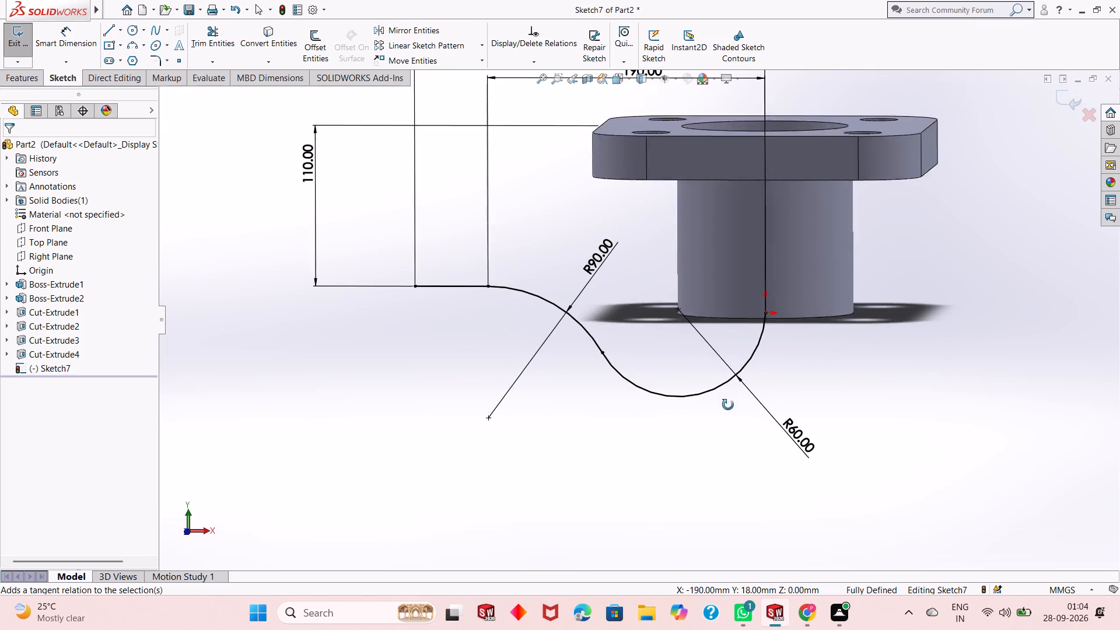
{"action": "middle_click_drag", "start_coordinate": [728, 405], "coordinate": [704, 419]}
{"action": "middle_click_drag", "start_coordinate": [704, 419], "coordinate": [734, 392]}
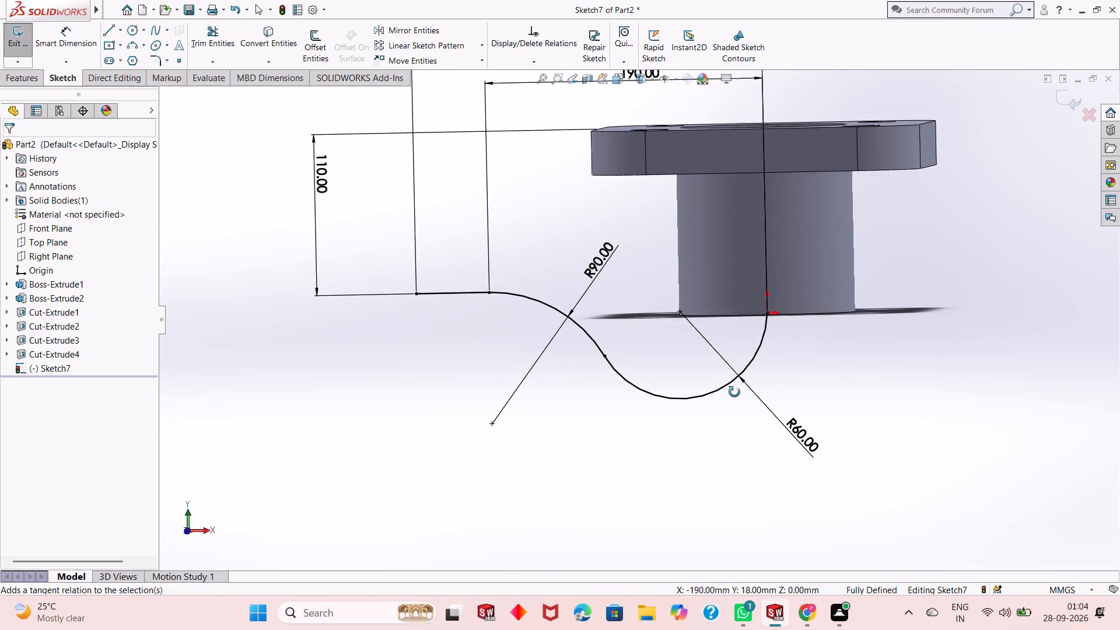
{"action": "middle_click_drag", "start_coordinate": [734, 392], "coordinate": [869, 401]}
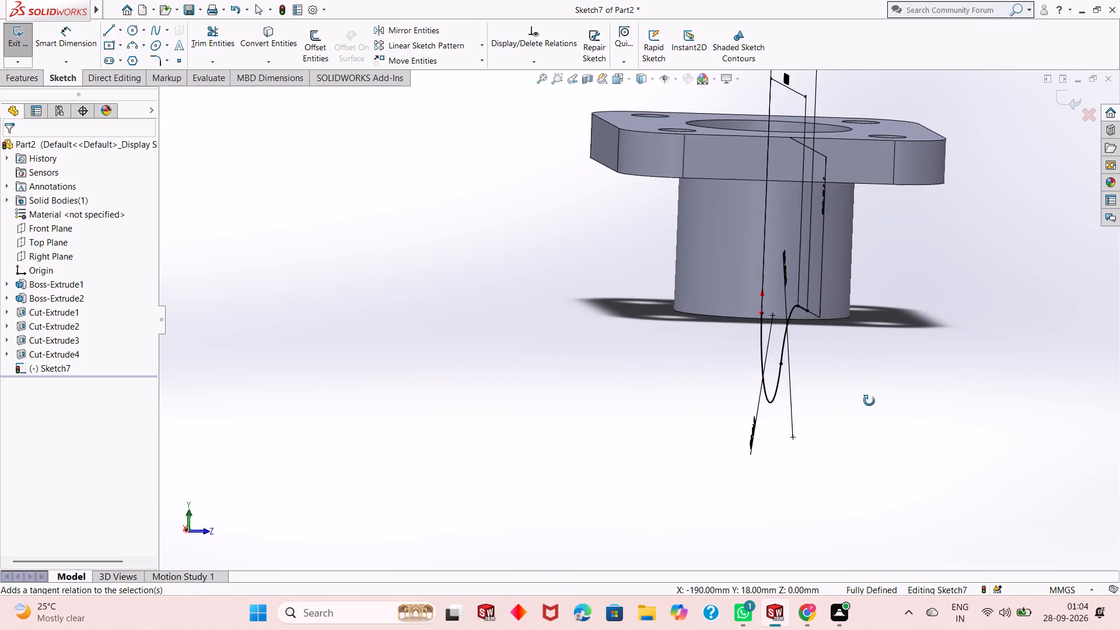
{"action": "middle_click_drag", "start_coordinate": [869, 401], "coordinate": [764, 471]}
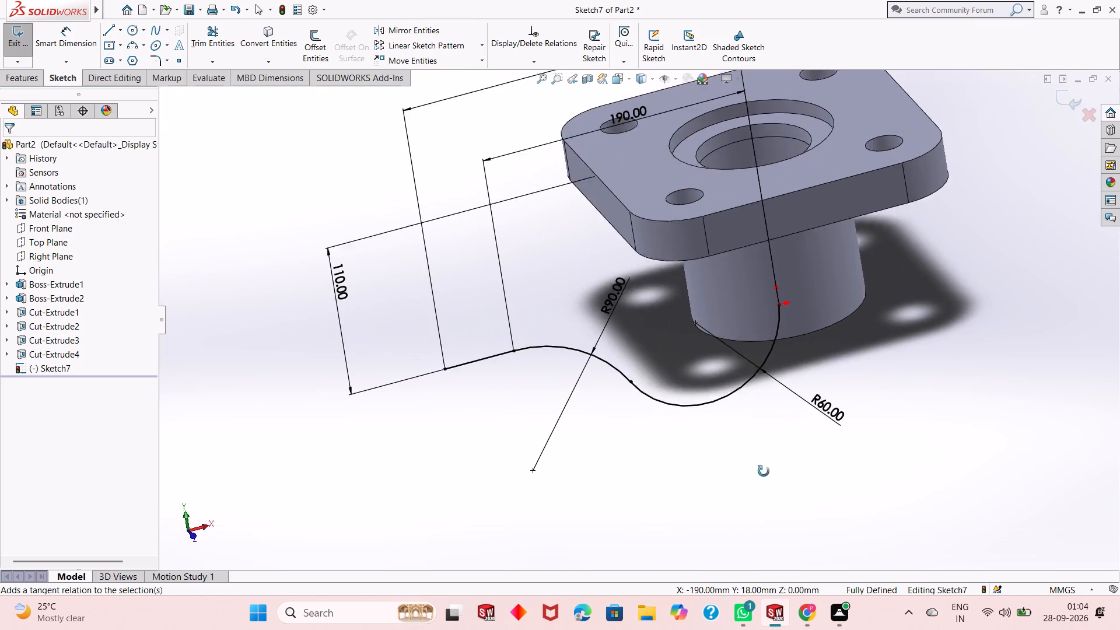
{"action": "middle_click_drag", "start_coordinate": [764, 471], "coordinate": [748, 400]}
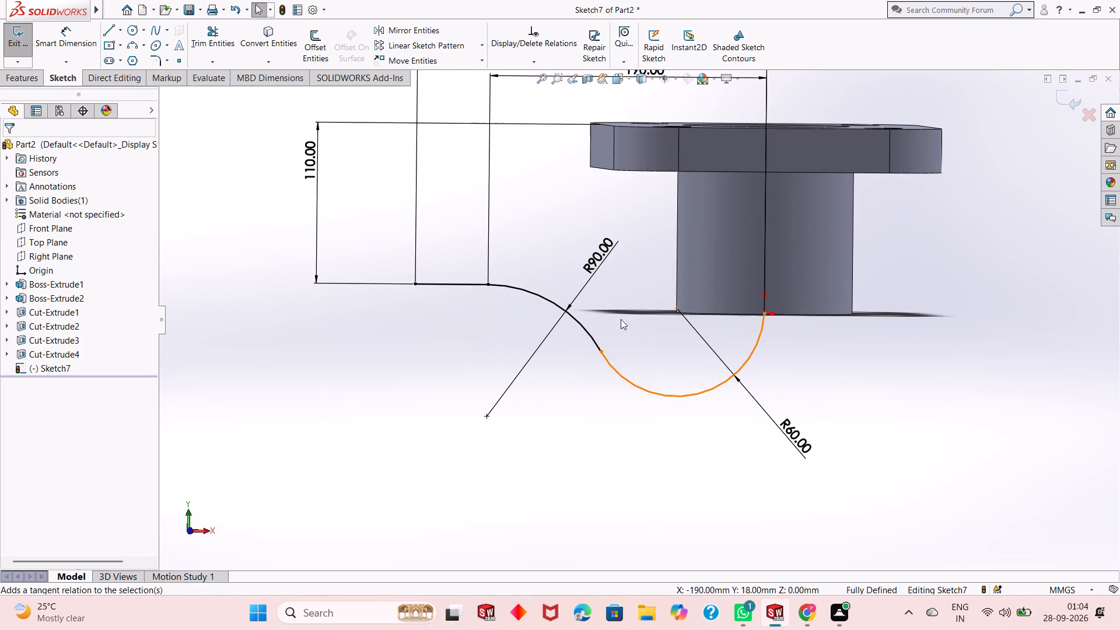
{"action": "scroll", "coordinate": [581, 296], "scroll_direction": "down", "scroll_amount": 4}
{"action": "scroll", "coordinate": [618, 352], "scroll_direction": "up", "scroll_amount": 6}
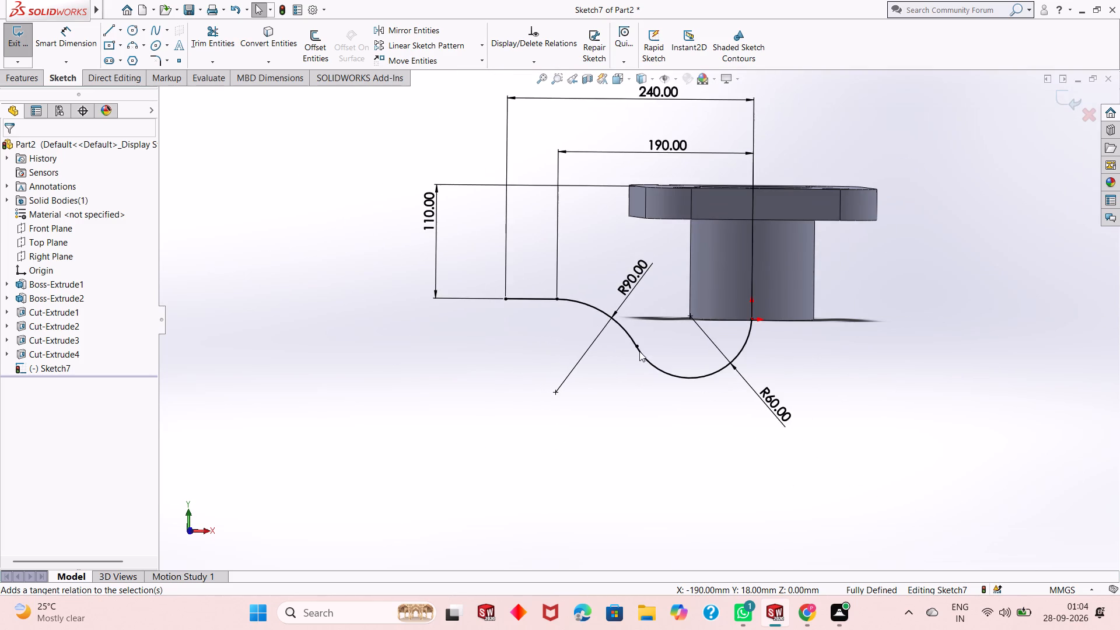
{"action": "middle_click_drag", "start_coordinate": [673, 331], "coordinate": [659, 367]}
{"action": "scroll", "coordinate": [660, 341], "scroll_direction": "down", "scroll_amount": 2}
{"action": "scroll", "coordinate": [660, 340], "scroll_direction": "up", "scroll_amount": 4}
{"action": "middle_click_drag", "start_coordinate": [660, 341], "coordinate": [668, 335]}
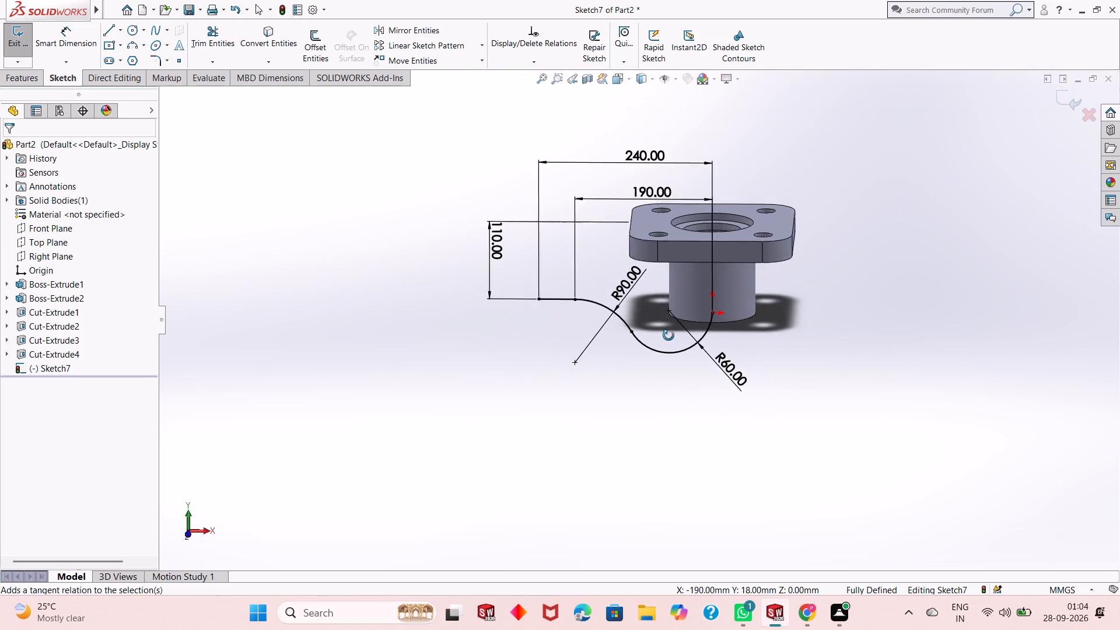
{"action": "middle_click_drag", "start_coordinate": [668, 335], "coordinate": [708, 275]}
{"action": "scroll", "coordinate": [704, 270], "scroll_direction": "down", "scroll_amount": 7}
{"action": "scroll", "coordinate": [678, 302], "scroll_direction": "up", "scroll_amount": 6}
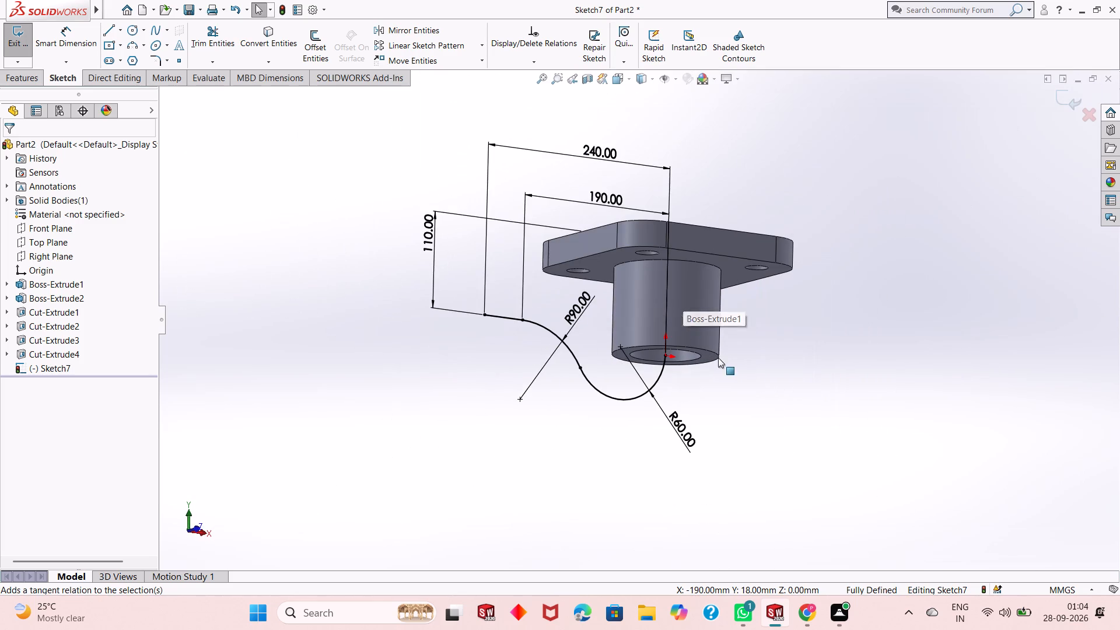
{"action": "middle_click_drag", "start_coordinate": [724, 384], "coordinate": [674, 427]}
Set up a swept boss along the curved path sketch using a circular profile with a 104 mm diameter.
{"action": "key", "text": "ctrl+8"}
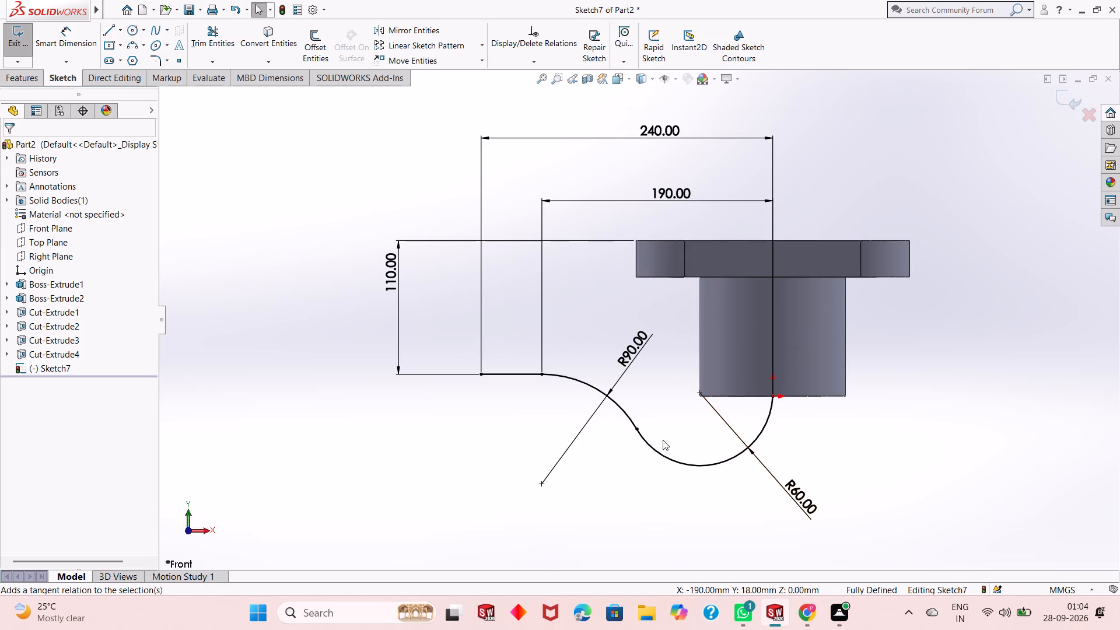
{"action": "scroll", "coordinate": [640, 494], "scroll_direction": "up", "scroll_amount": 2}
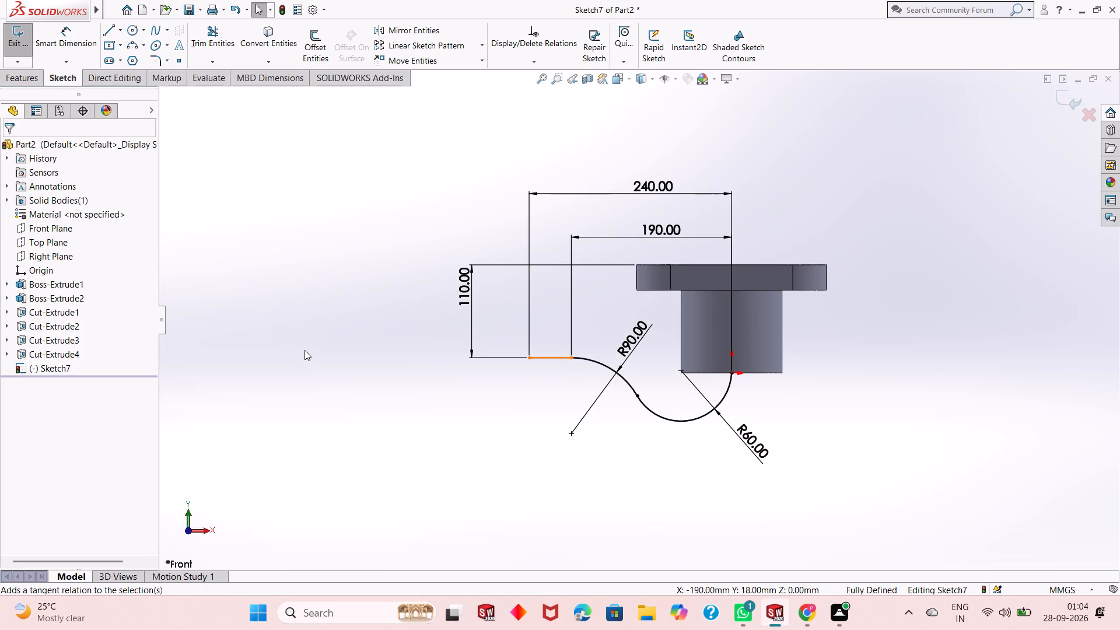
{"action": "left_click", "coordinate": [21, 80]}
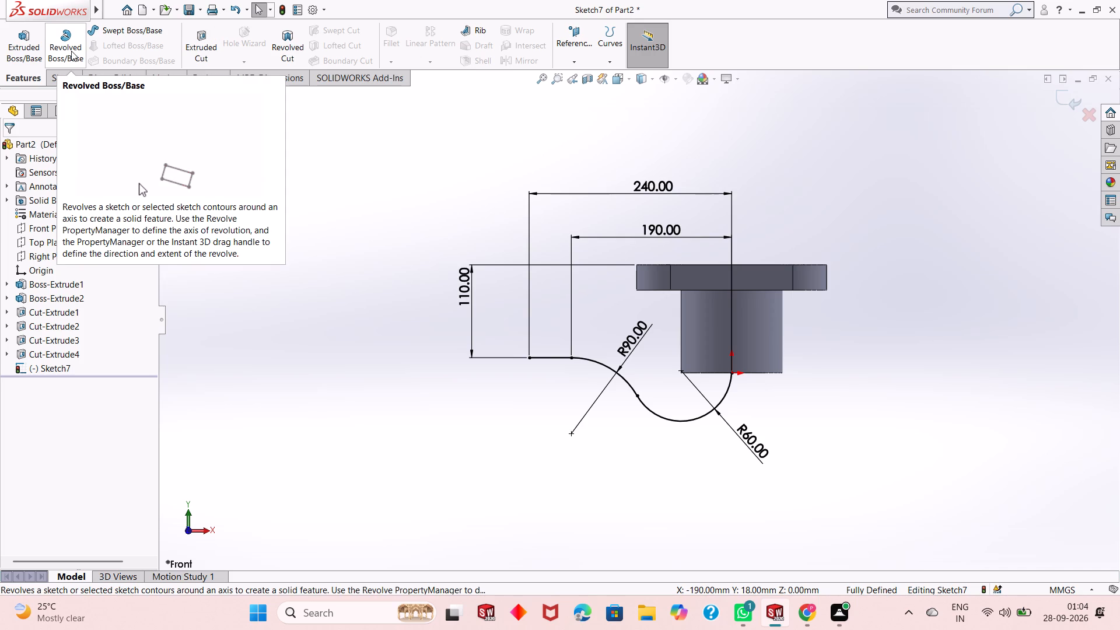
{"action": "left_click", "coordinate": [141, 32]}
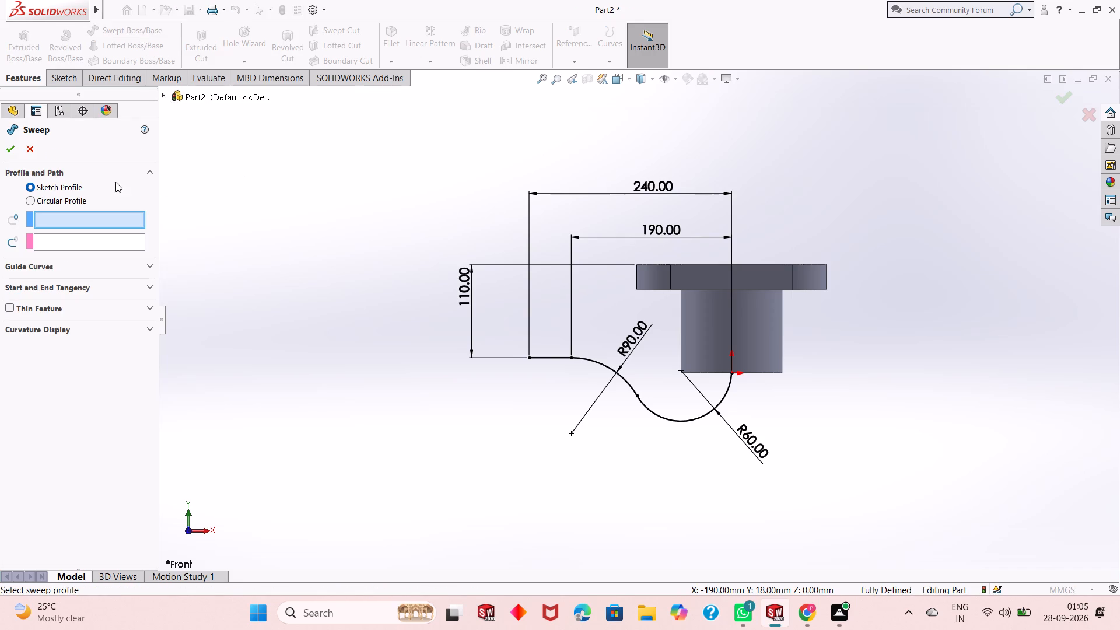
{"action": "left_click", "coordinate": [34, 199]}
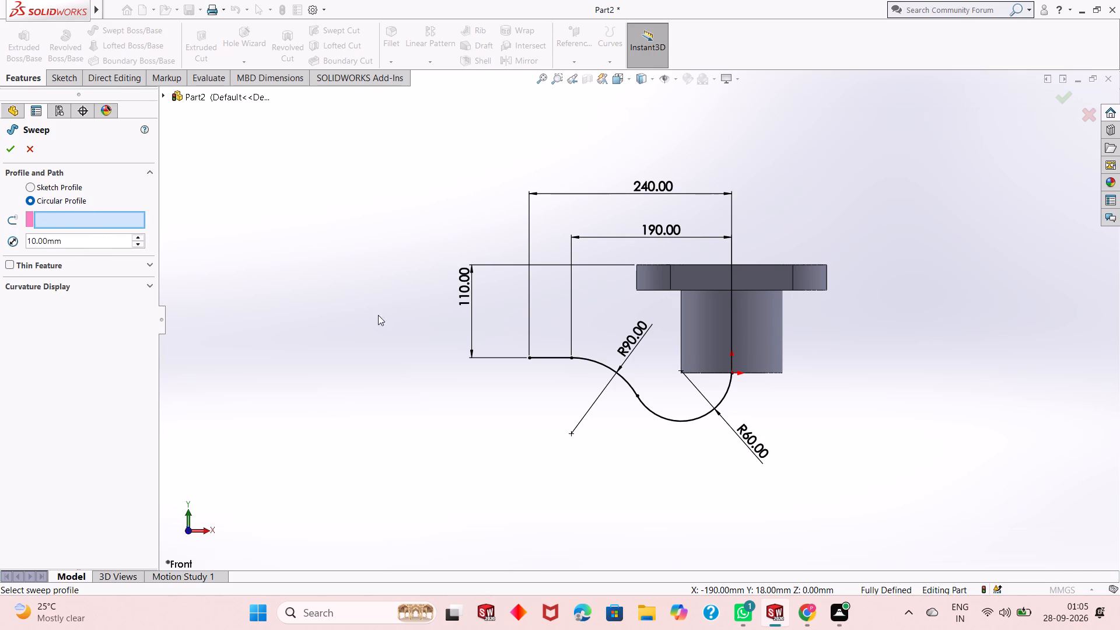
{"action": "left_click", "coordinate": [557, 356]}
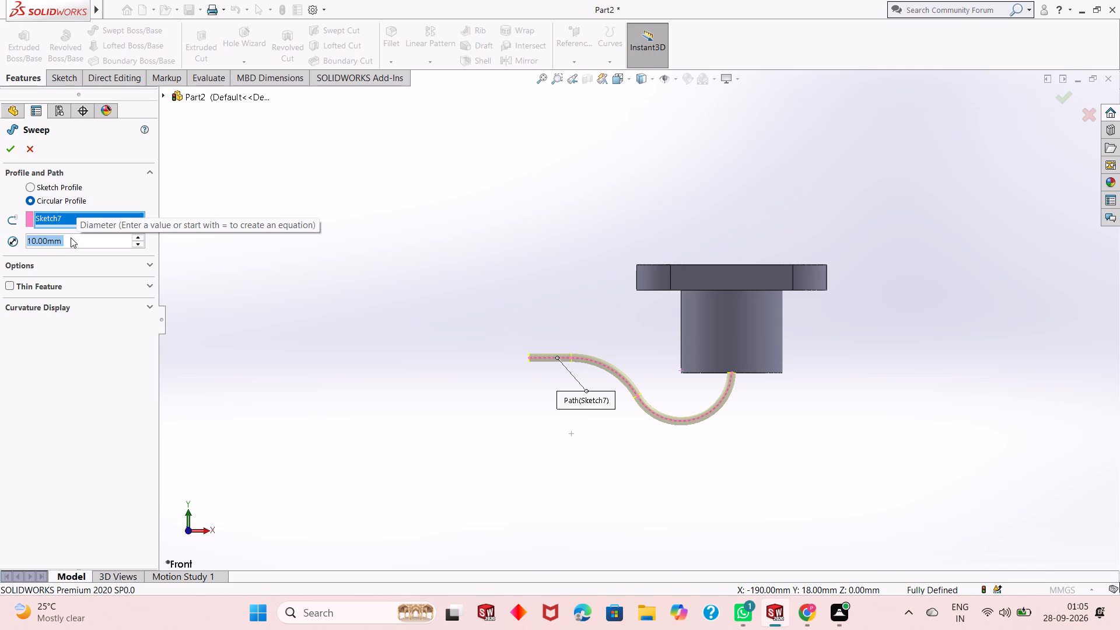
{"action": "type", "text": "104"}
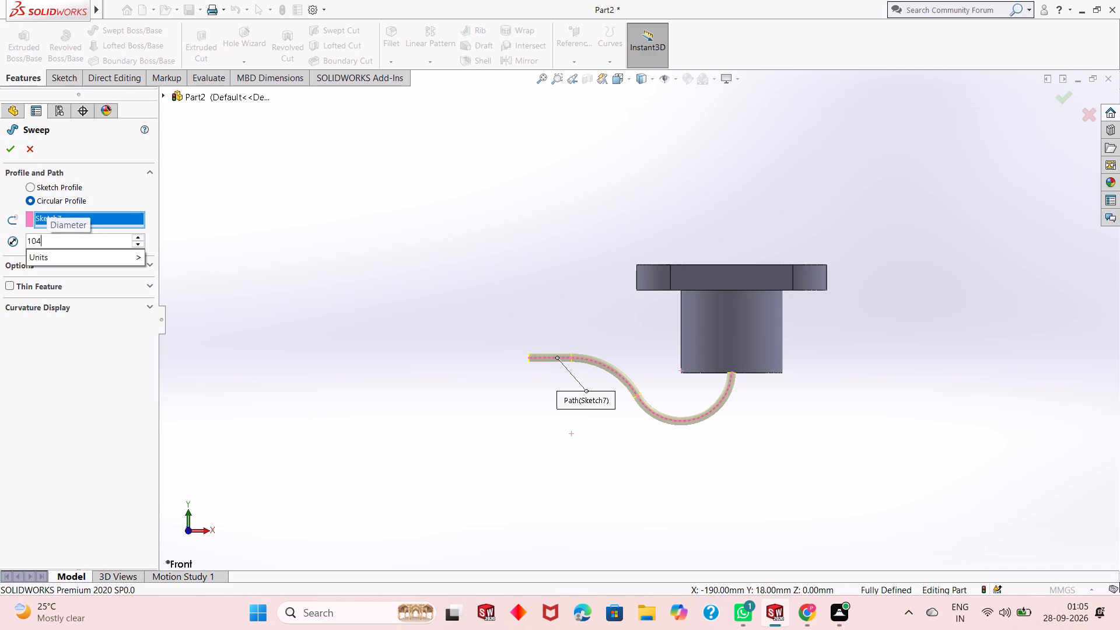
{"action": "key", "text": "Return"}
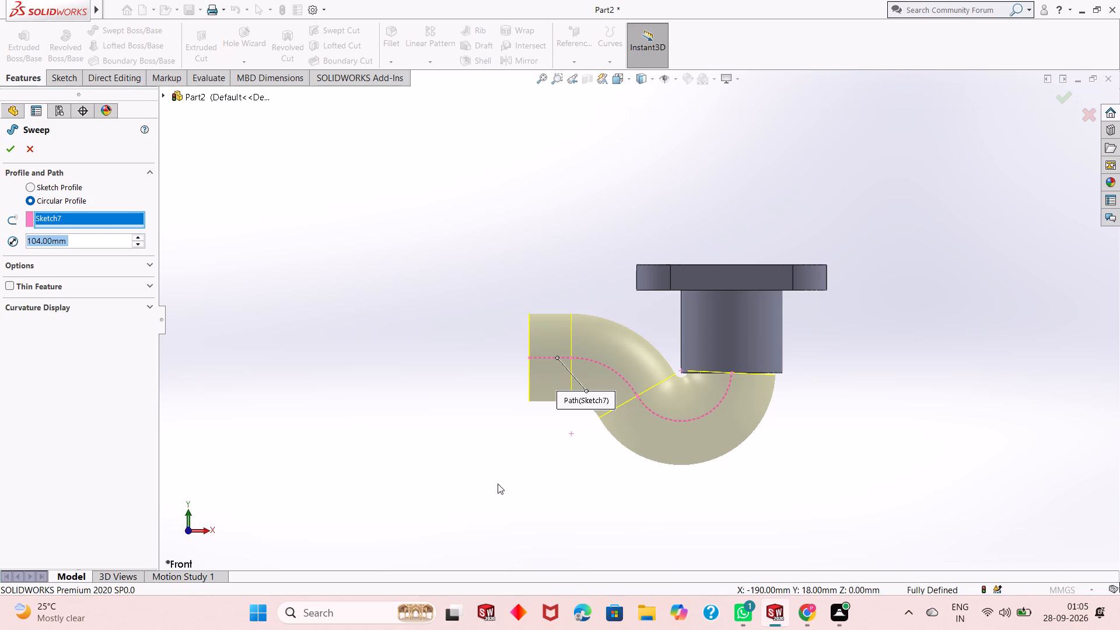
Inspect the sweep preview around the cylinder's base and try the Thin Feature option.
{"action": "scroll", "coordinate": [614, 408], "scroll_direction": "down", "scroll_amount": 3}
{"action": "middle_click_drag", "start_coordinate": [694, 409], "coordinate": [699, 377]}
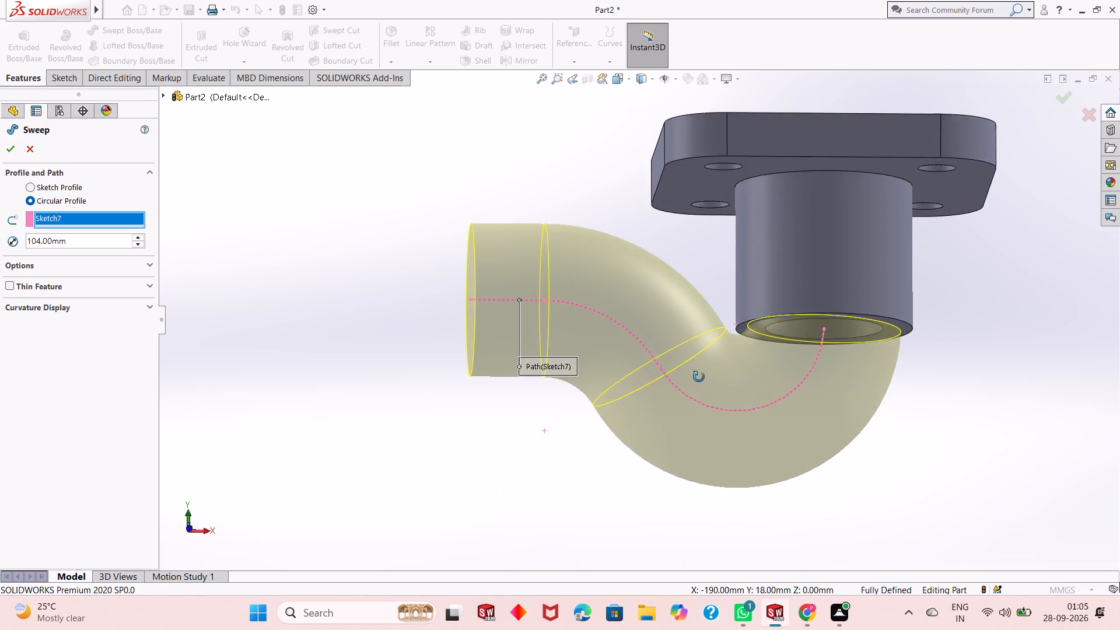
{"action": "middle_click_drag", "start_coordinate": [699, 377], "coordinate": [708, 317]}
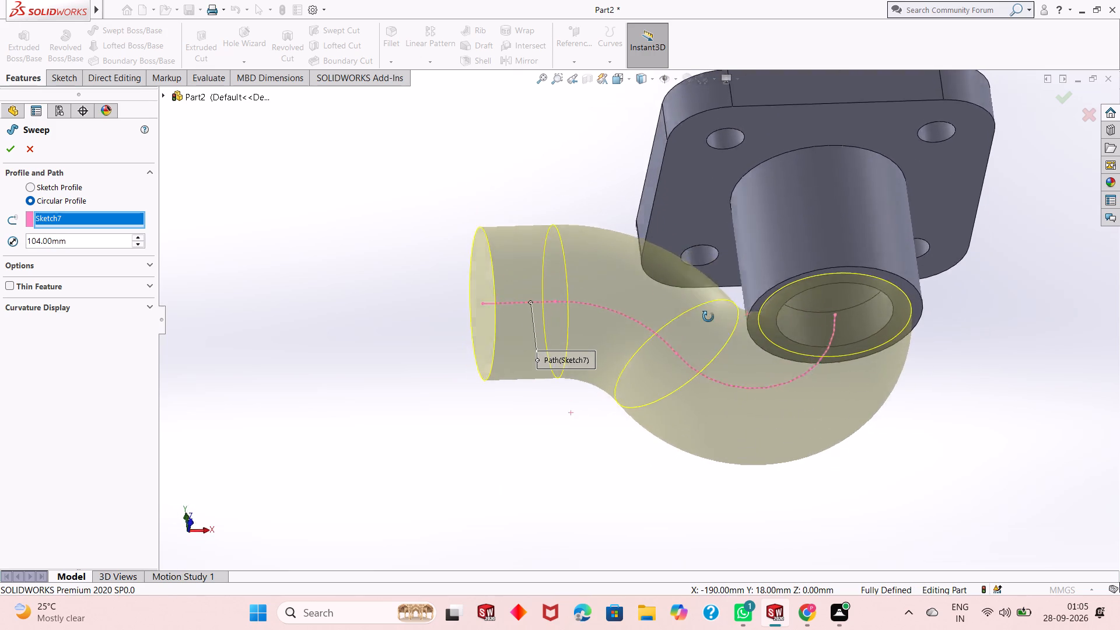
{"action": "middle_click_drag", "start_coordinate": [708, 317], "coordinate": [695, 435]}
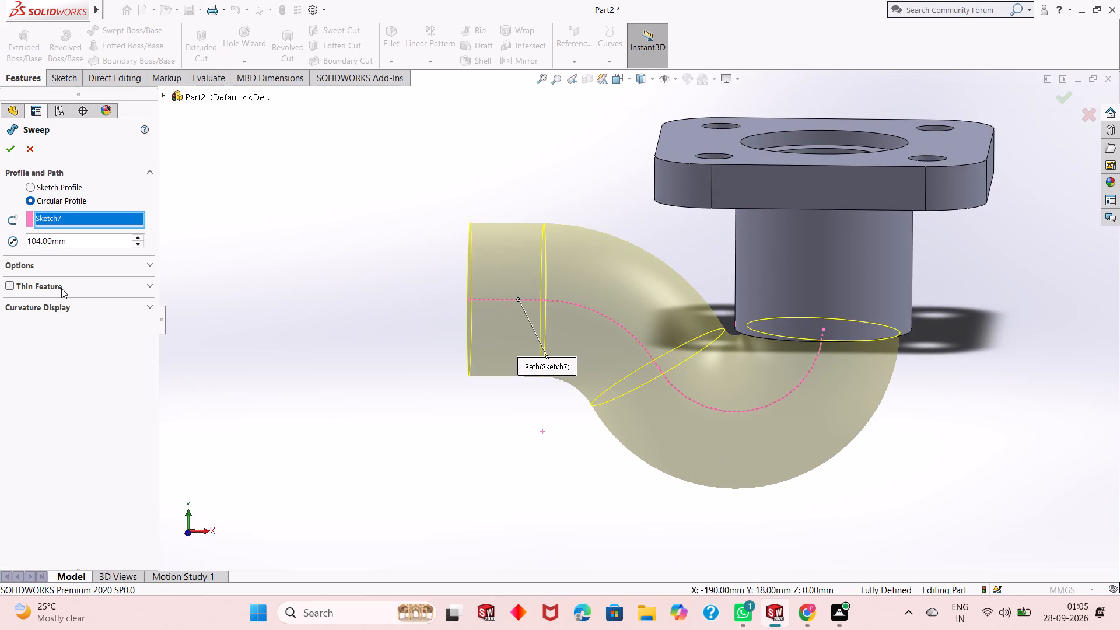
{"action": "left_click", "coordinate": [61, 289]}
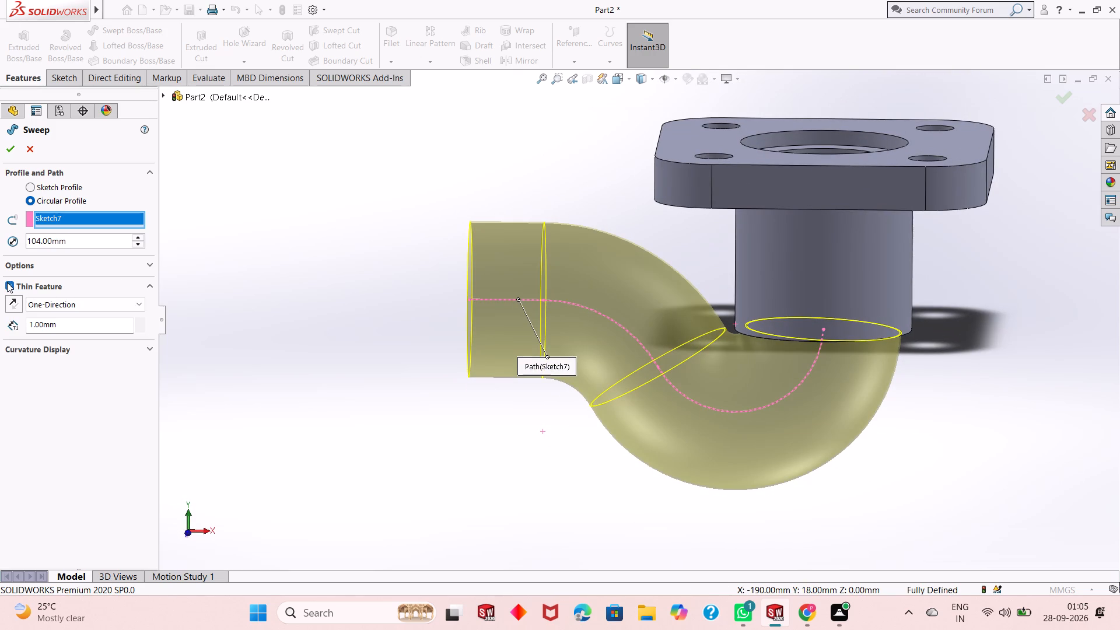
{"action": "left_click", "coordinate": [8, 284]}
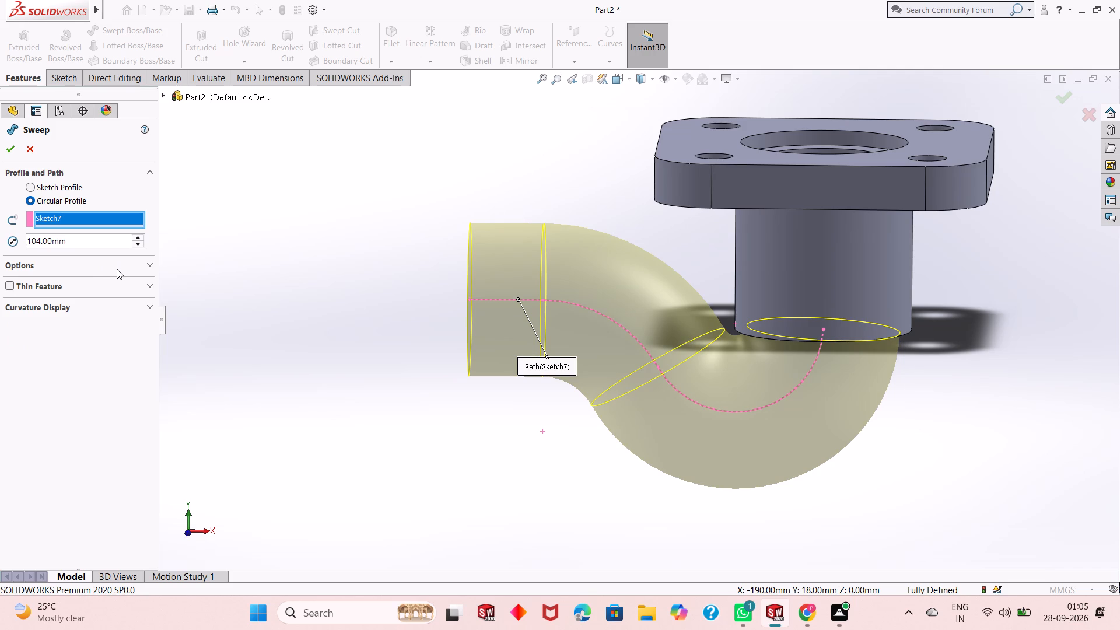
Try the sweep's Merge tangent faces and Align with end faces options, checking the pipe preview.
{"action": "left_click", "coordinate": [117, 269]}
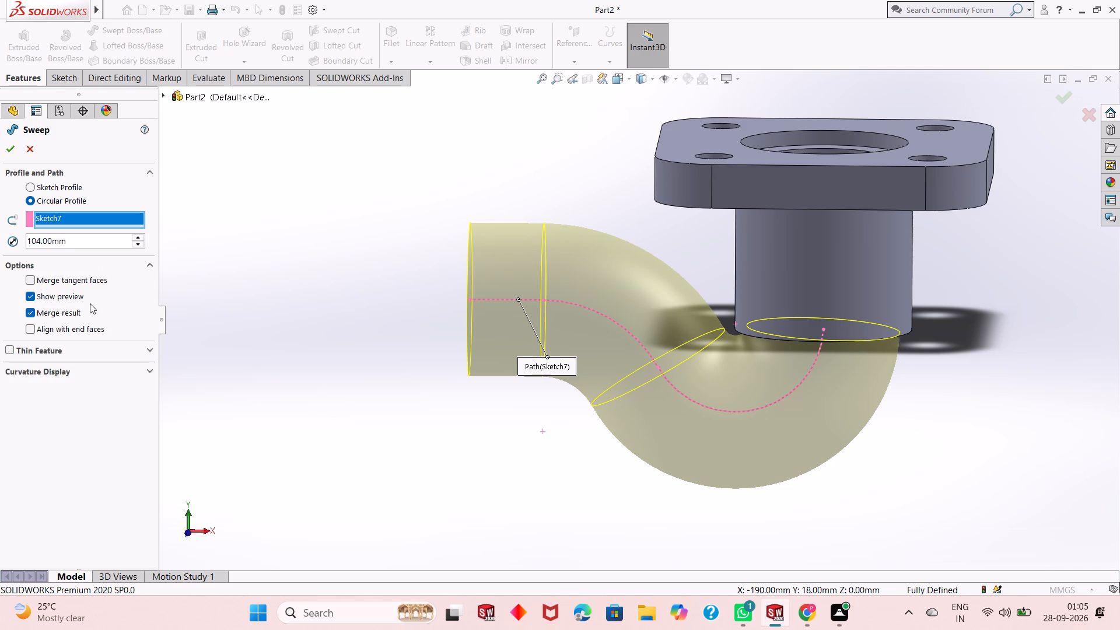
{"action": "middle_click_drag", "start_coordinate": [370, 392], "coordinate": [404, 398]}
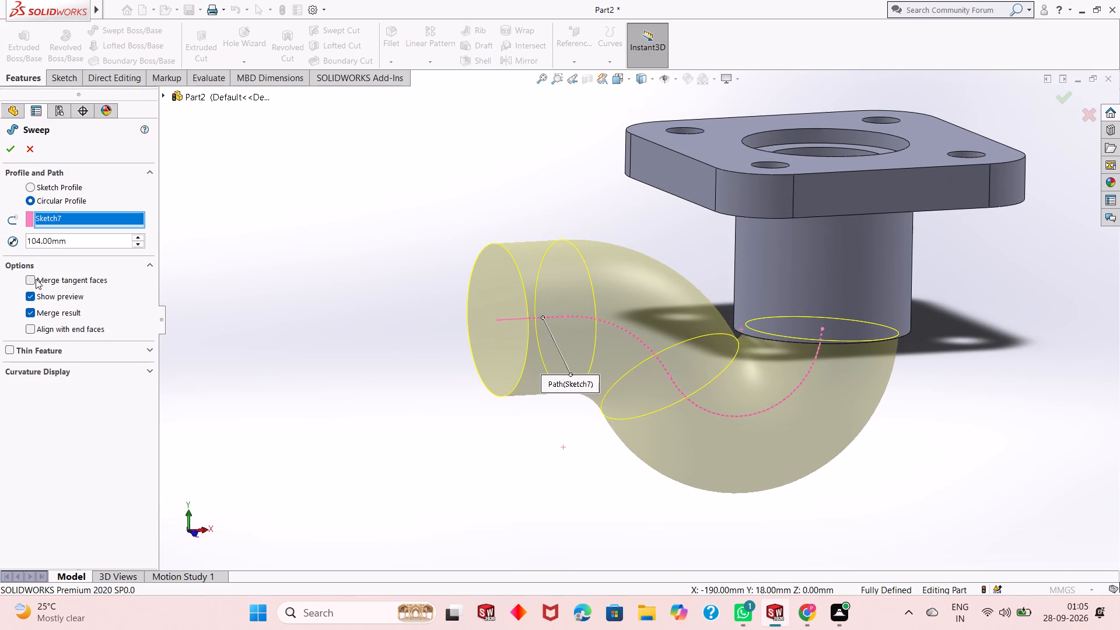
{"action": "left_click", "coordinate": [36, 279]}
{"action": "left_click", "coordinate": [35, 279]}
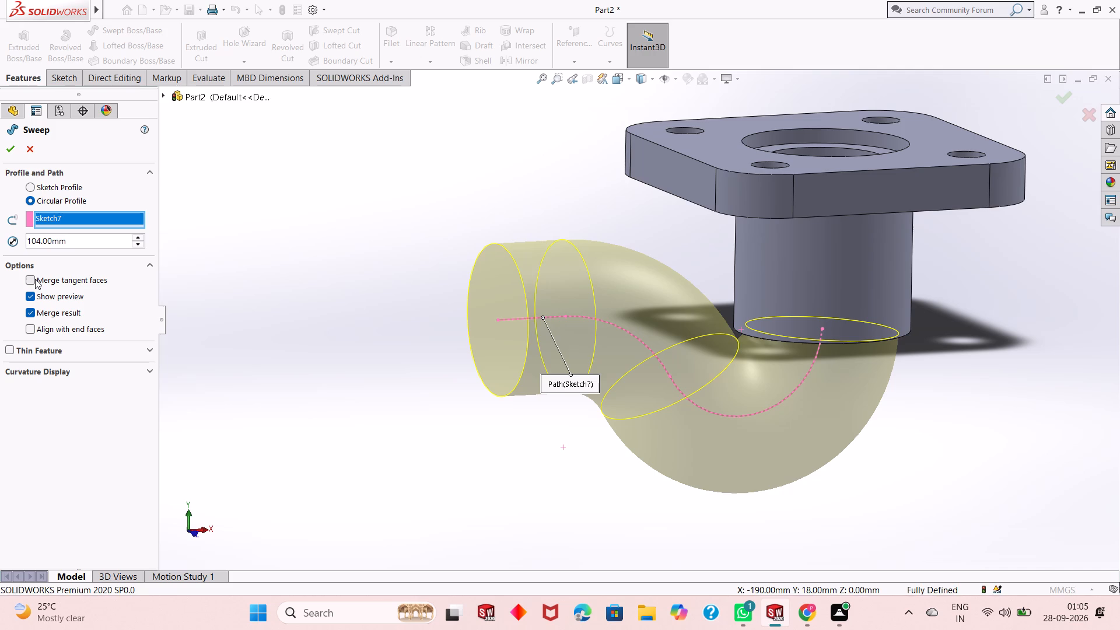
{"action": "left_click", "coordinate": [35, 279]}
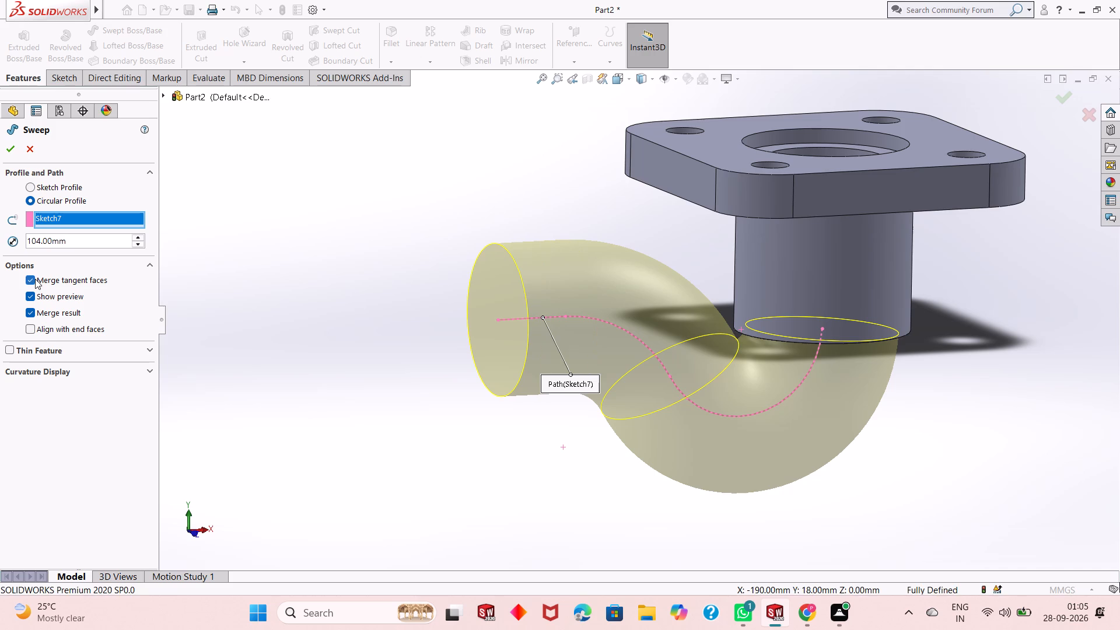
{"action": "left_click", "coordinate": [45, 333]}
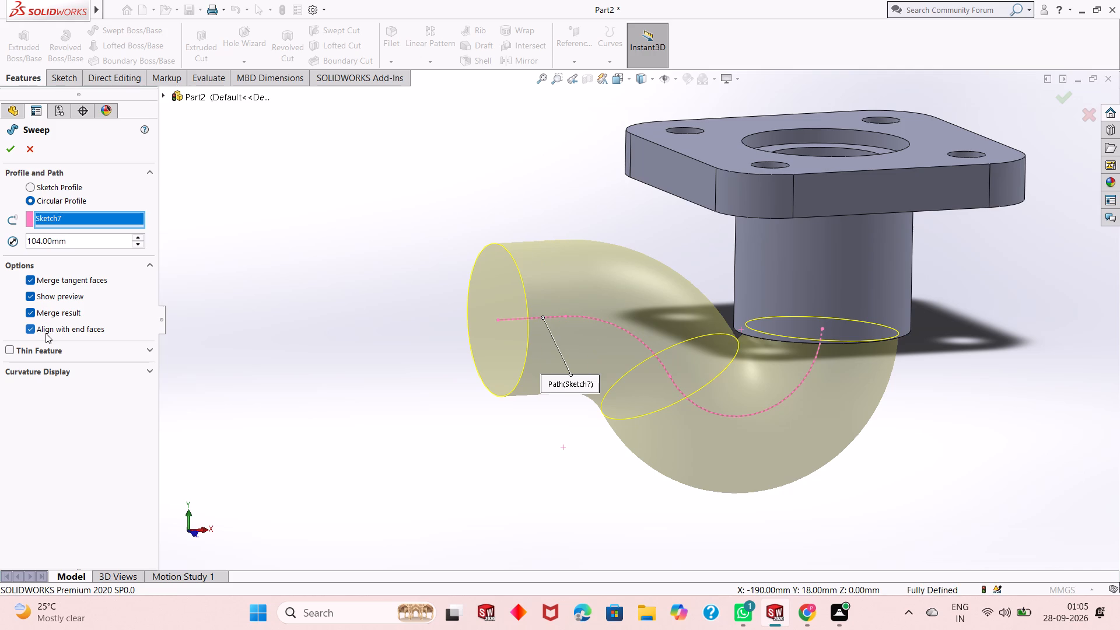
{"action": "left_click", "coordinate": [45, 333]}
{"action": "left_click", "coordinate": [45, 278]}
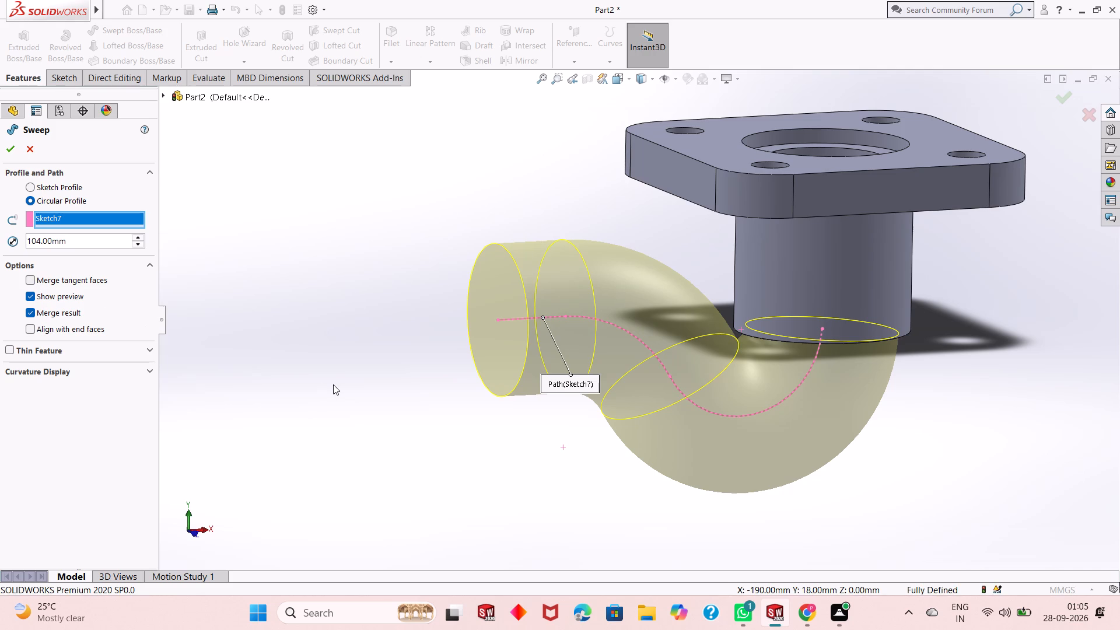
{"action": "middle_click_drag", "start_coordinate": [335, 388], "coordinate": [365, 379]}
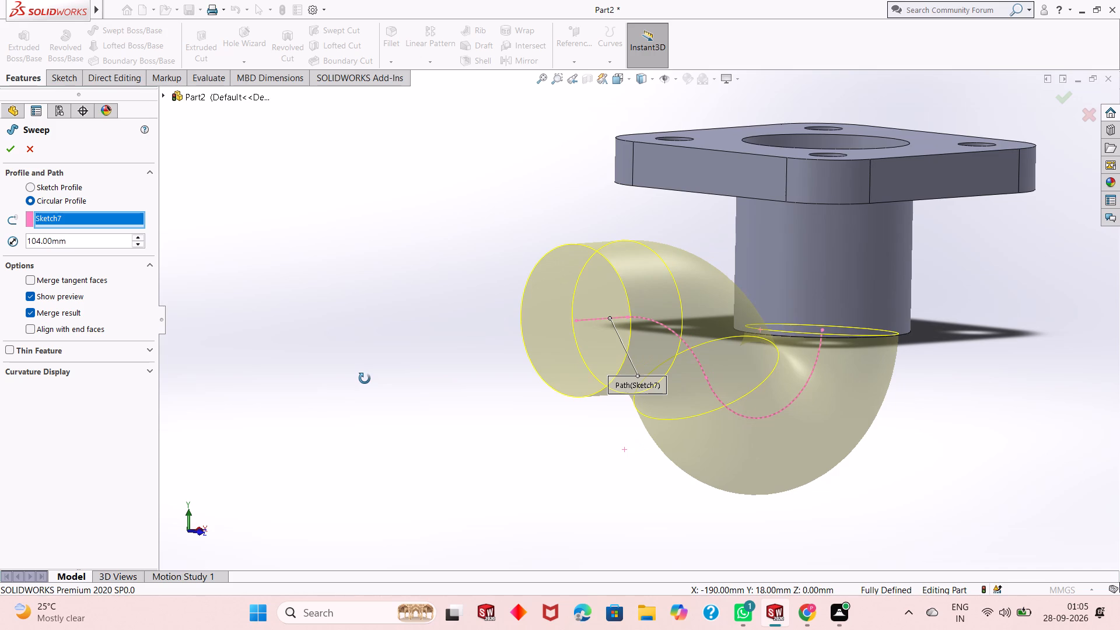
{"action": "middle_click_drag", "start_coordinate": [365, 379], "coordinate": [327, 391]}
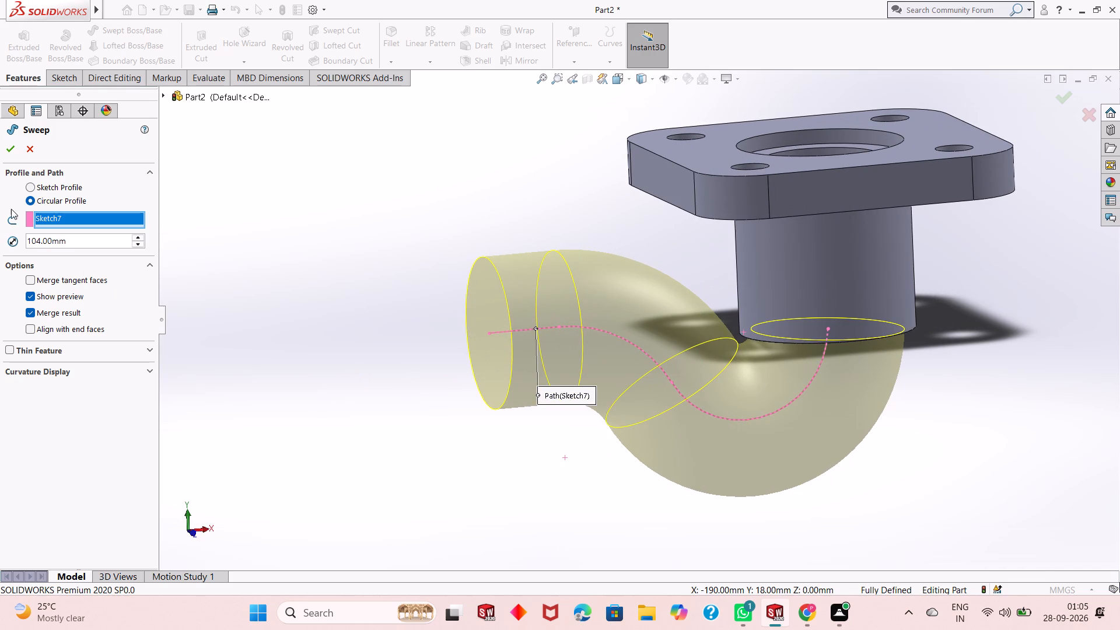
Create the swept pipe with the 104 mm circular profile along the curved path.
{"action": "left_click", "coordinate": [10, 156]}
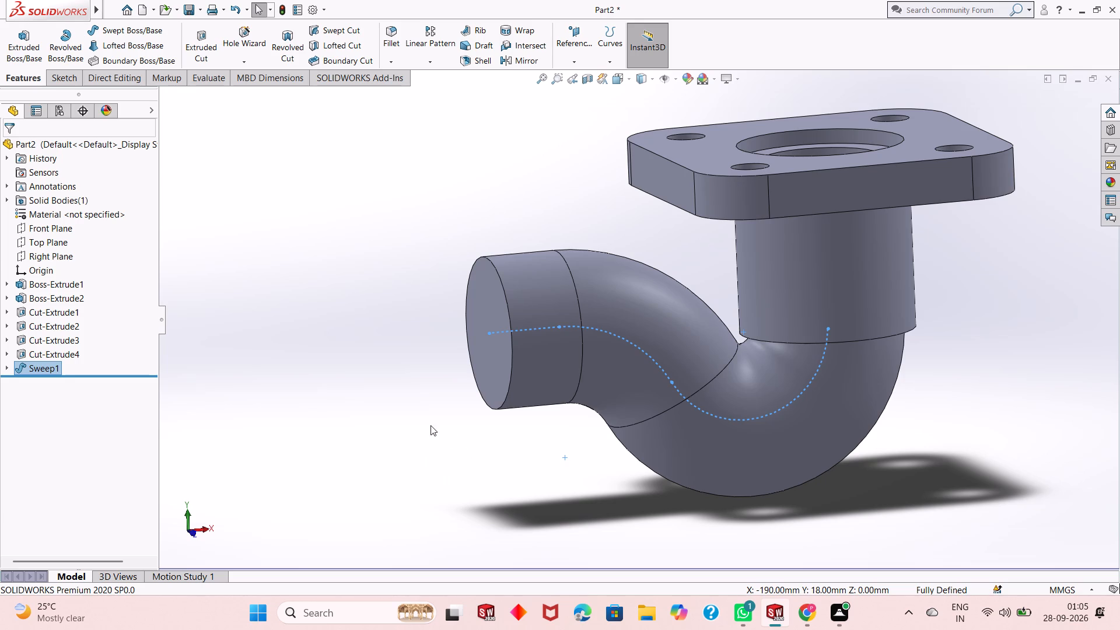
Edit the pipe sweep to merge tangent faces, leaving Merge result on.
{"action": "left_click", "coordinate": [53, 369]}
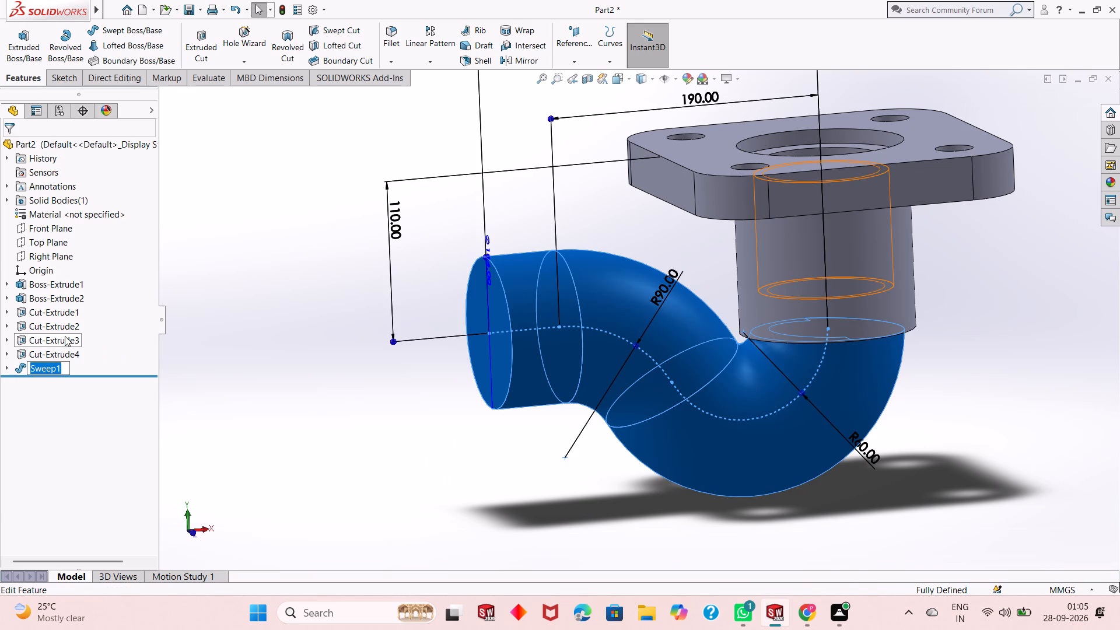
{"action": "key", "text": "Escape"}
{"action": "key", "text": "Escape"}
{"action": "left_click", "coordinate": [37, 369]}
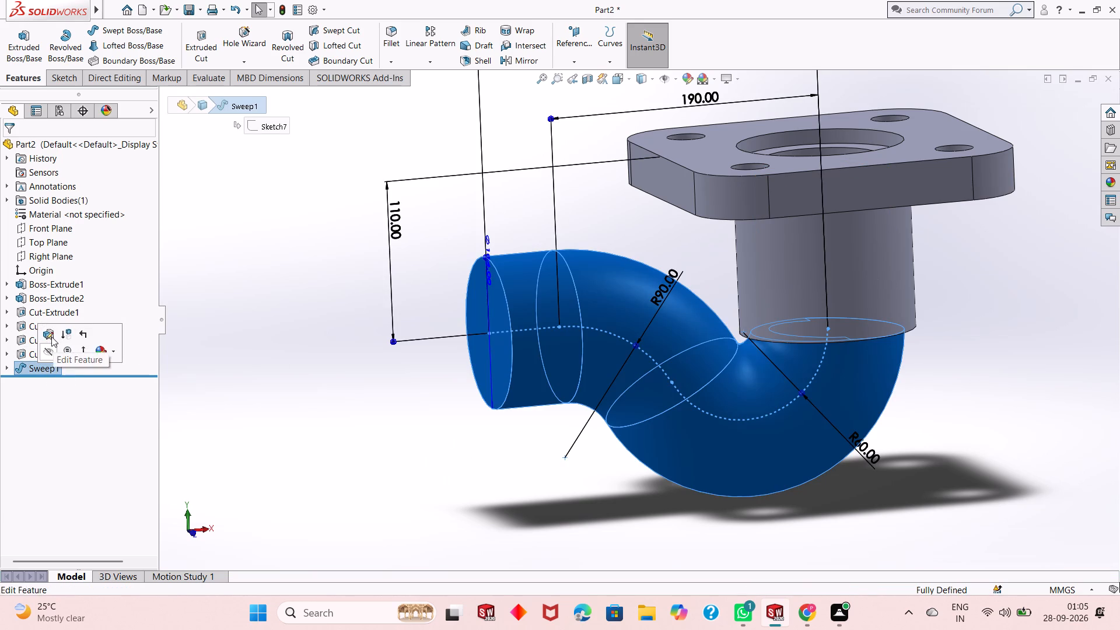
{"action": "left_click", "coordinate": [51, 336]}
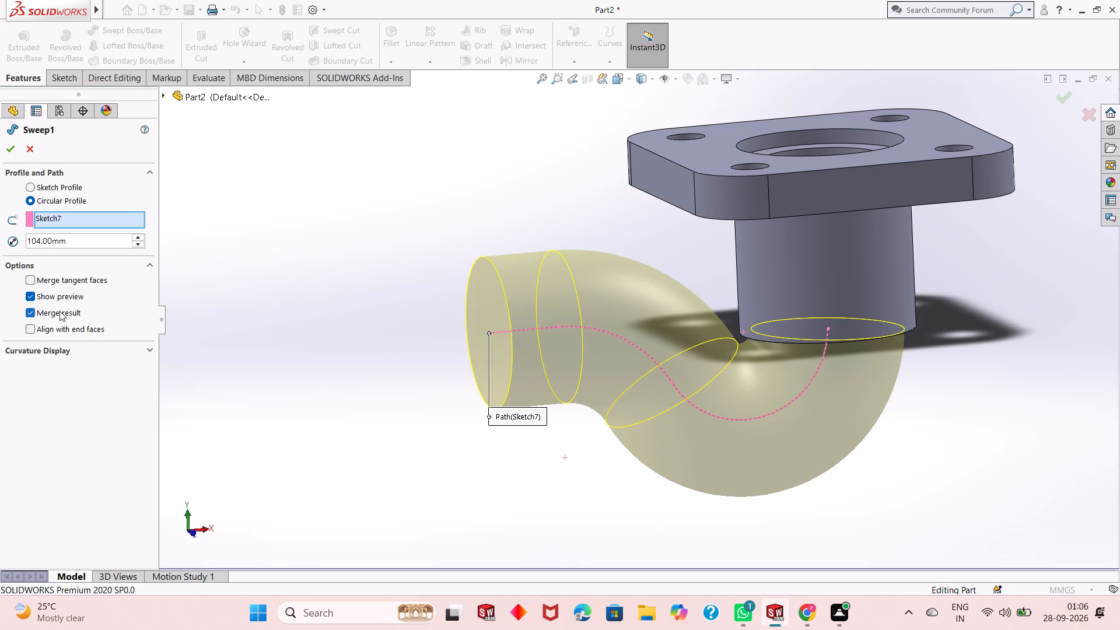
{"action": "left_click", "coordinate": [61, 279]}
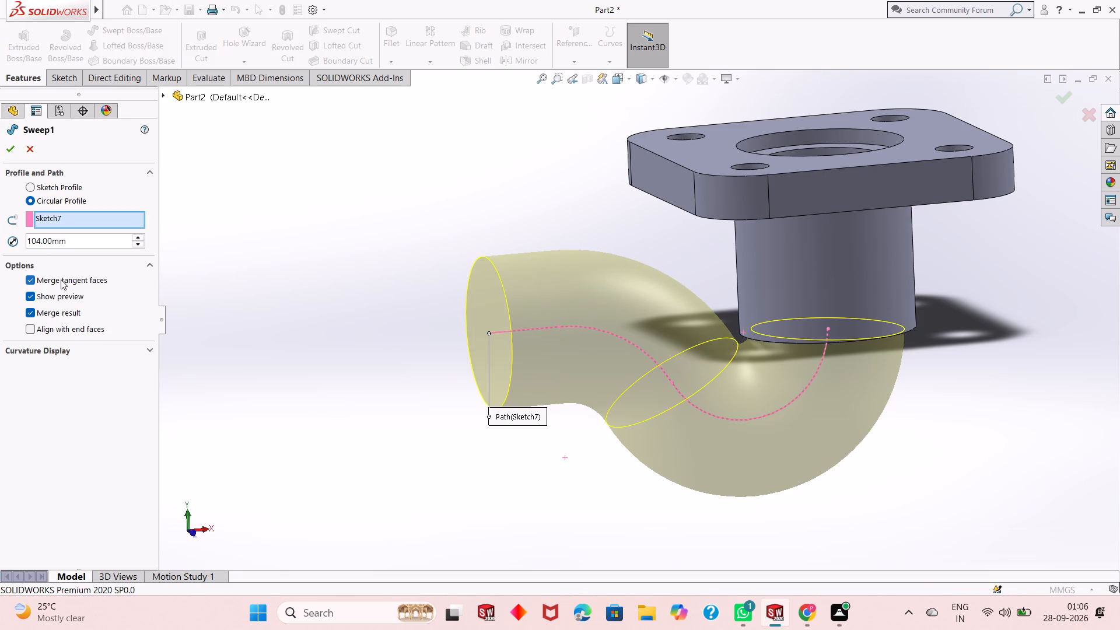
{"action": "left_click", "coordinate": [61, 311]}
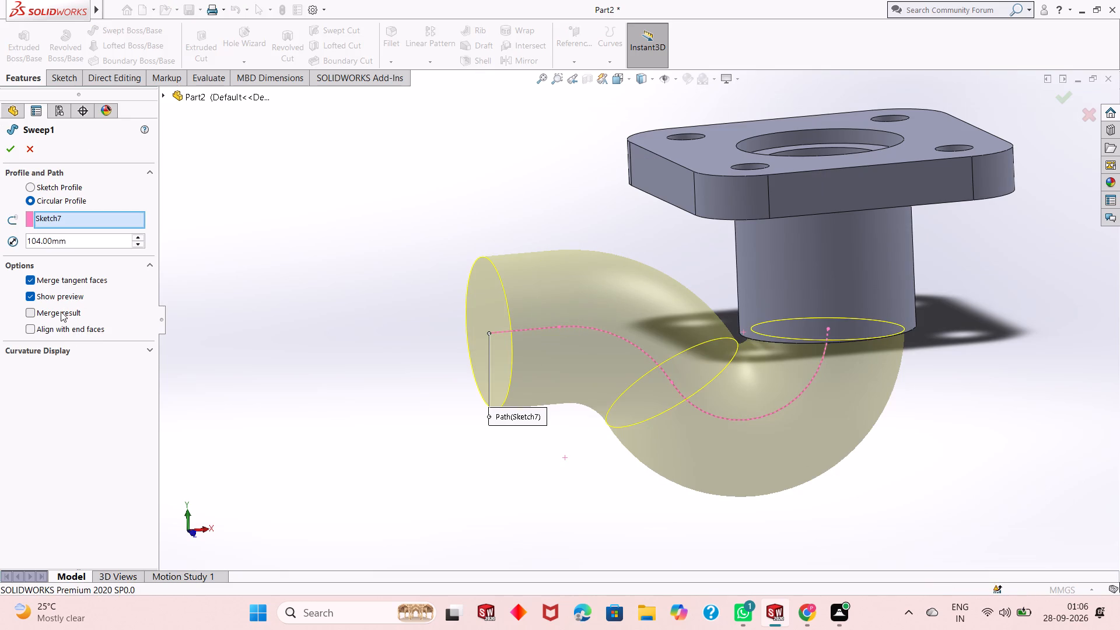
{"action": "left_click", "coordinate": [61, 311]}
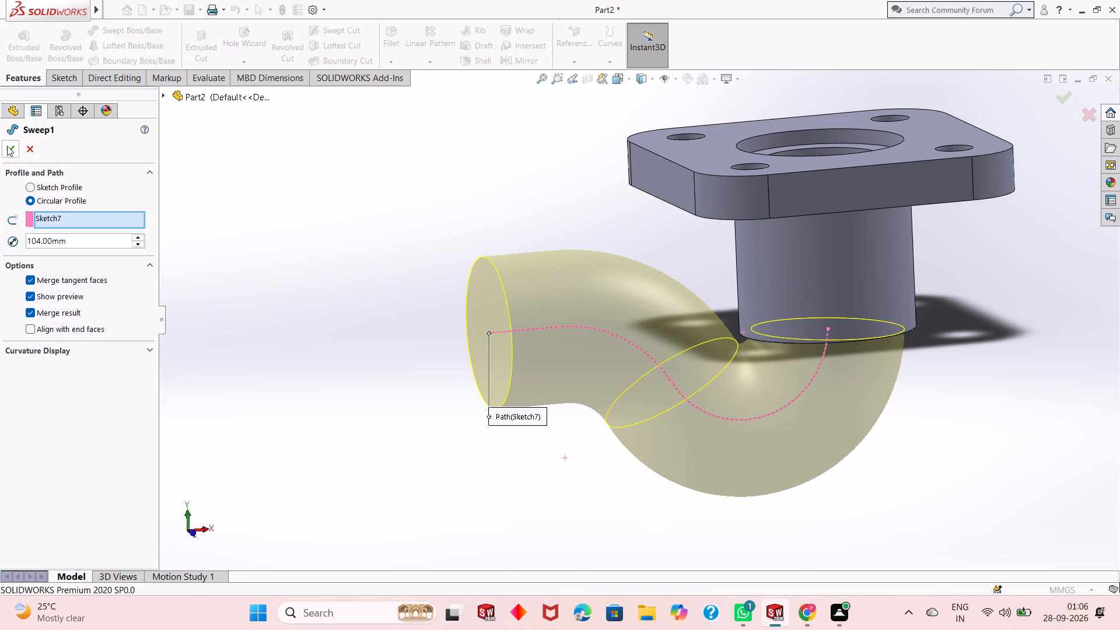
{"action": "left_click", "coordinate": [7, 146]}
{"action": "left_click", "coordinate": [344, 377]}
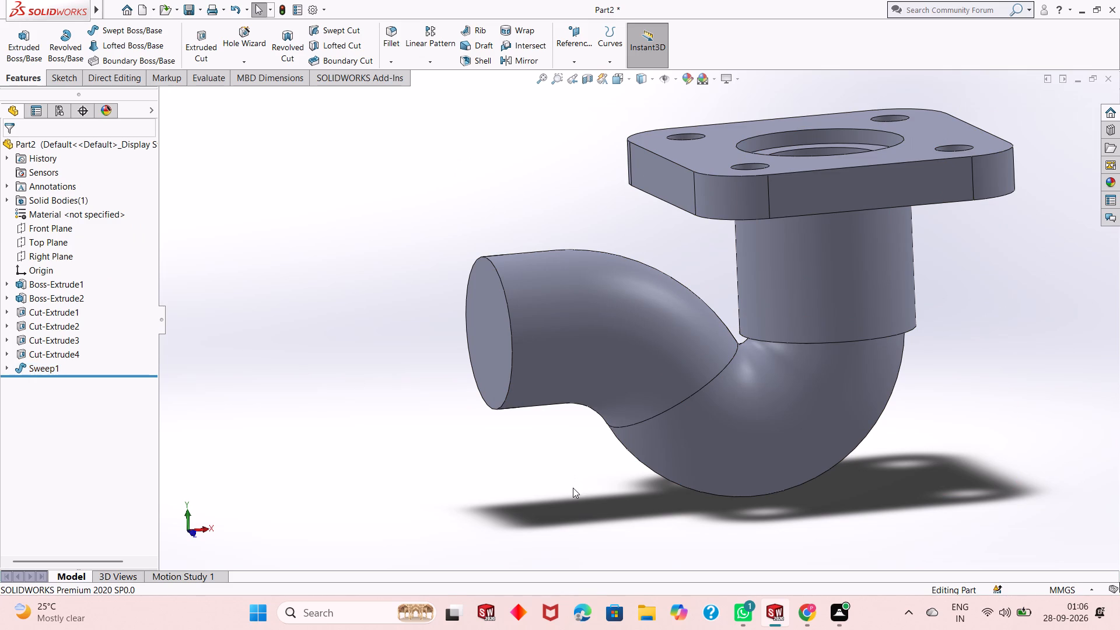
Examine the swept pipe's bends and its junction with the cylinder's base from several angles.
{"action": "middle_click_drag", "start_coordinate": [573, 491], "coordinate": [583, 484]}
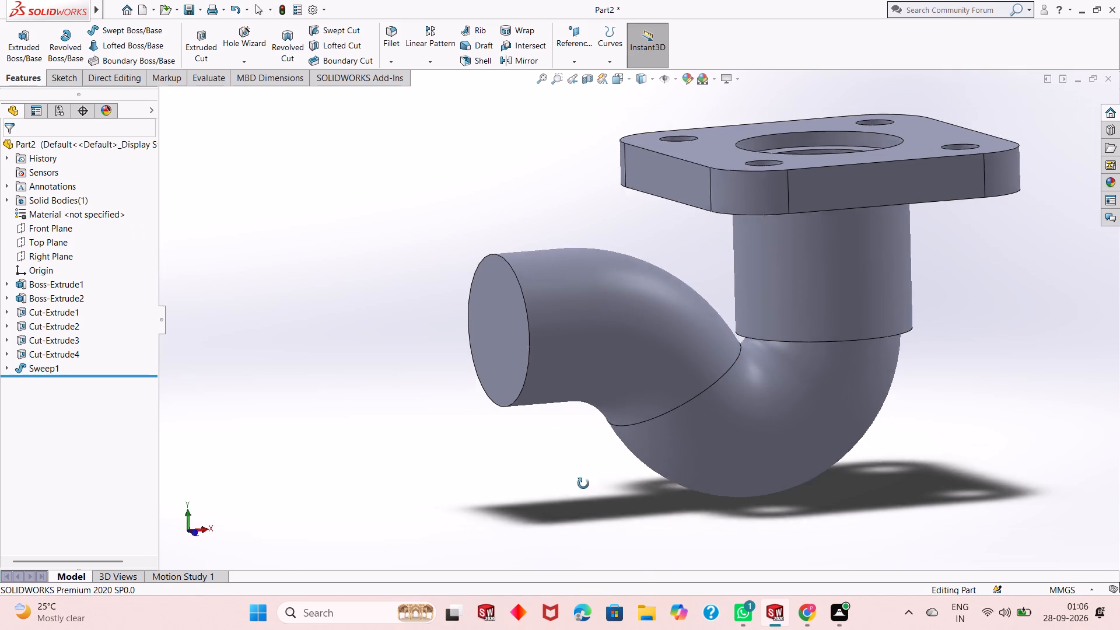
{"action": "middle_click_drag", "start_coordinate": [583, 484], "coordinate": [548, 418]}
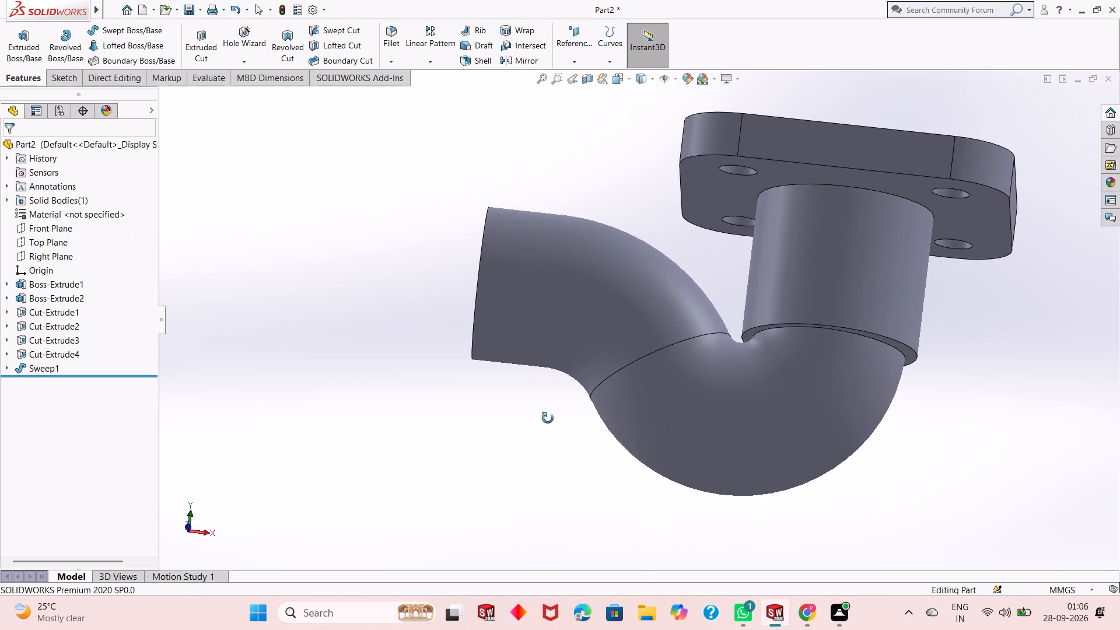
{"action": "middle_click_drag", "start_coordinate": [548, 418], "coordinate": [542, 426]}
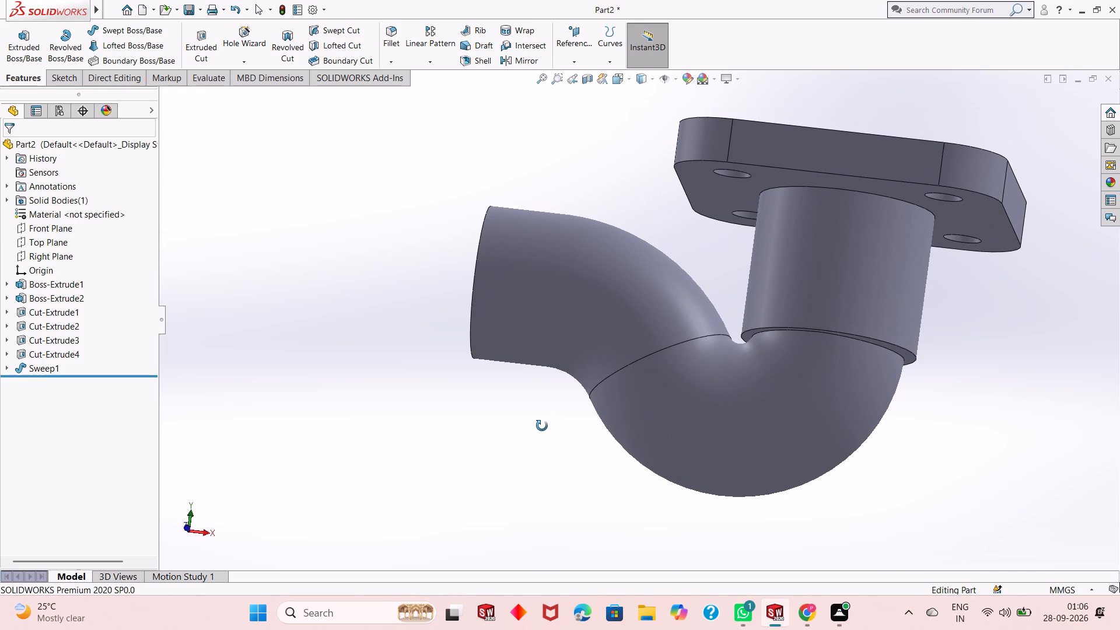
{"action": "middle_click_drag", "start_coordinate": [542, 426], "coordinate": [536, 433]}
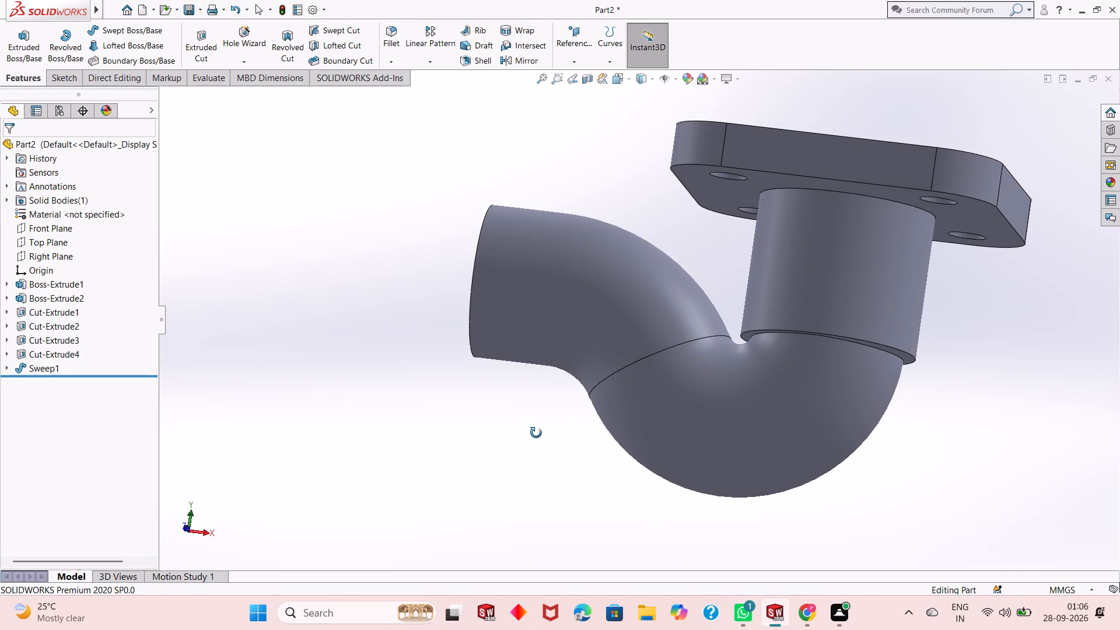
{"action": "middle_click_drag", "start_coordinate": [536, 433], "coordinate": [534, 454]}
{"action": "scroll", "coordinate": [534, 454], "scroll_direction": "up", "scroll_amount": 1}
{"action": "middle_click_drag", "start_coordinate": [607, 433], "coordinate": [591, 416]}
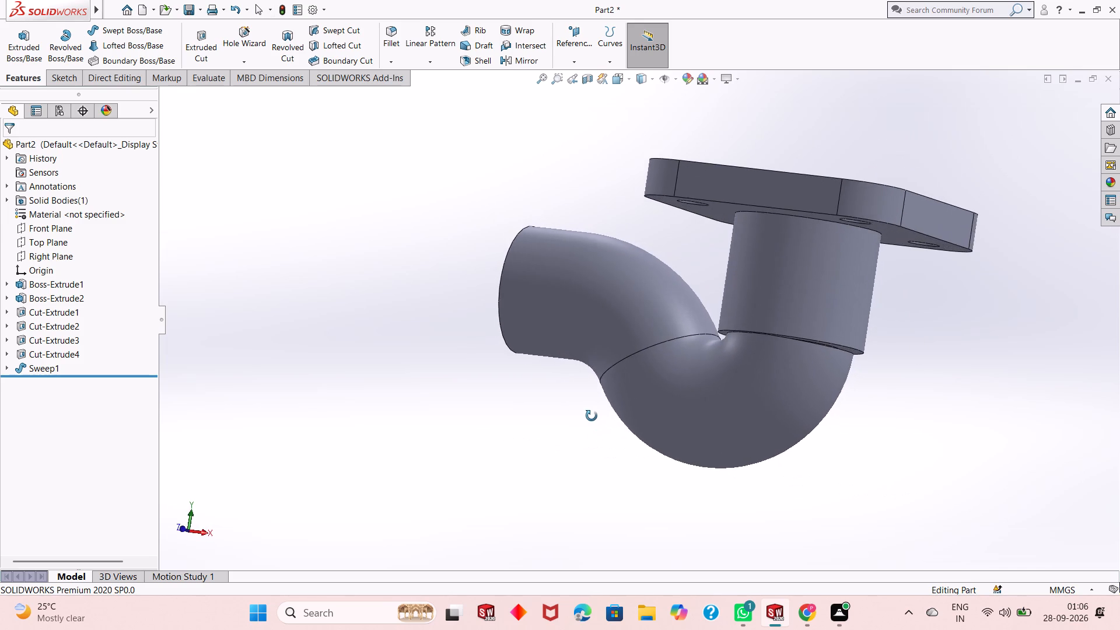
{"action": "middle_click_drag", "start_coordinate": [591, 416], "coordinate": [577, 420]}
{"action": "scroll", "coordinate": [737, 349], "scroll_direction": "down", "scroll_amount": 4}
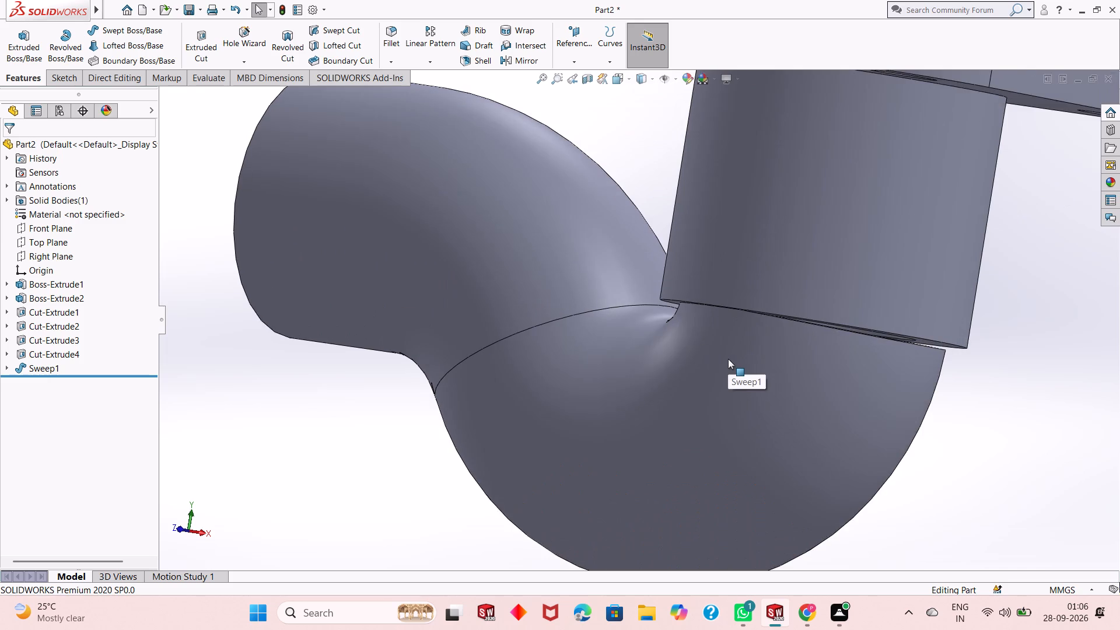
{"action": "scroll", "coordinate": [728, 359], "scroll_direction": "up", "scroll_amount": 1}
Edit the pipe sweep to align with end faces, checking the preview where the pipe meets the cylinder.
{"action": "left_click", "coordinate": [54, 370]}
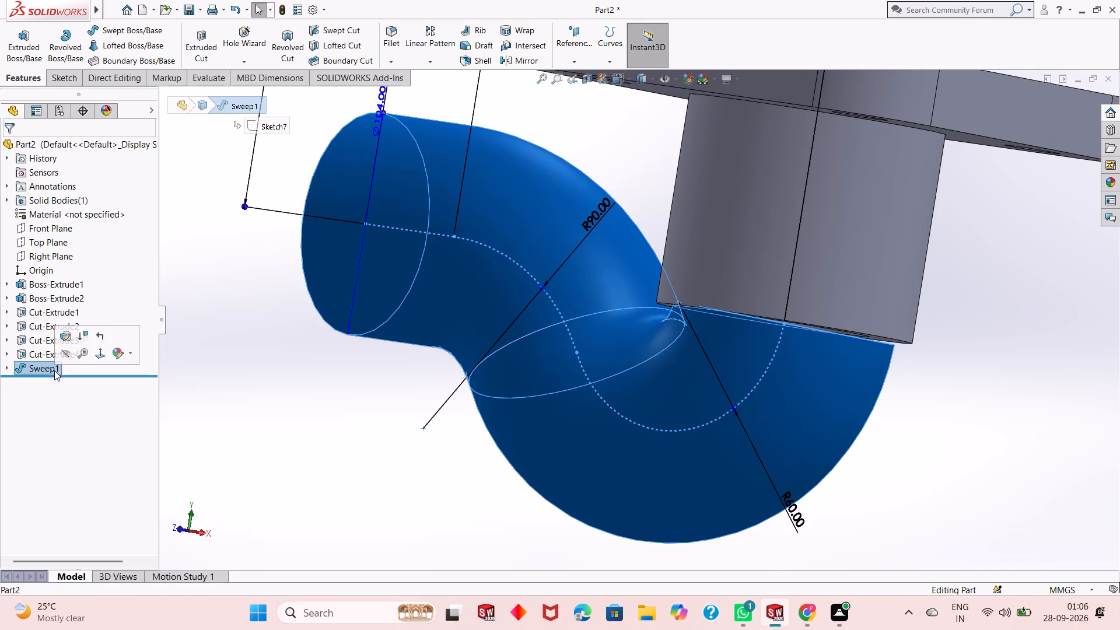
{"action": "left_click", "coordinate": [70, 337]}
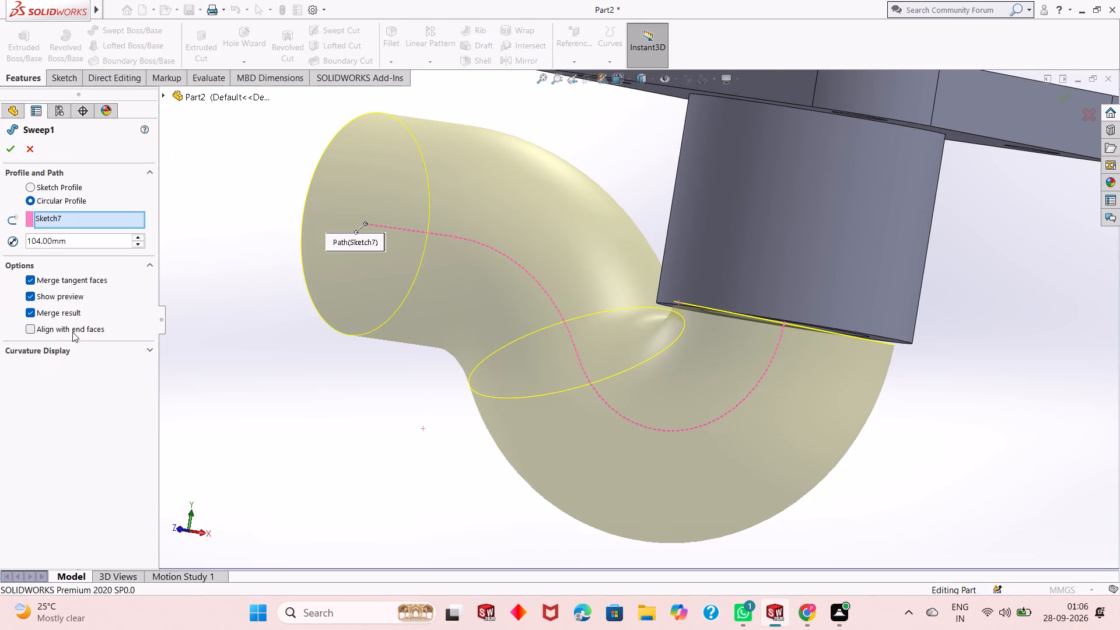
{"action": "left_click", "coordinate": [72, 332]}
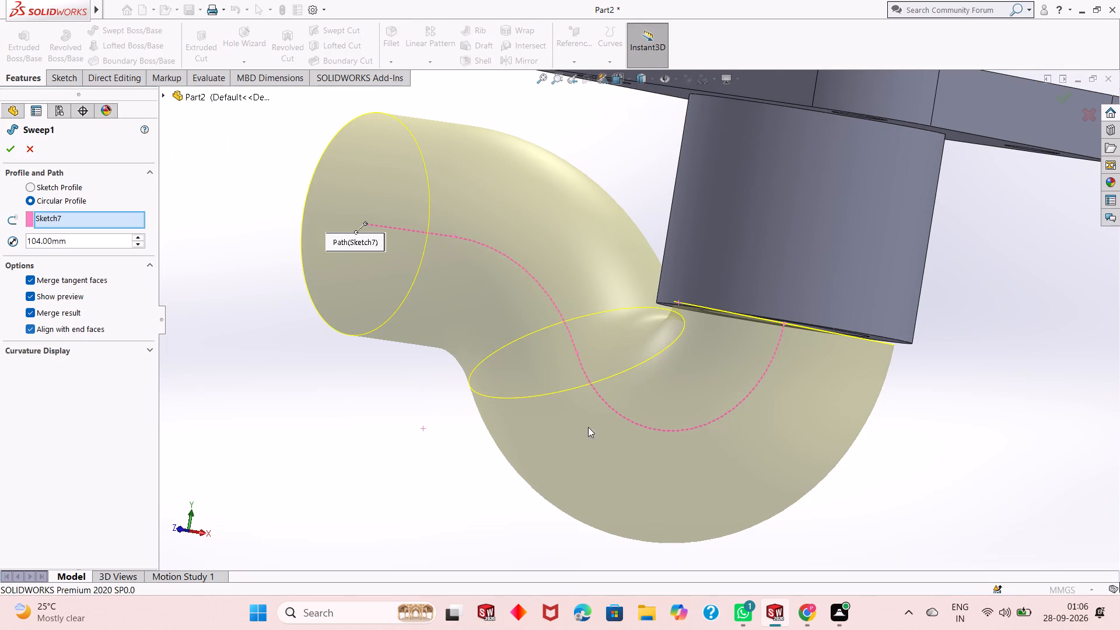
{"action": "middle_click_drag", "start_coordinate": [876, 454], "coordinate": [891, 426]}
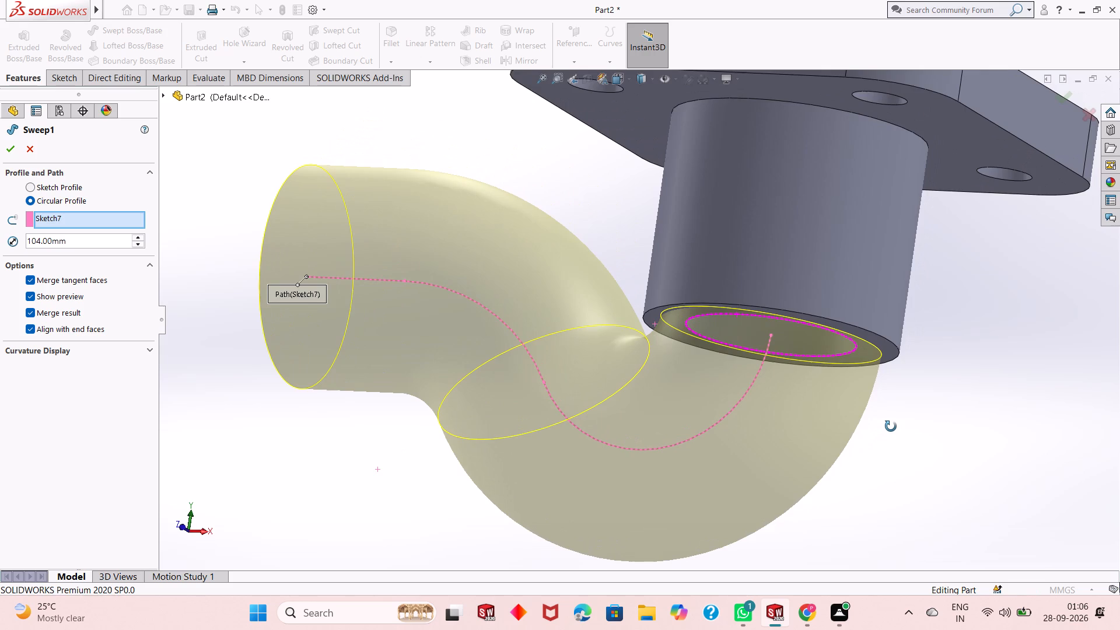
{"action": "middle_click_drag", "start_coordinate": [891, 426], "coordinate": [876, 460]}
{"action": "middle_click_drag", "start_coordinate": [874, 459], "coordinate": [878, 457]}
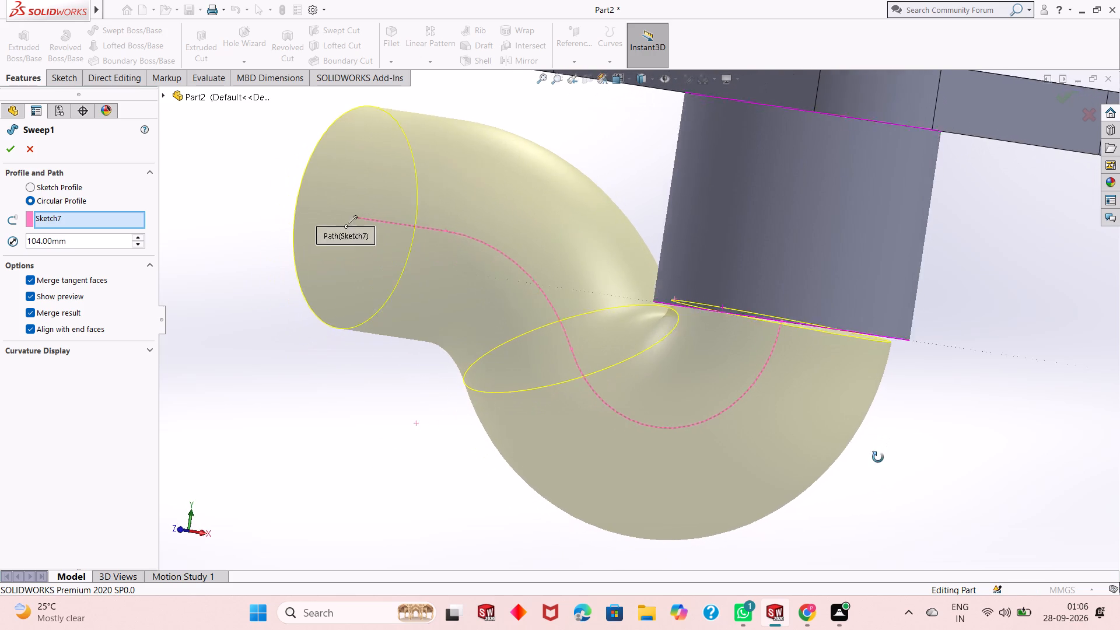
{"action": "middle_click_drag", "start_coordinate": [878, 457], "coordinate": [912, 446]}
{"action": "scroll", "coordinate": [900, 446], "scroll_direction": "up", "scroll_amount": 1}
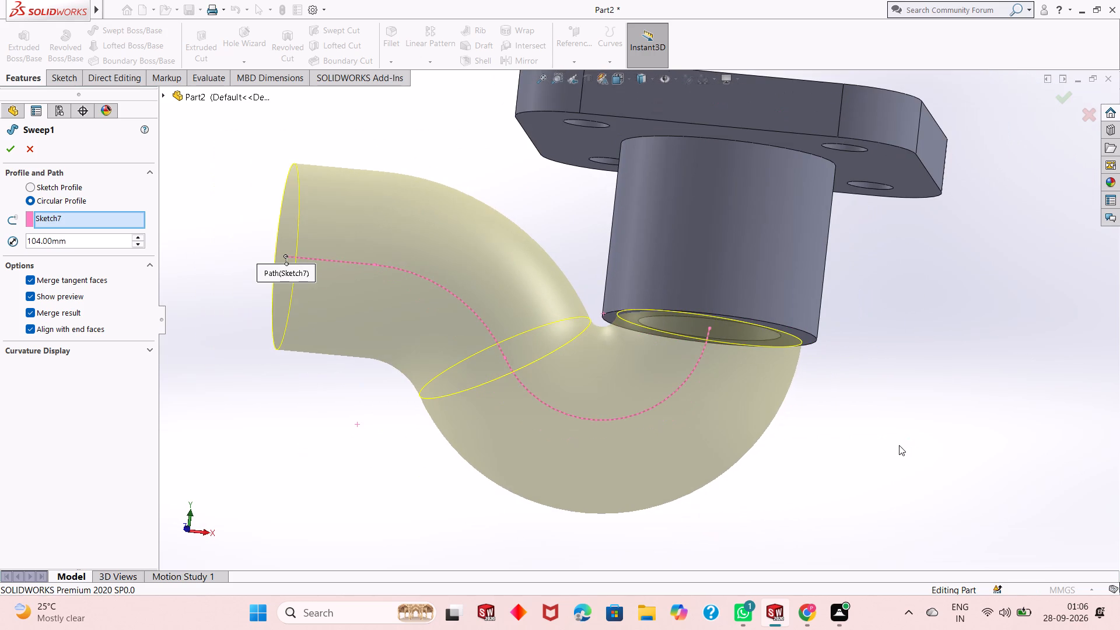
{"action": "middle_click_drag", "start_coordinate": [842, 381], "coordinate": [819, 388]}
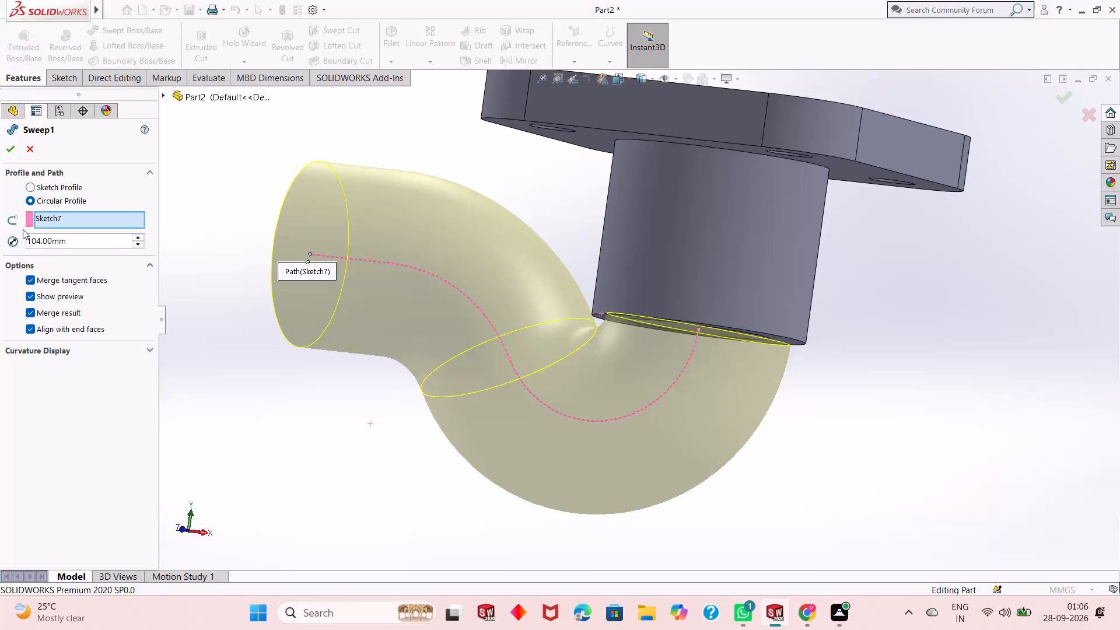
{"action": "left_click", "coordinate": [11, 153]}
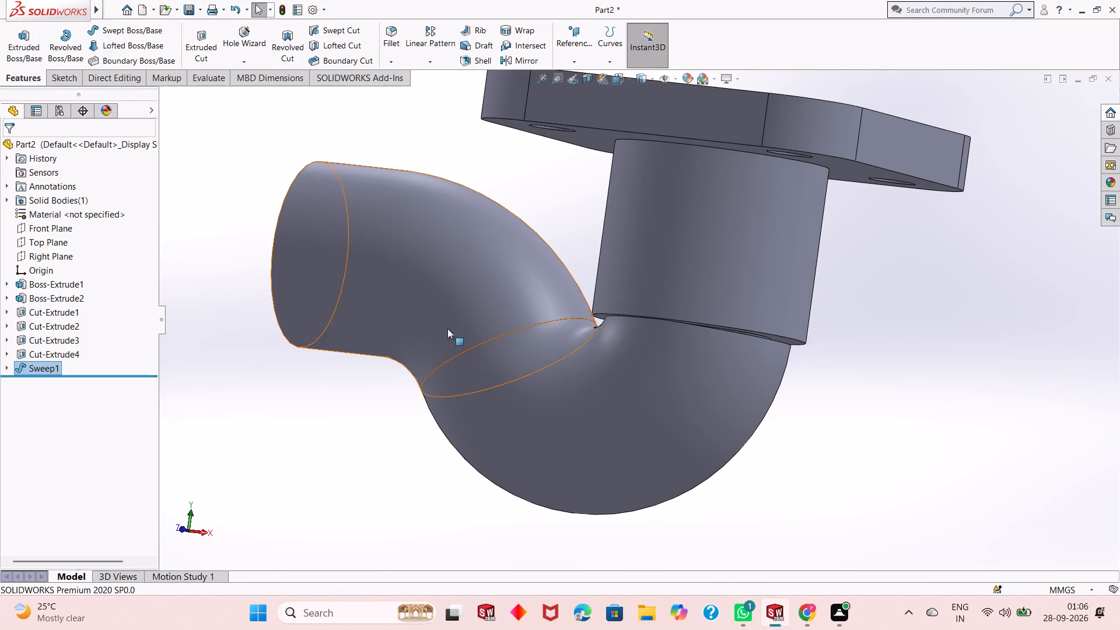
Inspect the joint between the swept pipe and the cylinder's bottom face up close and from below.
{"action": "scroll", "coordinate": [654, 349], "scroll_direction": "down", "scroll_amount": 2}
{"action": "middle_click_drag", "start_coordinate": [895, 375], "coordinate": [894, 389]}
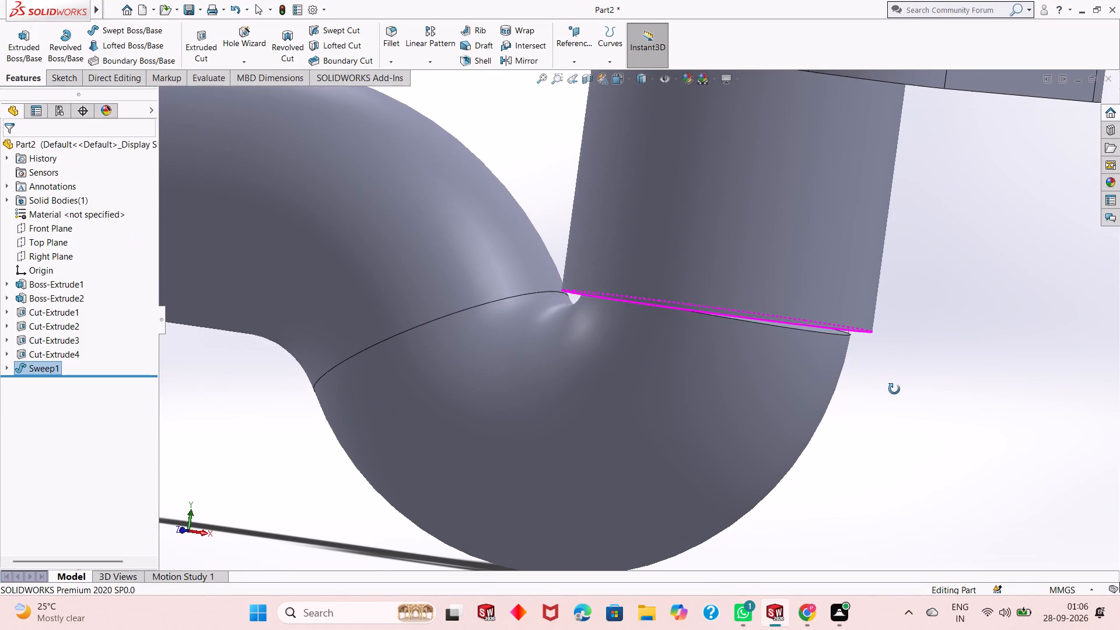
{"action": "middle_click_drag", "start_coordinate": [894, 389], "coordinate": [911, 360]}
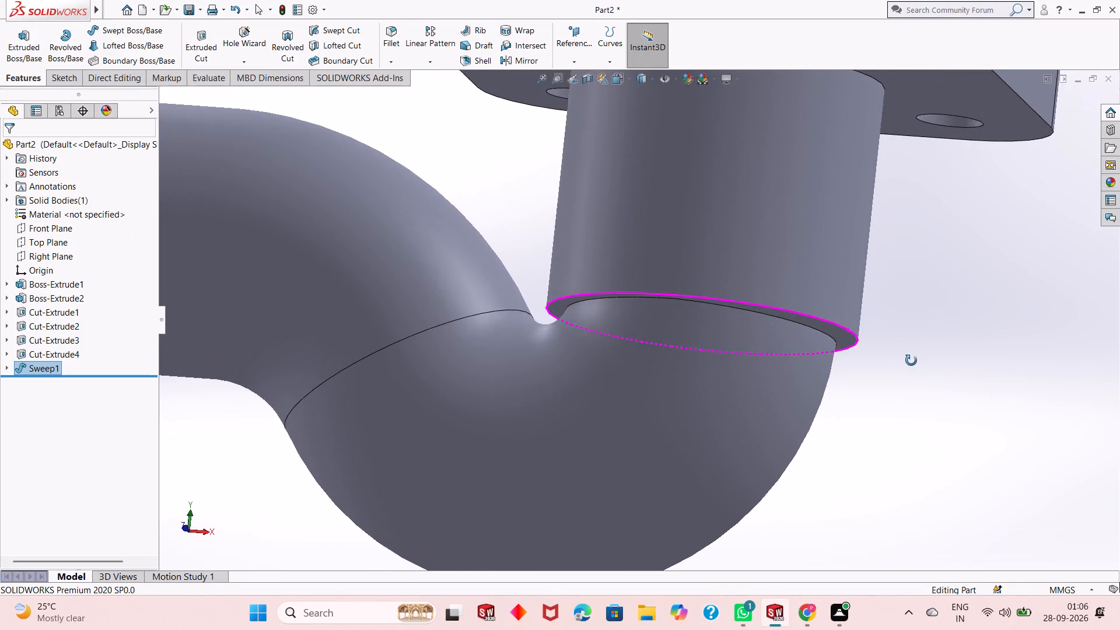
{"action": "middle_click_drag", "start_coordinate": [911, 360], "coordinate": [897, 391]}
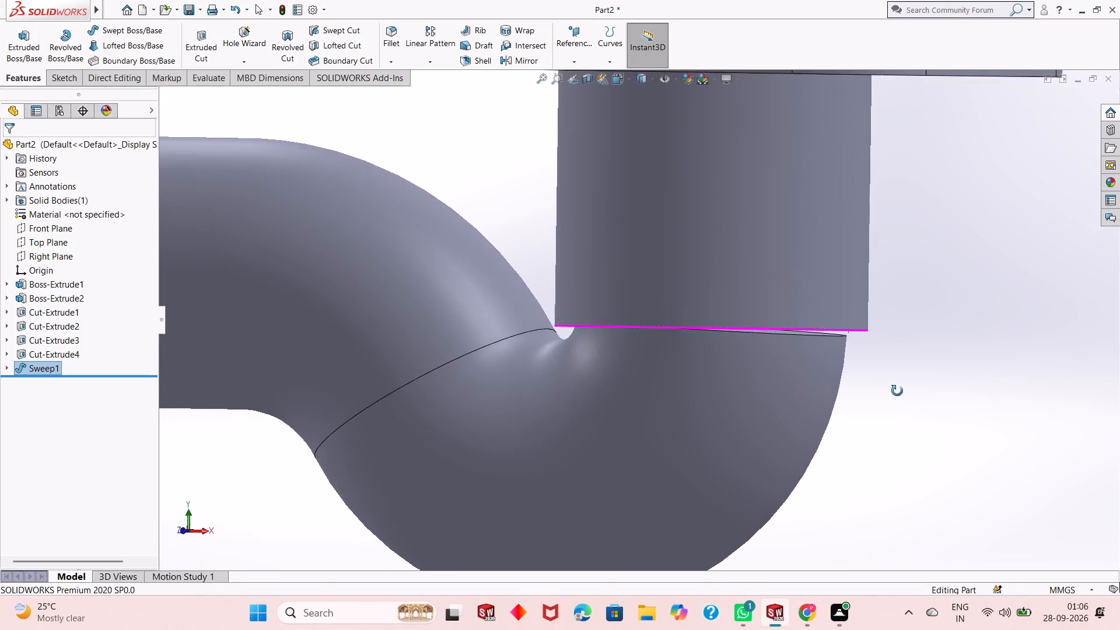
{"action": "middle_click_drag", "start_coordinate": [897, 391], "coordinate": [893, 383]}
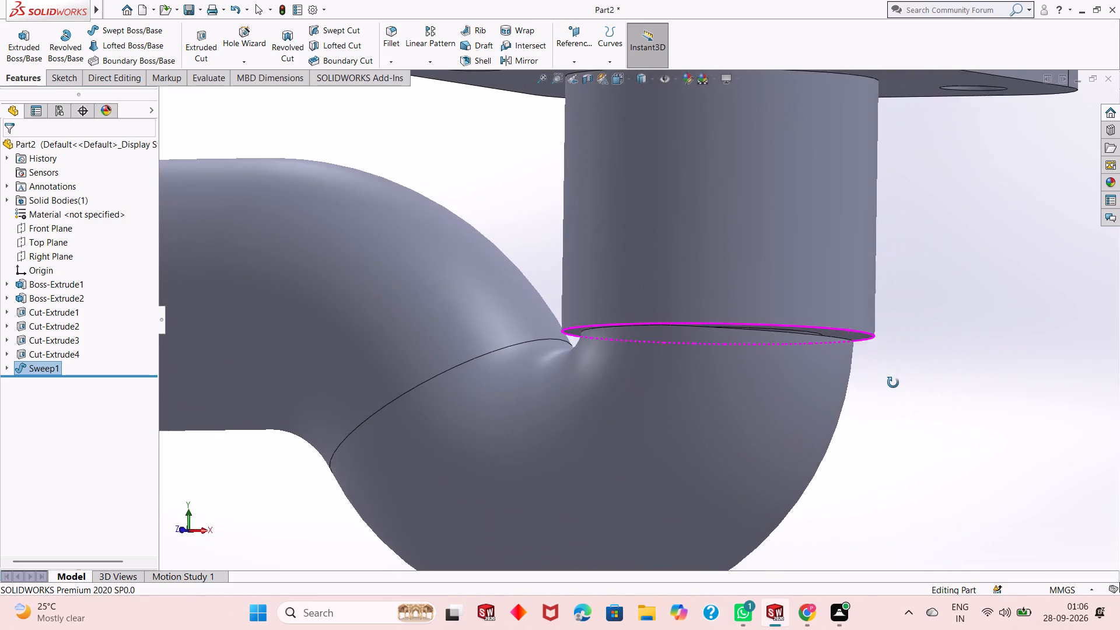
{"action": "middle_click_drag", "start_coordinate": [893, 383], "coordinate": [925, 327]}
{"action": "scroll", "coordinate": [881, 423], "scroll_direction": "up", "scroll_amount": 3}
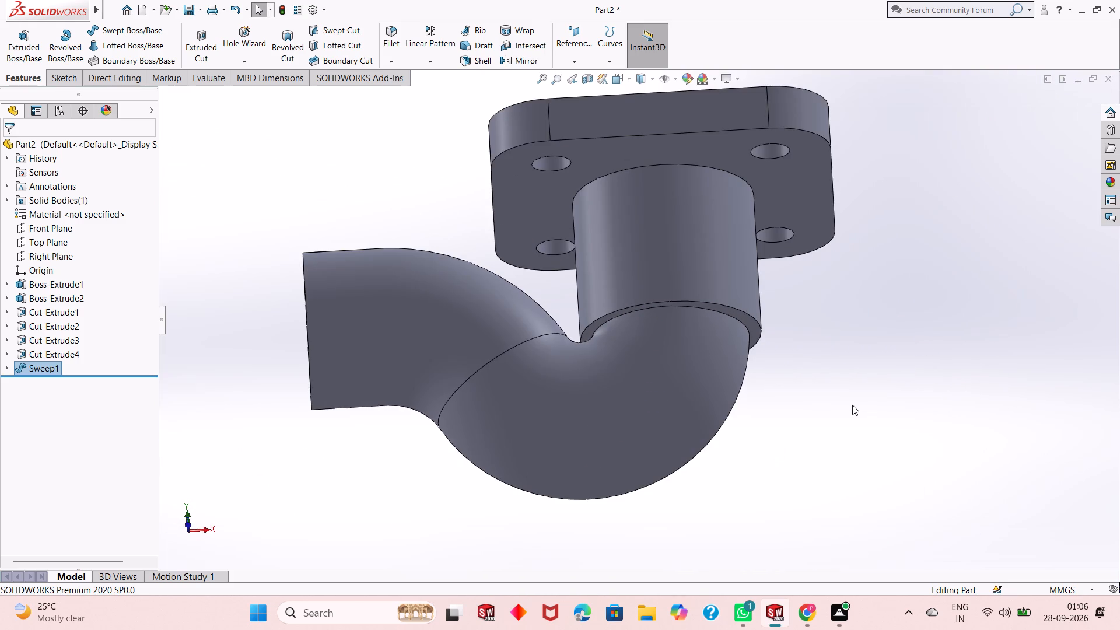
{"action": "middle_click_drag", "start_coordinate": [850, 406], "coordinate": [862, 443]}
{"action": "middle_click_drag", "start_coordinate": [857, 447], "coordinate": [856, 470]}
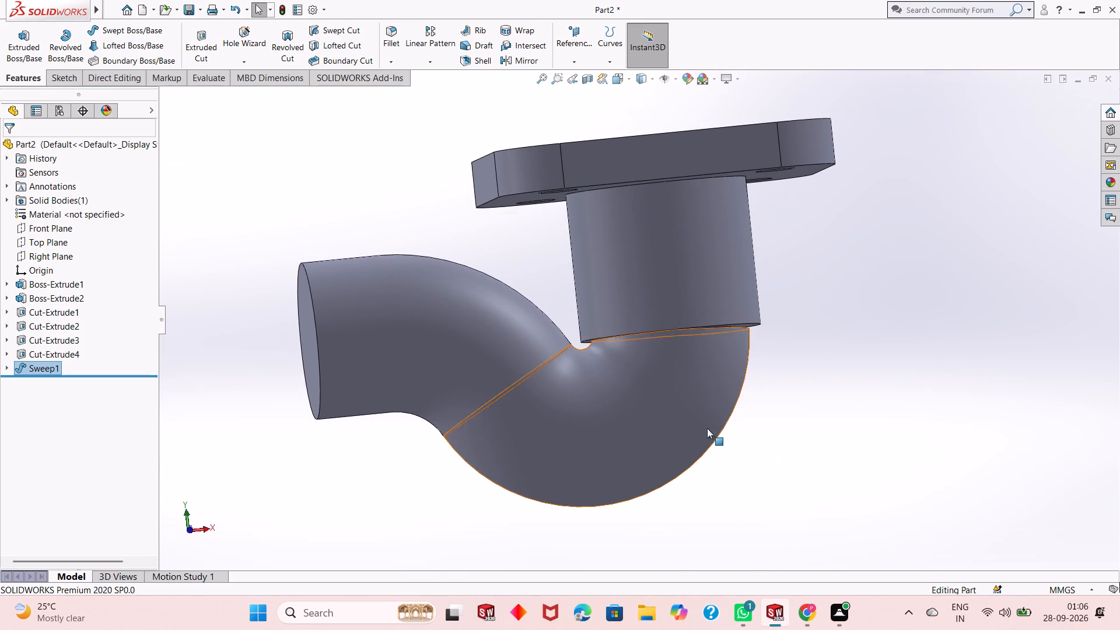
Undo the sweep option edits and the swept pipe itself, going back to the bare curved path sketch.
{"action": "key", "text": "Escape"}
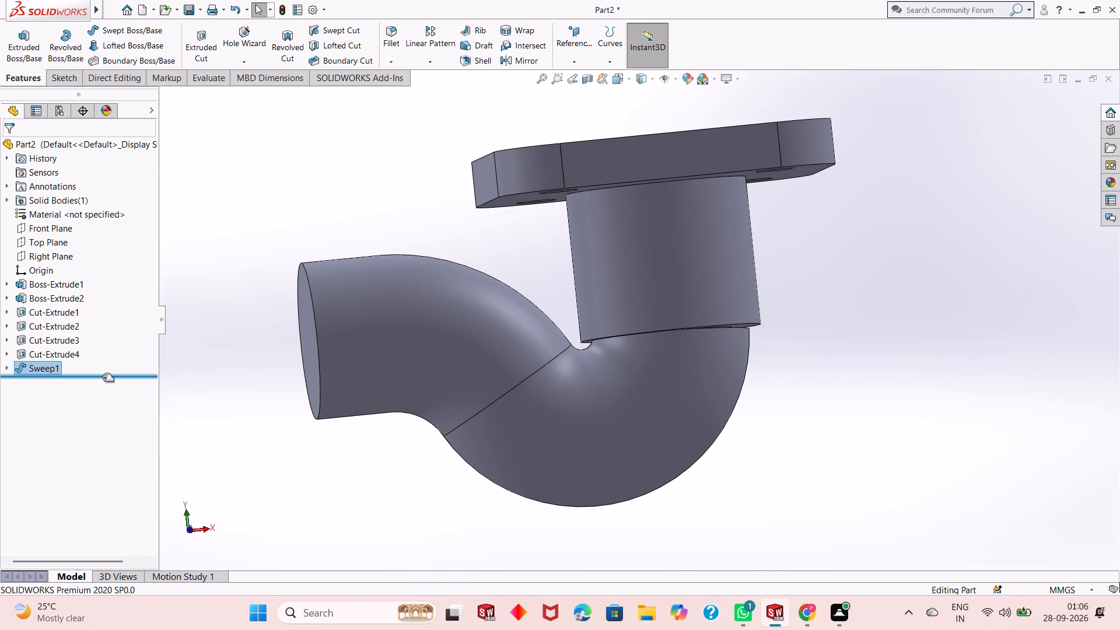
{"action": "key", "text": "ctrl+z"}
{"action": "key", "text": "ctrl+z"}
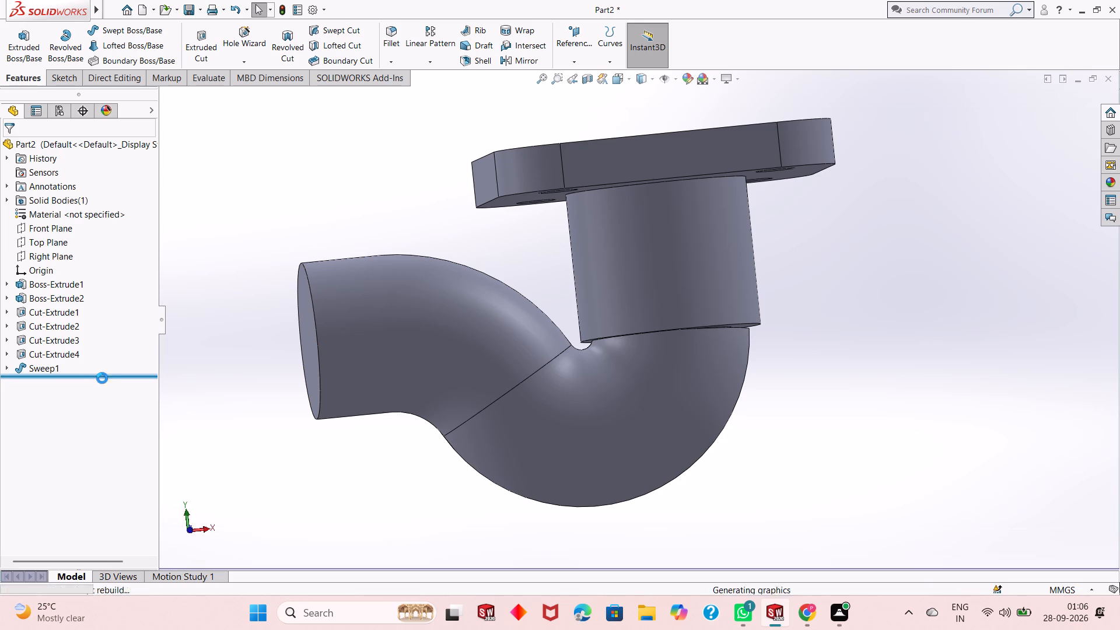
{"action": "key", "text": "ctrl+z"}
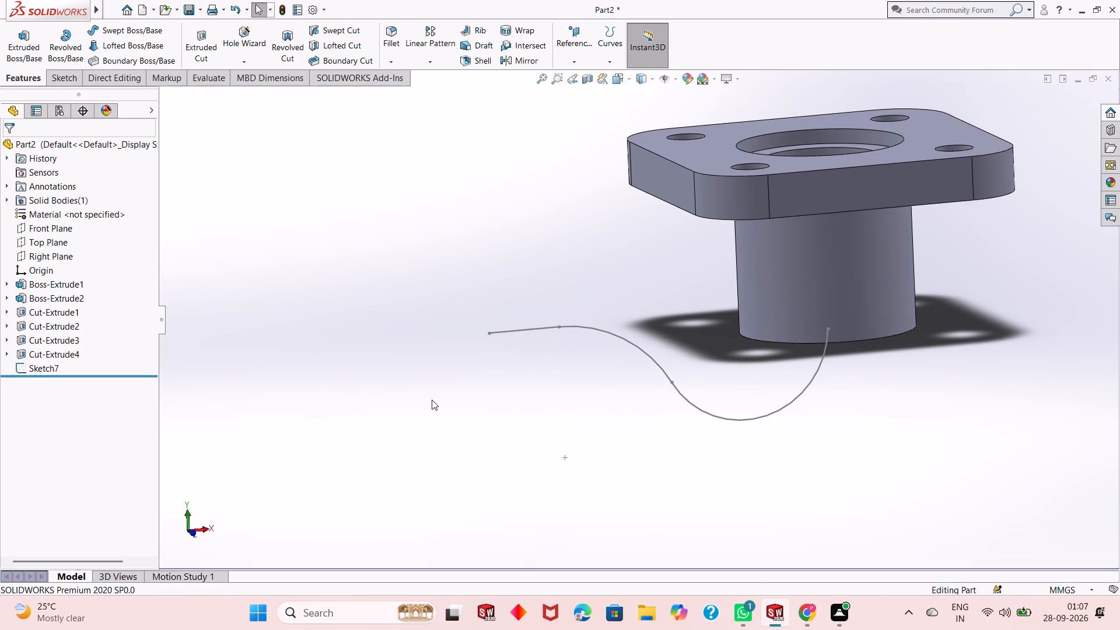
Start a boss sweep with a circular profile, using the curved sketch below the cylinder as its path.
{"action": "key", "text": "ctrl+8"}
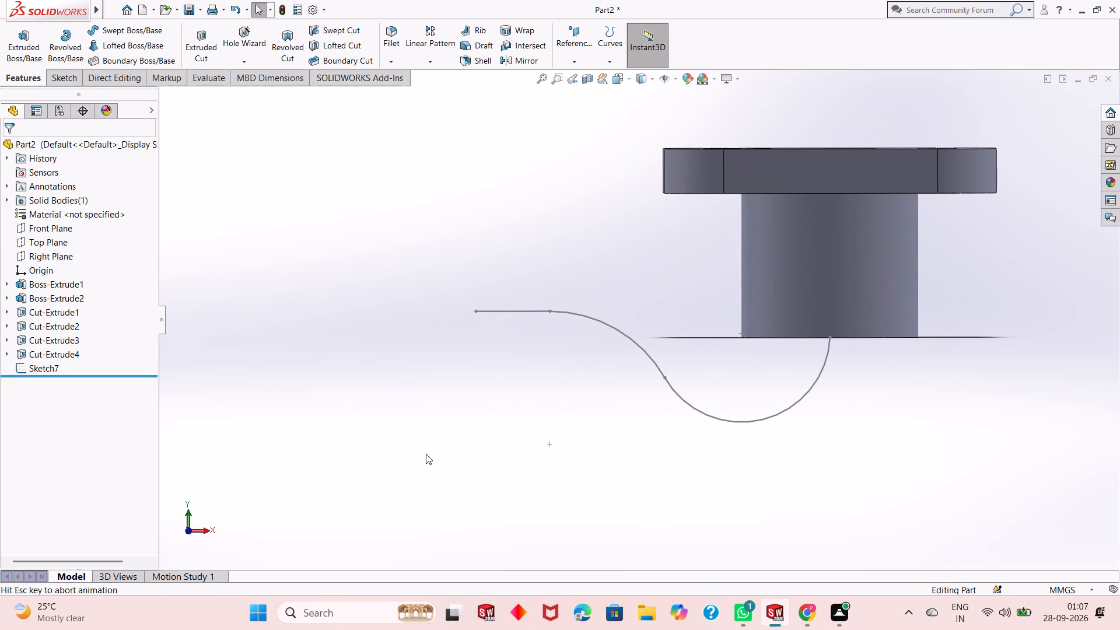
{"action": "left_click", "coordinate": [130, 23]}
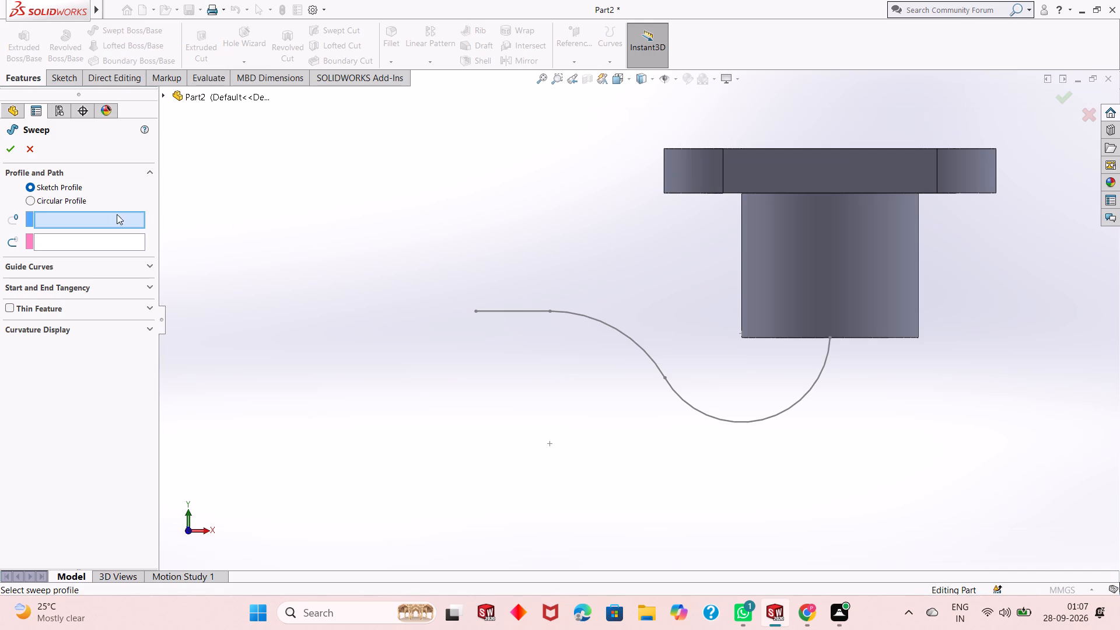
{"action": "left_click", "coordinate": [43, 198]}
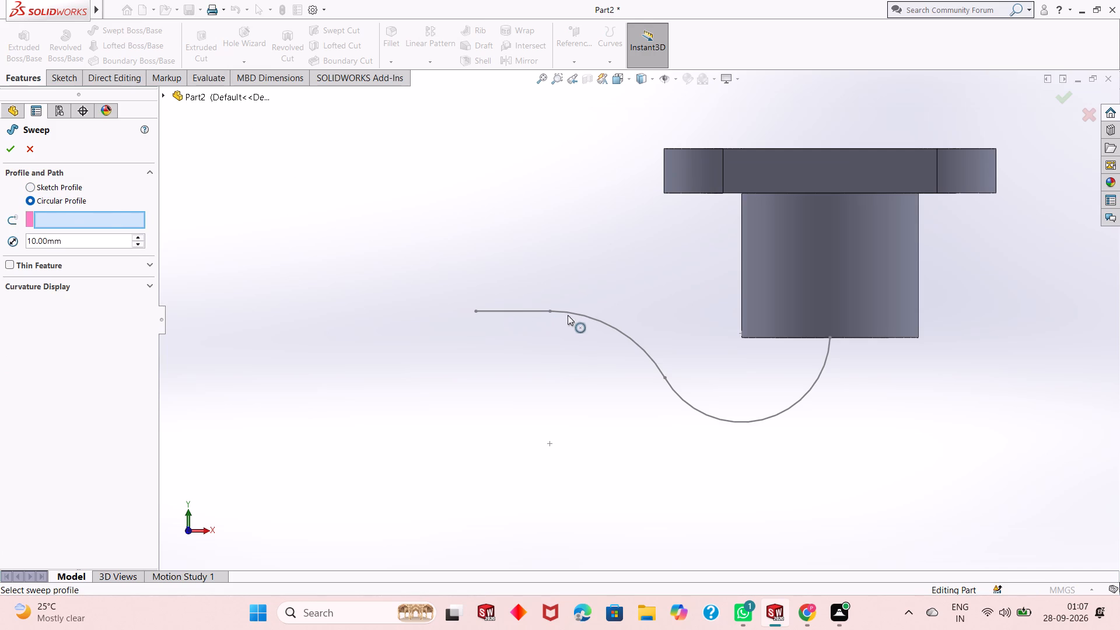
{"action": "left_click", "coordinate": [831, 346]}
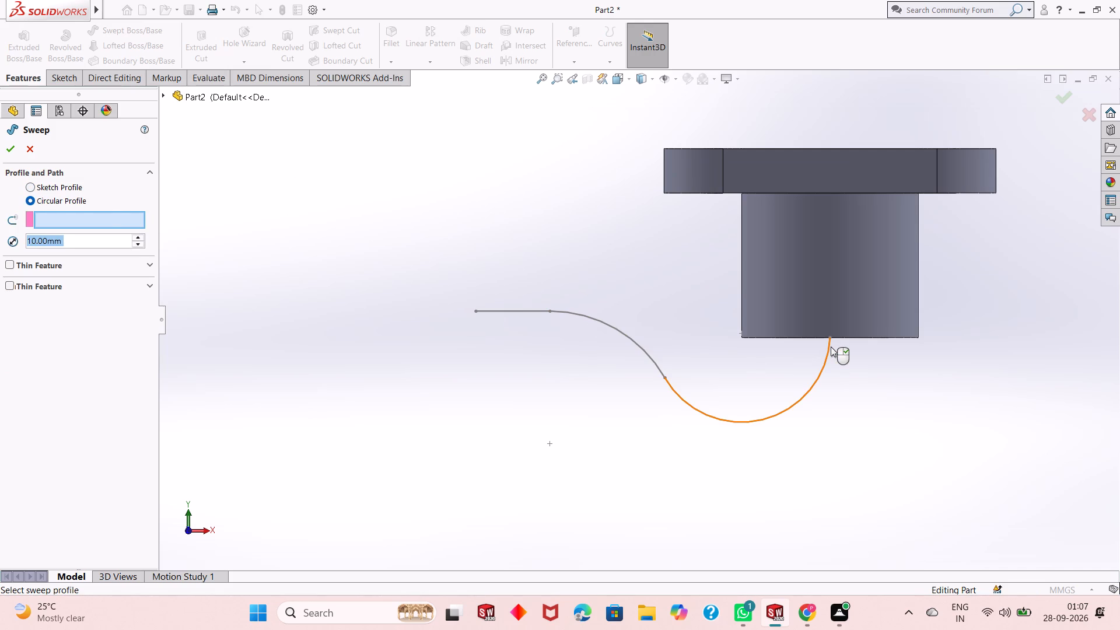
{"action": "scroll", "coordinate": [835, 351], "scroll_direction": "down", "scroll_amount": 7}
{"action": "scroll", "coordinate": [648, 283], "scroll_direction": "down", "scroll_amount": 7}
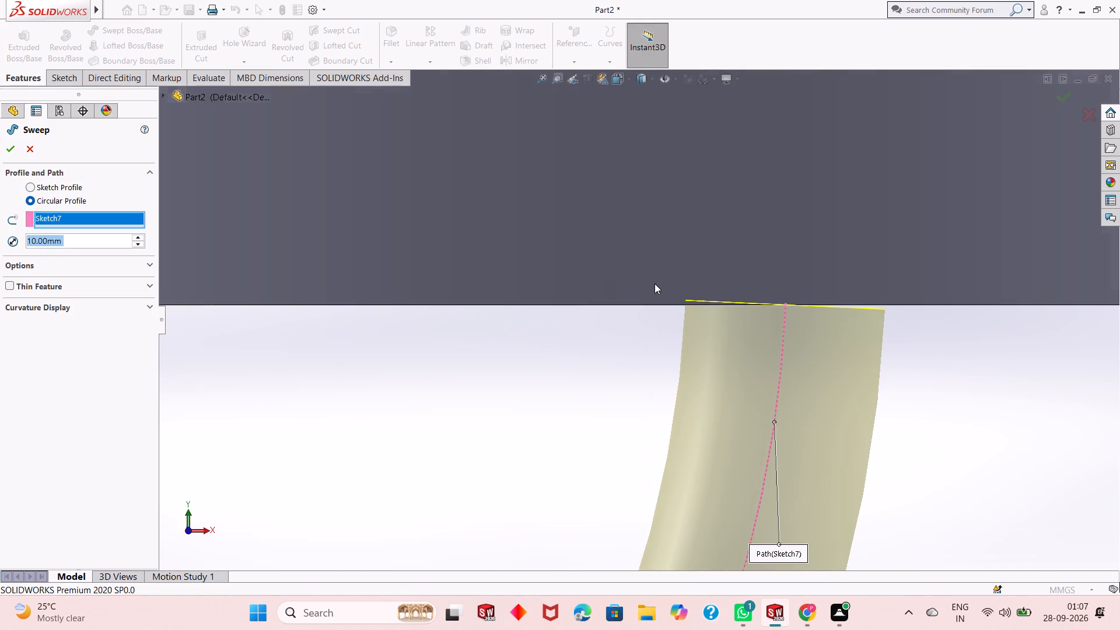
{"action": "scroll", "coordinate": [705, 322], "scroll_direction": "down", "scroll_amount": 4}
{"action": "scroll", "coordinate": [695, 335], "scroll_direction": "up", "scroll_amount": 4}
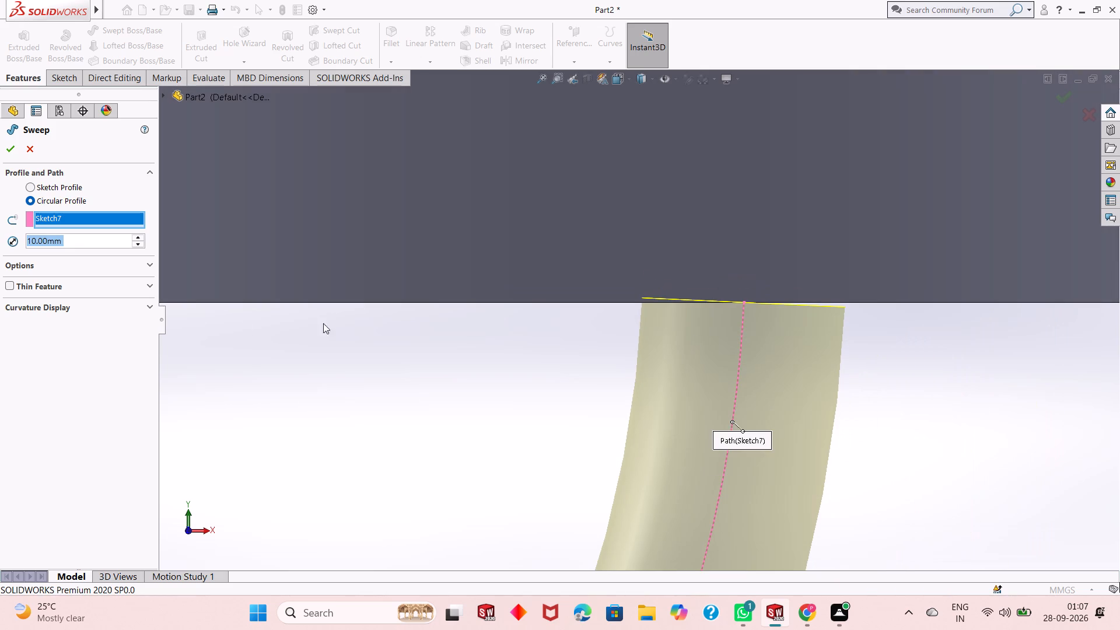
Enable merging tangent faces and aligning with end faces for the sweep, keeping preview and merge result on.
{"action": "left_click", "coordinate": [81, 272]}
{"action": "left_click", "coordinate": [153, 266]}
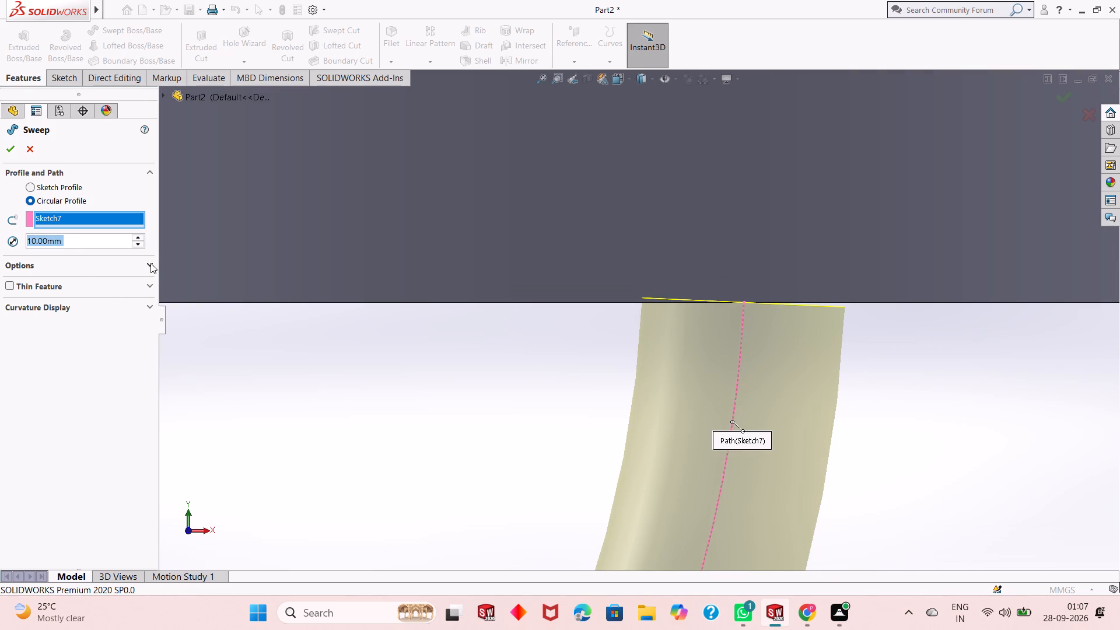
{"action": "left_click", "coordinate": [147, 262]}
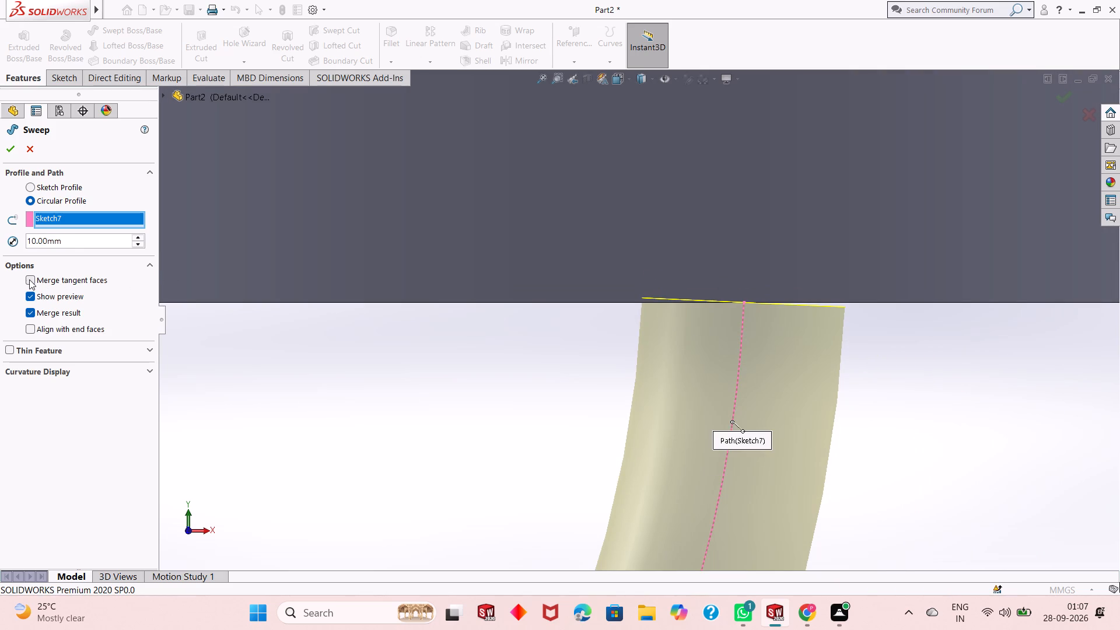
{"action": "left_click", "coordinate": [29, 279]}
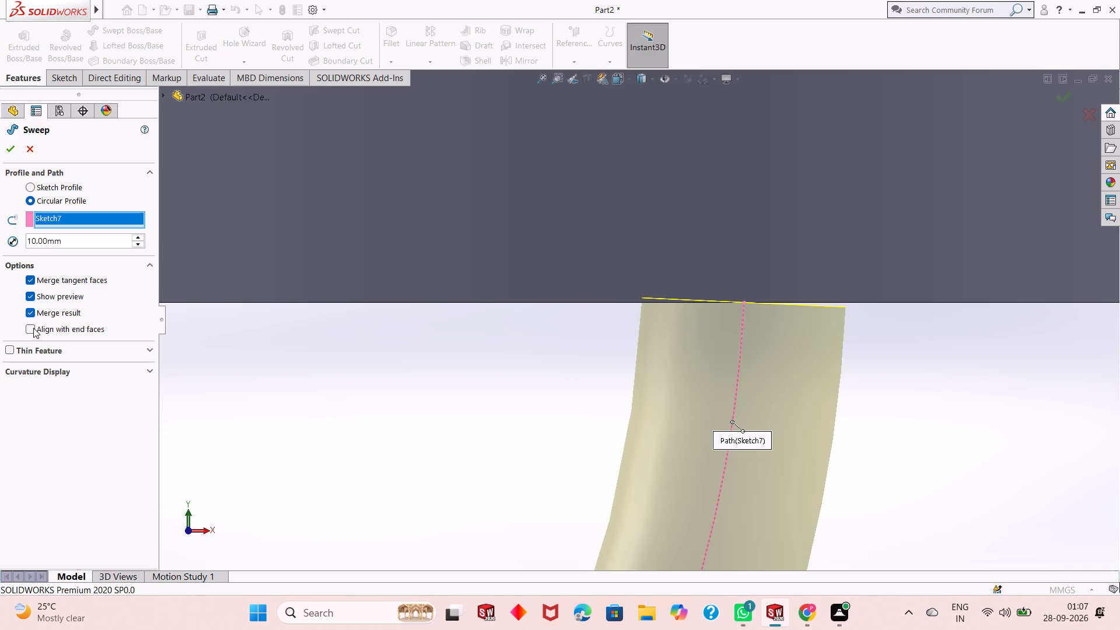
{"action": "left_click", "coordinate": [33, 328]}
{"action": "left_click", "coordinate": [30, 296]}
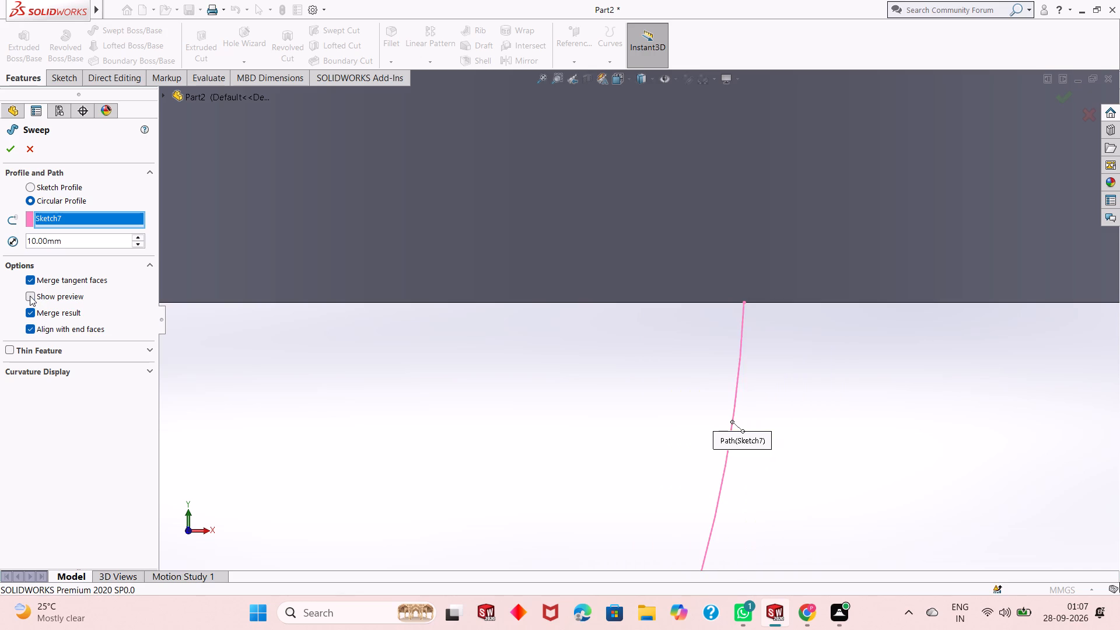
{"action": "left_click", "coordinate": [30, 296]}
{"action": "left_click", "coordinate": [30, 311]}
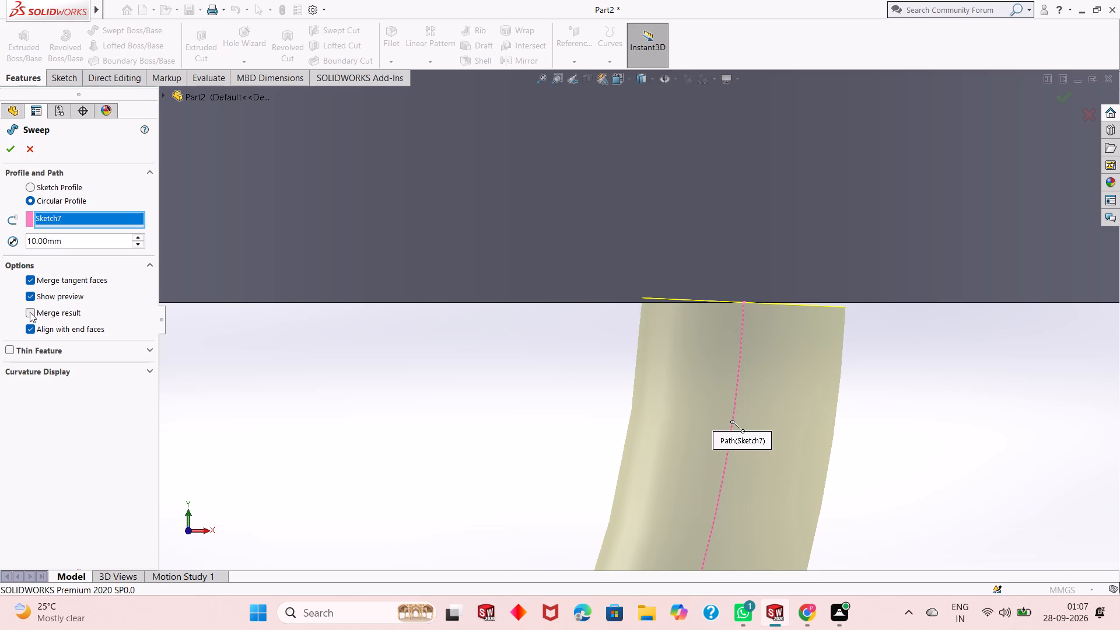
{"action": "left_click", "coordinate": [30, 312]}
Set the circular sweep profile's diameter to 104 mm.
{"action": "scroll", "coordinate": [489, 369], "scroll_direction": "up", "scroll_amount": 4}
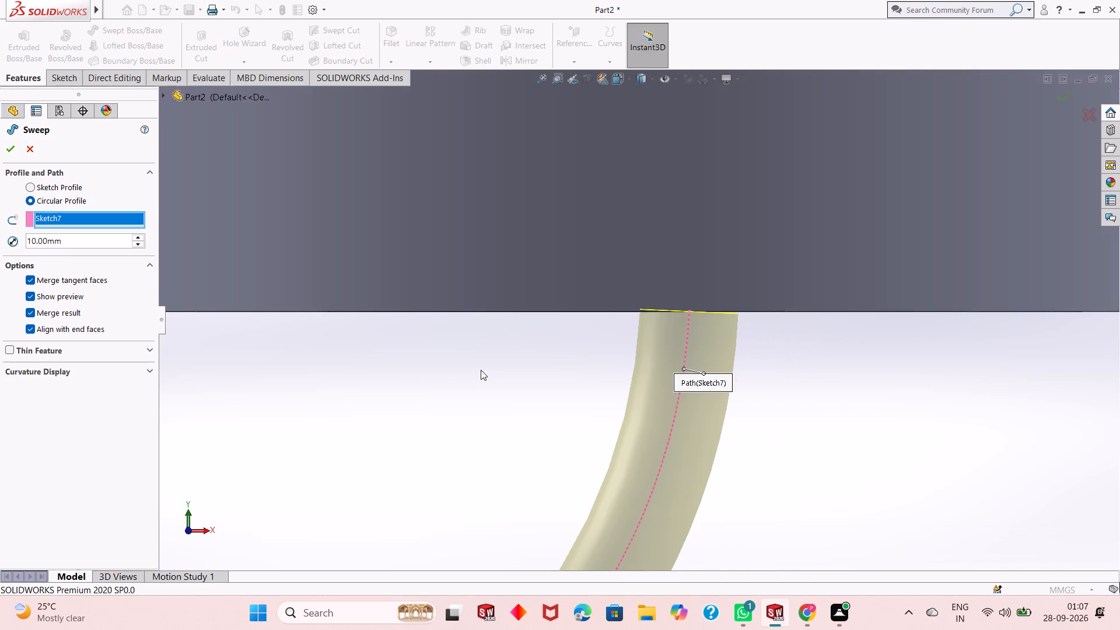
{"action": "scroll", "coordinate": [481, 370], "scroll_direction": "up", "scroll_amount": 1}
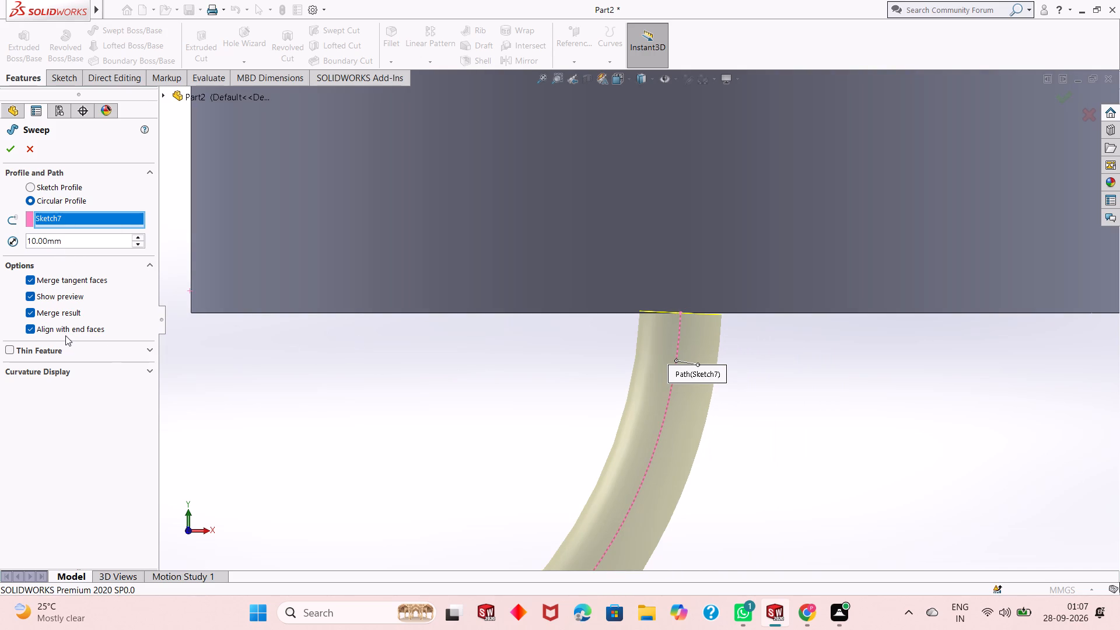
{"action": "double_click", "coordinate": [77, 240]}
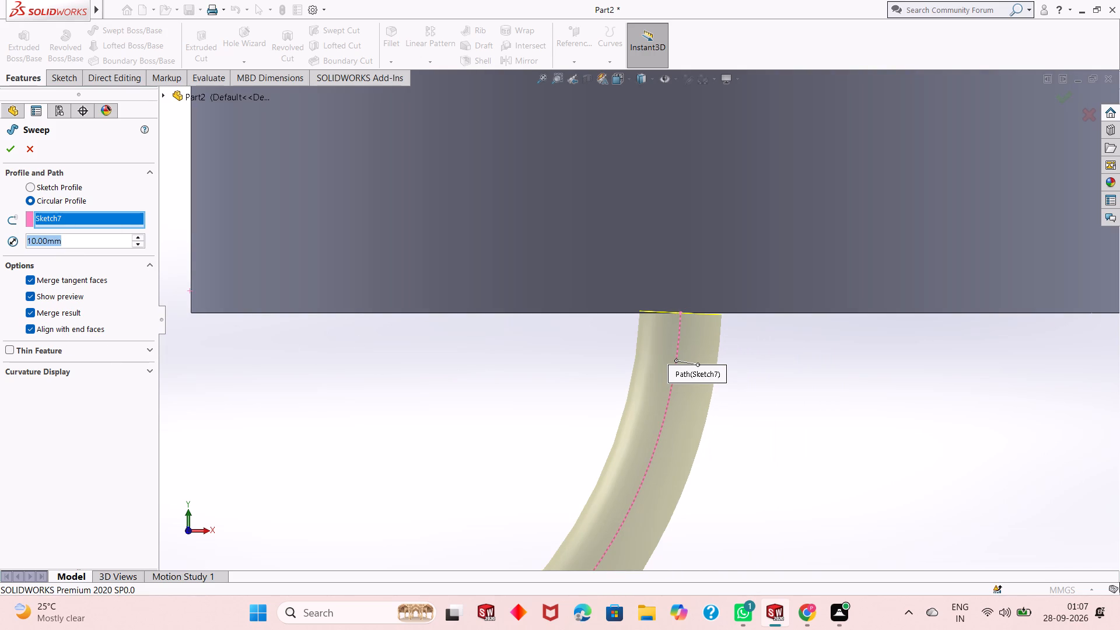
{"action": "type", "text": "104"}
{"action": "key", "text": "Return"}
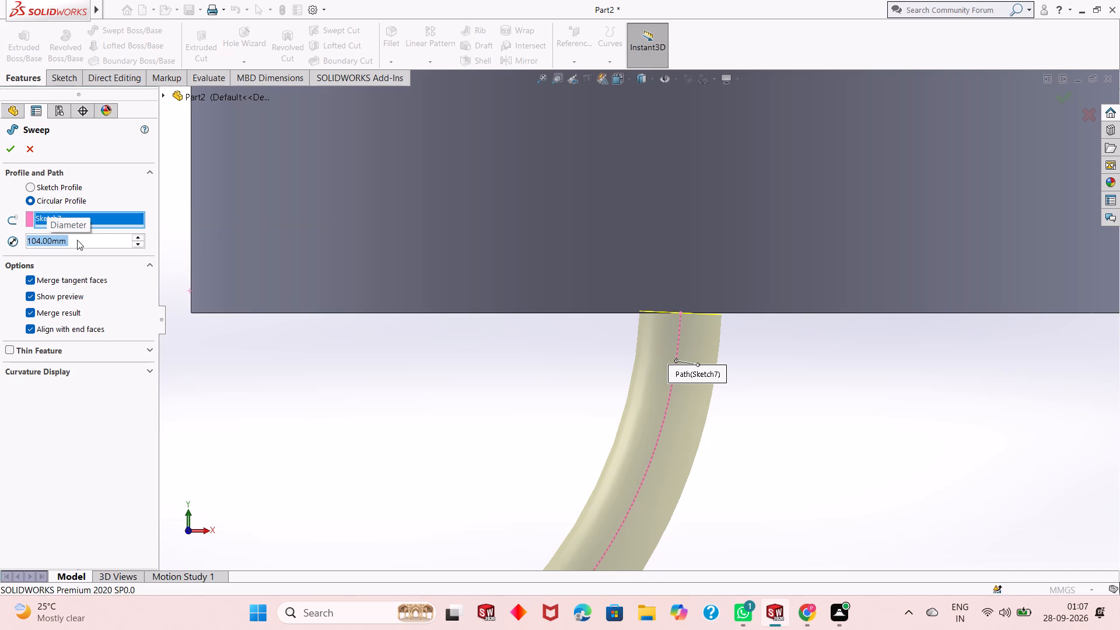
Examine the sweep preview where the pipe's end meets the cylinder's bottom face, up close and from slightly different angles.
{"action": "scroll", "coordinate": [405, 311], "scroll_direction": "up", "scroll_amount": 9}
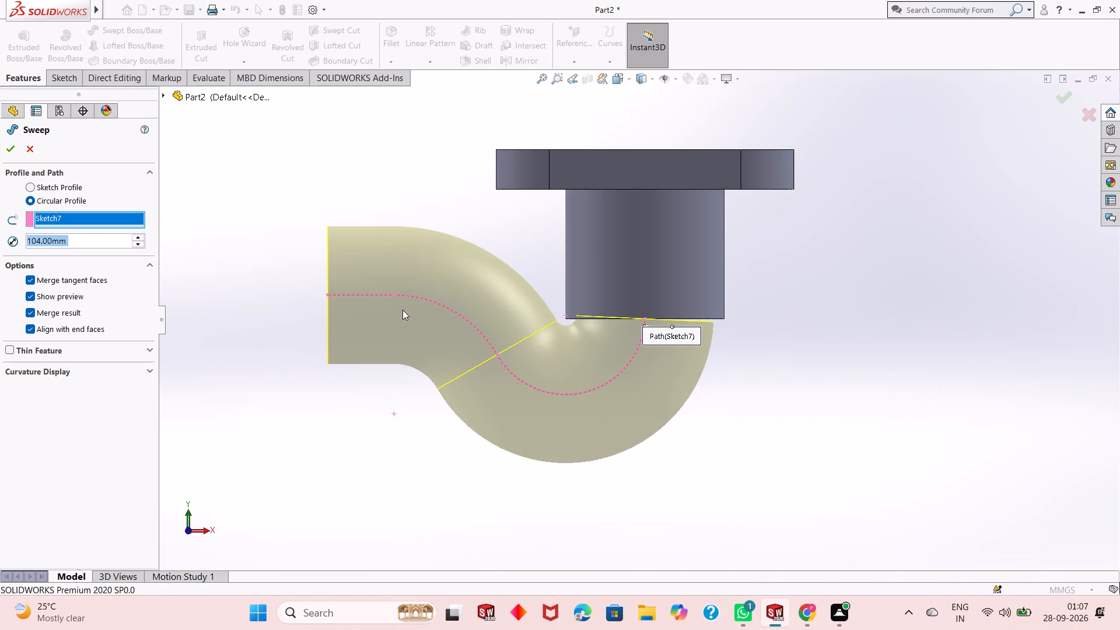
{"action": "scroll", "coordinate": [402, 310], "scroll_direction": "up", "scroll_amount": 1}
{"action": "scroll", "coordinate": [679, 300], "scroll_direction": "down", "scroll_amount": 2}
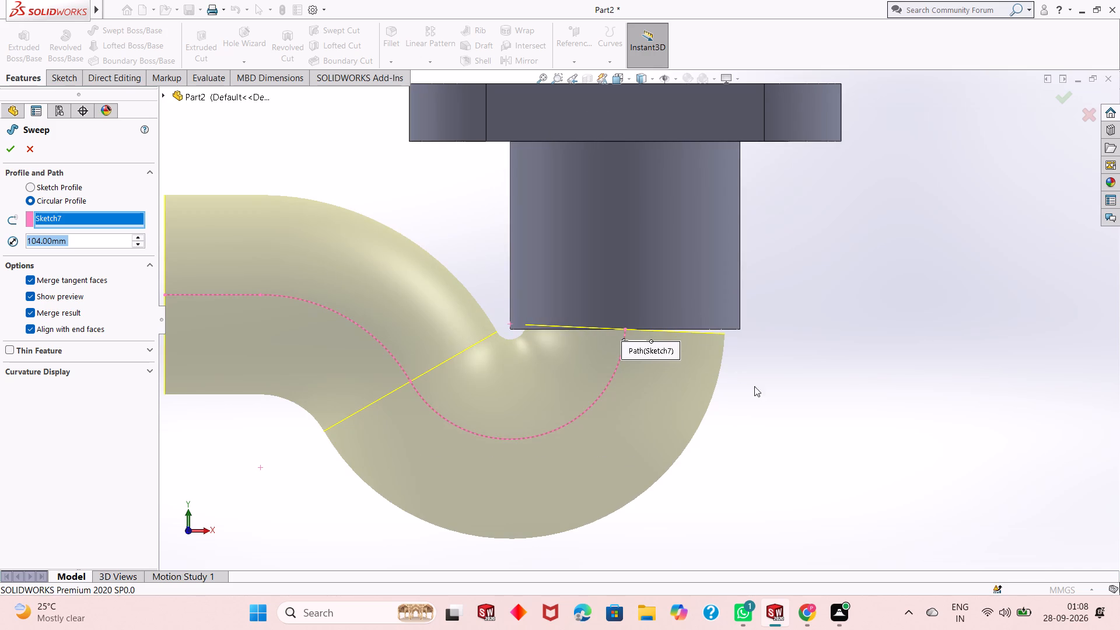
{"action": "middle_click_drag", "start_coordinate": [762, 396], "coordinate": [762, 365]}
{"action": "scroll", "coordinate": [741, 348], "scroll_direction": "down", "scroll_amount": 1}
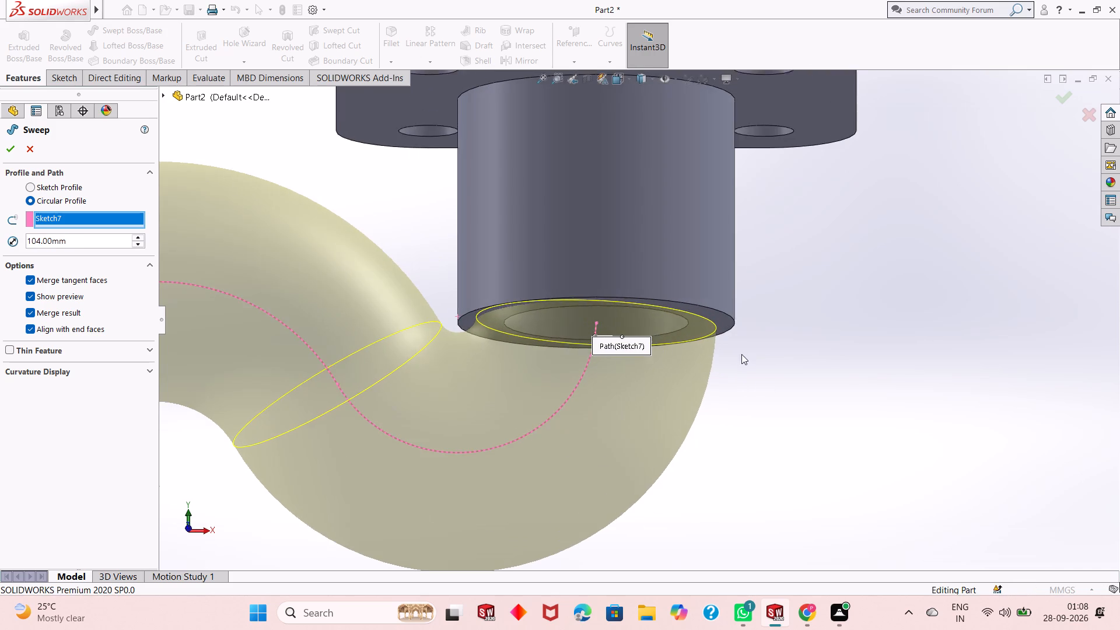
{"action": "middle_click_drag", "start_coordinate": [741, 355], "coordinate": [741, 373]}
{"action": "scroll", "coordinate": [741, 373], "scroll_direction": "up", "scroll_amount": 2}
{"action": "middle_click_drag", "start_coordinate": [714, 365], "coordinate": [714, 377]}
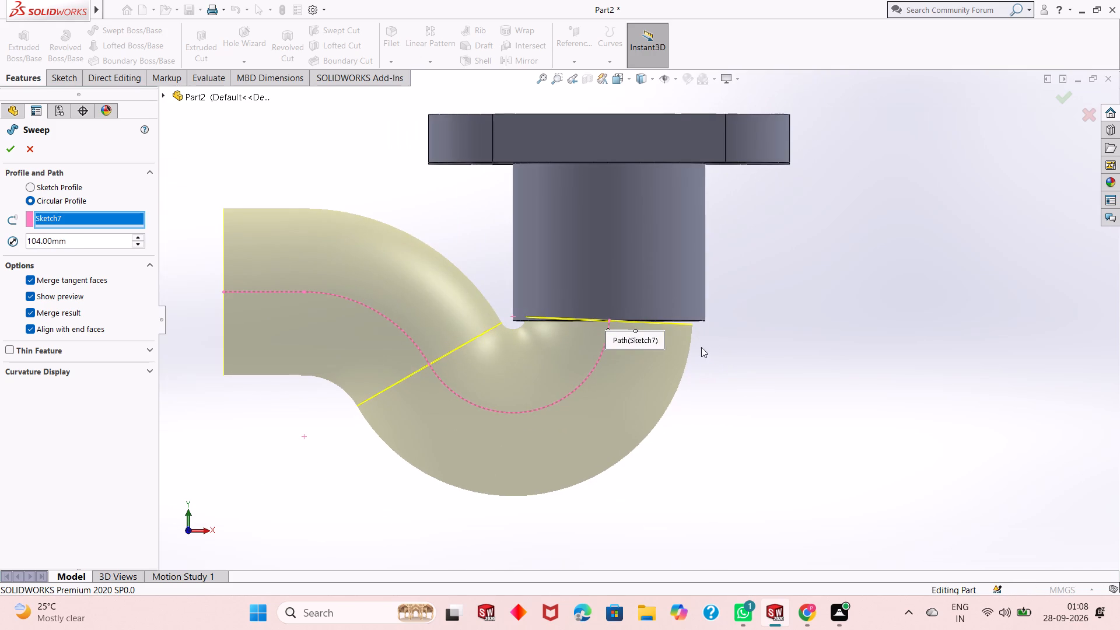
{"action": "scroll", "coordinate": [693, 321], "scroll_direction": "down", "scroll_amount": 2}
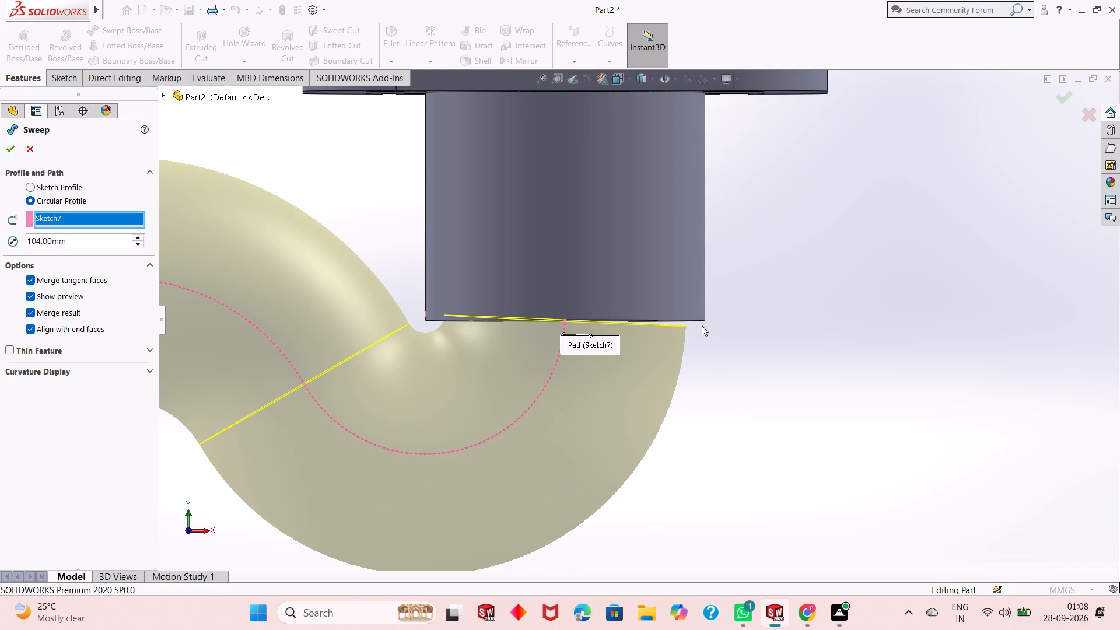
{"action": "scroll", "coordinate": [702, 325], "scroll_direction": "down", "scroll_amount": 1}
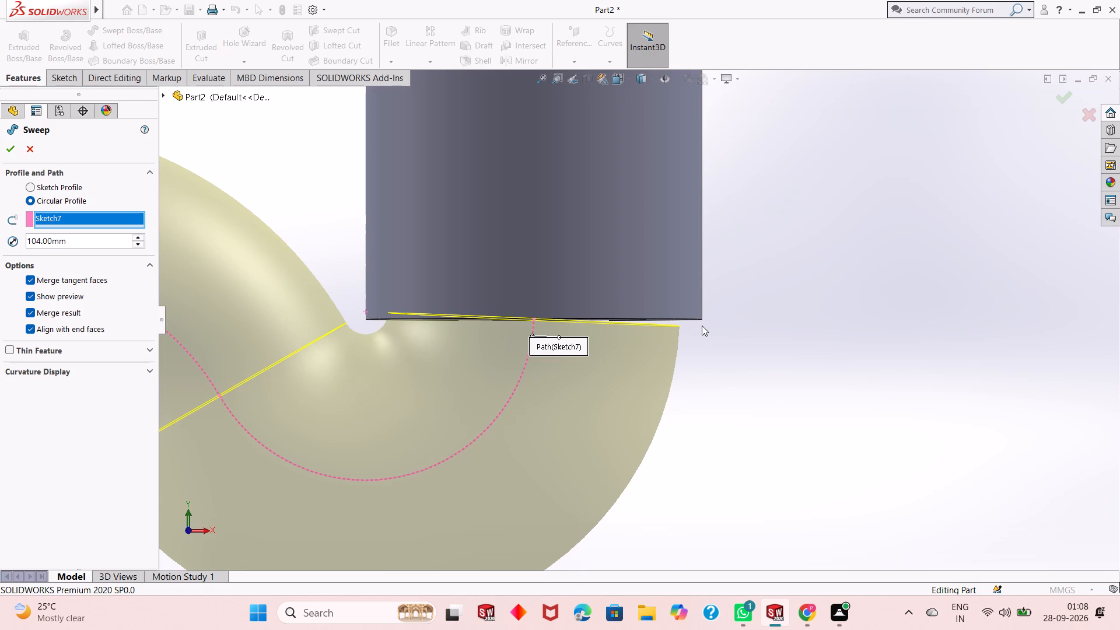
{"action": "scroll", "coordinate": [694, 353], "scroll_direction": "up", "scroll_amount": 1}
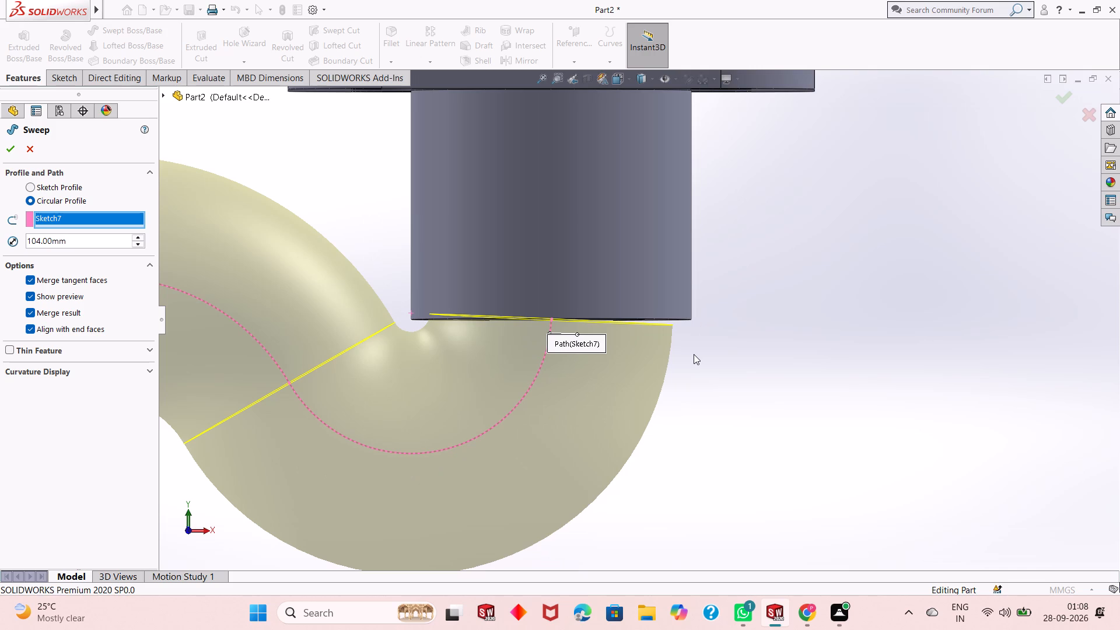
{"action": "scroll", "coordinate": [694, 355], "scroll_direction": "down", "scroll_amount": 2}
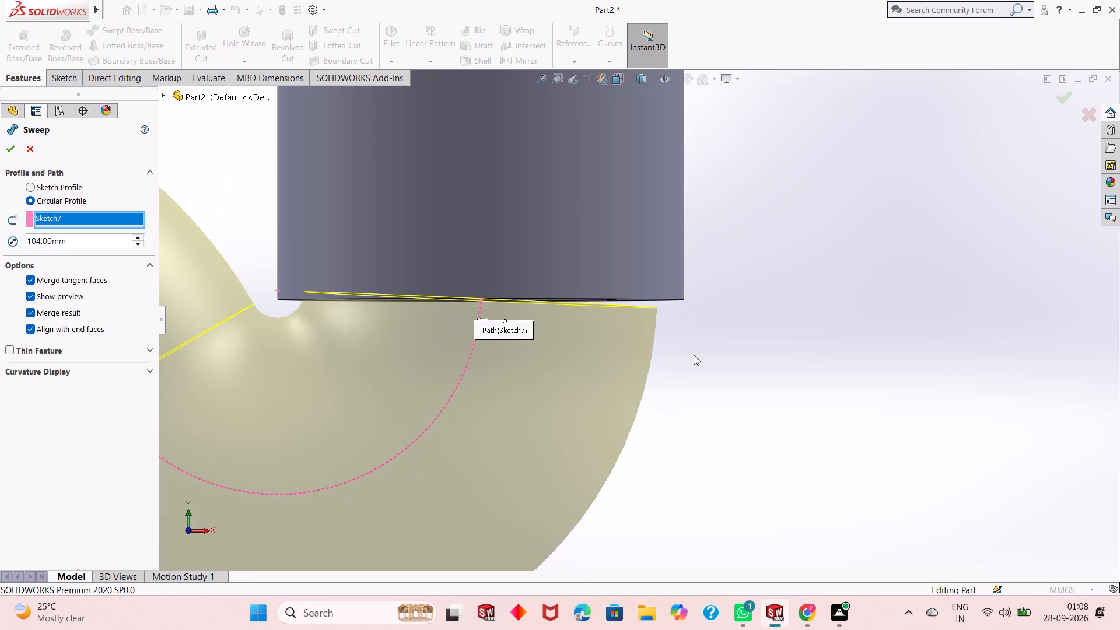
{"action": "scroll", "coordinate": [694, 355], "scroll_direction": "down", "scroll_amount": 1}
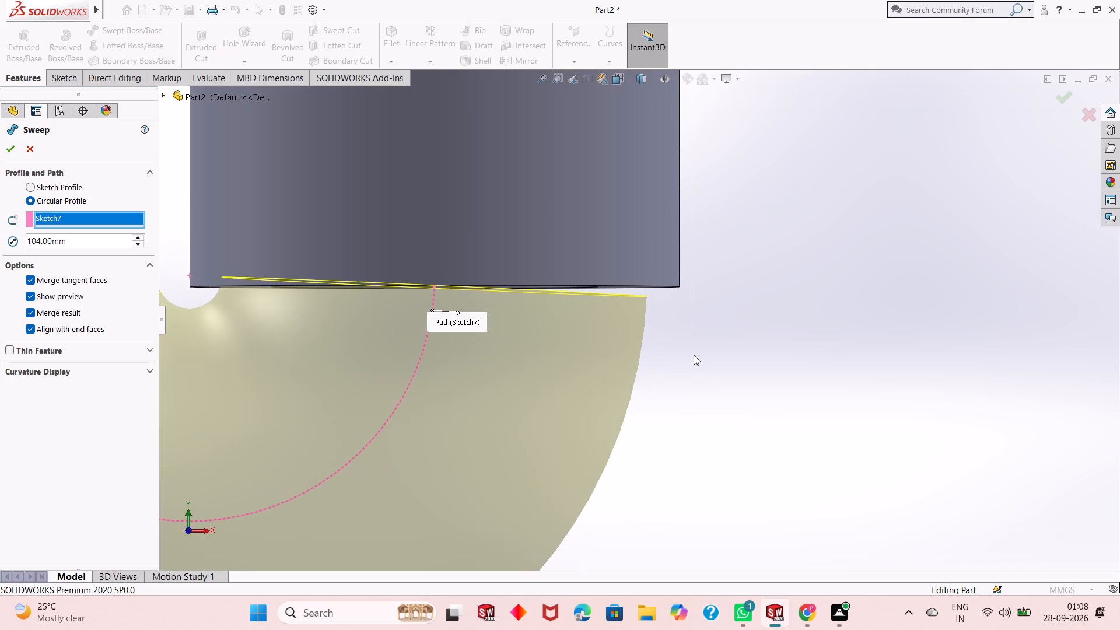
{"action": "middle_click_drag", "start_coordinate": [694, 360], "coordinate": [694, 376]}
{"action": "middle_click_drag", "start_coordinate": [693, 372], "coordinate": [687, 358]}
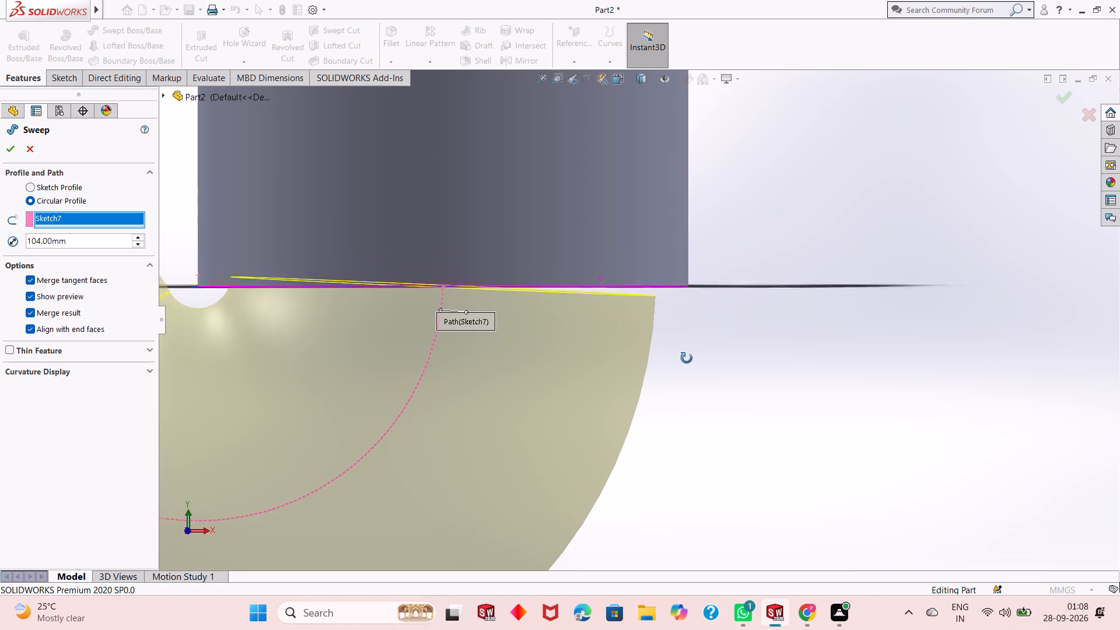
{"action": "middle_click_drag", "start_coordinate": [687, 358], "coordinate": [684, 359]}
{"action": "scroll", "coordinate": [530, 372], "scroll_direction": "up", "scroll_amount": 3}
{"action": "scroll", "coordinate": [381, 339], "scroll_direction": "up", "scroll_amount": 2}
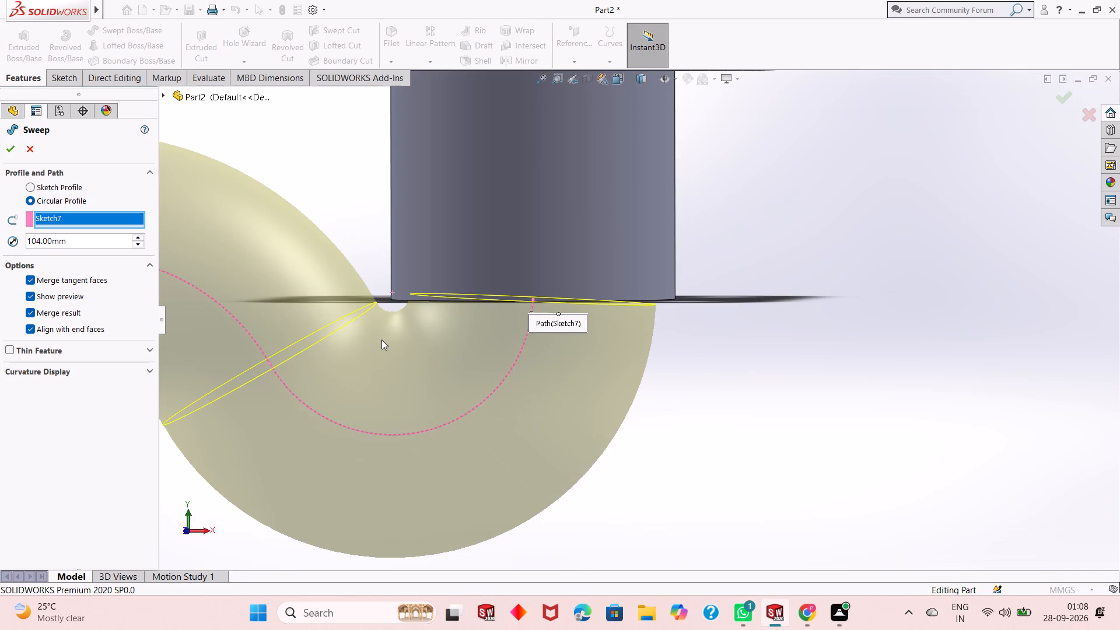
{"action": "scroll", "coordinate": [381, 339], "scroll_direction": "up", "scroll_amount": 4}
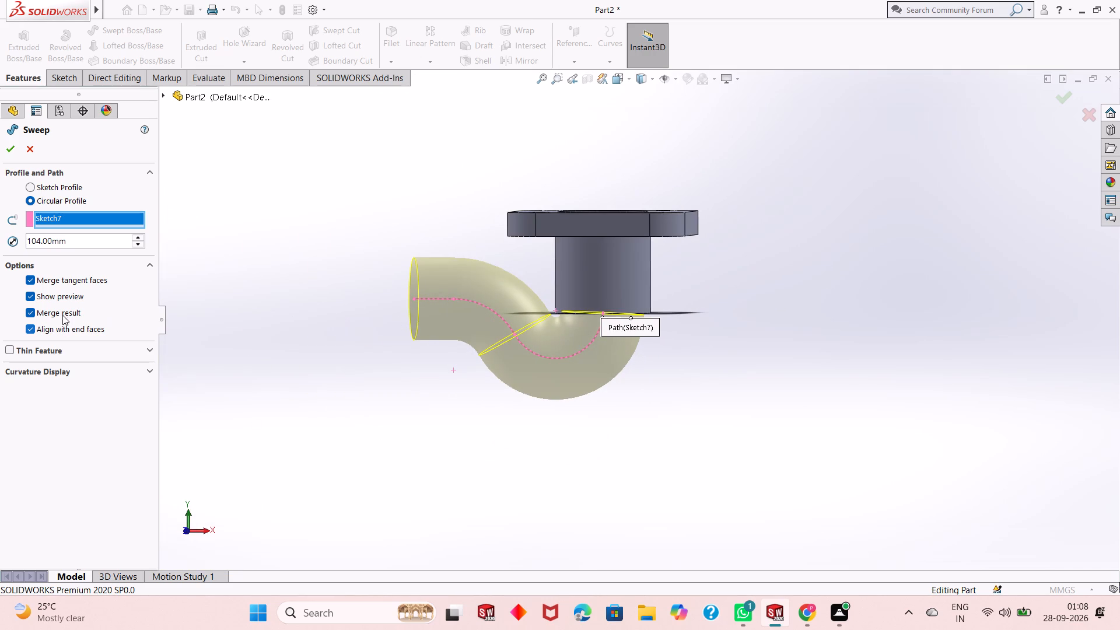
Accept the sweep to create the round pipe merged with the cylinder.
{"action": "left_click", "coordinate": [17, 149]}
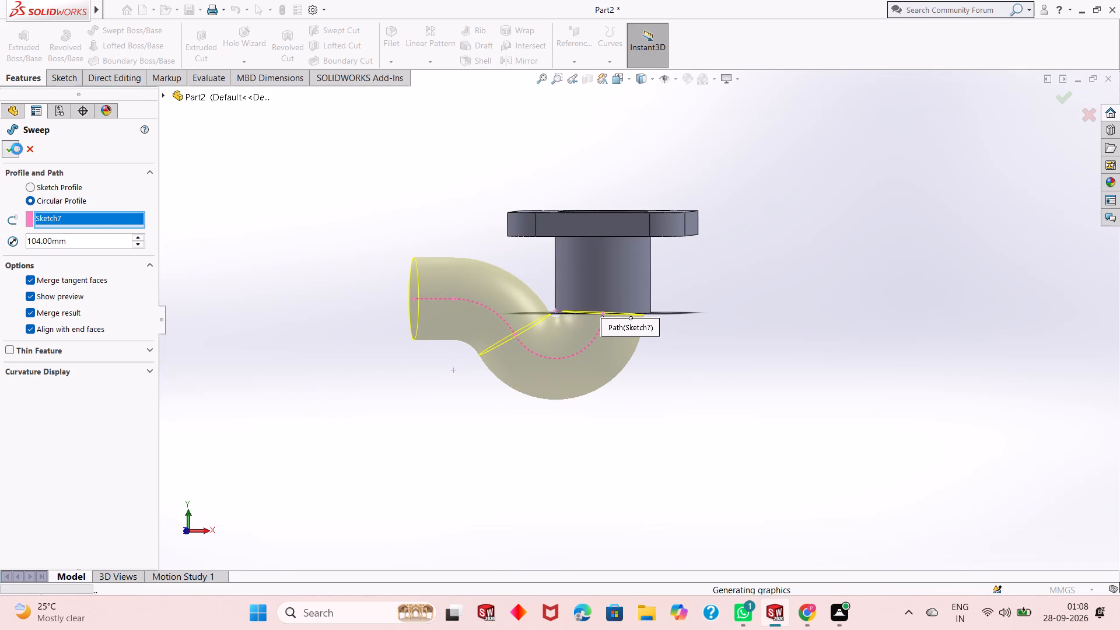
{"action": "left_click", "coordinate": [317, 412]}
Examine the finished pipe, its bends and its junction with the flanged cylinder from several angles.
{"action": "middle_click_drag", "start_coordinate": [629, 402], "coordinate": [681, 386]}
{"action": "middle_click_drag", "start_coordinate": [689, 358], "coordinate": [690, 266]}
{"action": "middle_click_drag", "start_coordinate": [690, 266], "coordinate": [551, 283]}
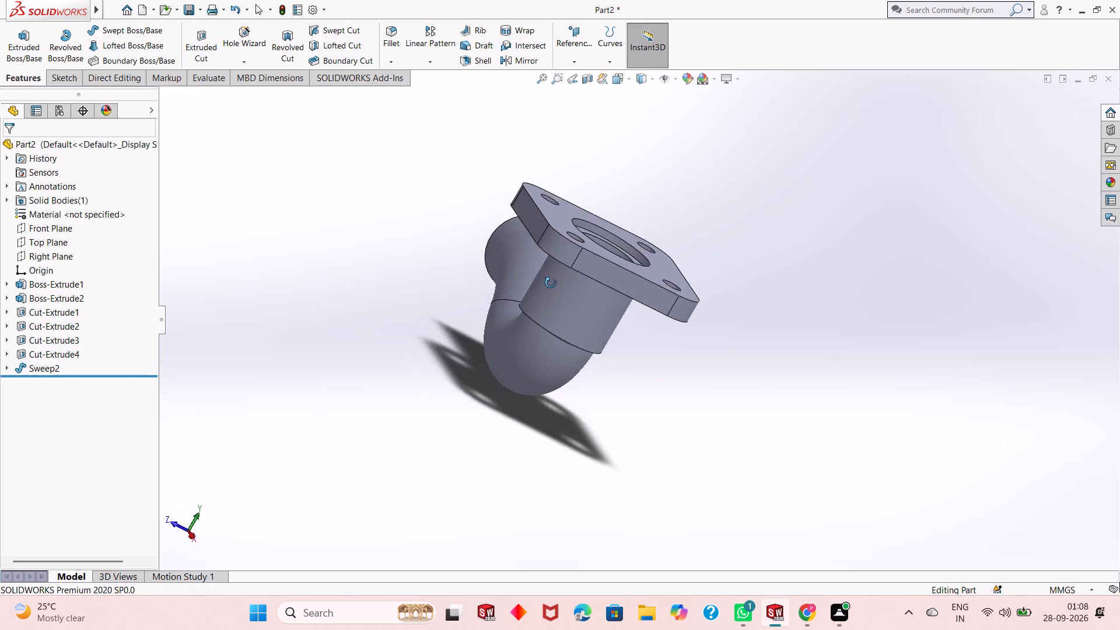
{"action": "middle_click_drag", "start_coordinate": [551, 283], "coordinate": [490, 286]}
{"action": "middle_click", "coordinate": [489, 286]}
{"action": "middle_click_drag", "start_coordinate": [519, 272], "coordinate": [688, 328]}
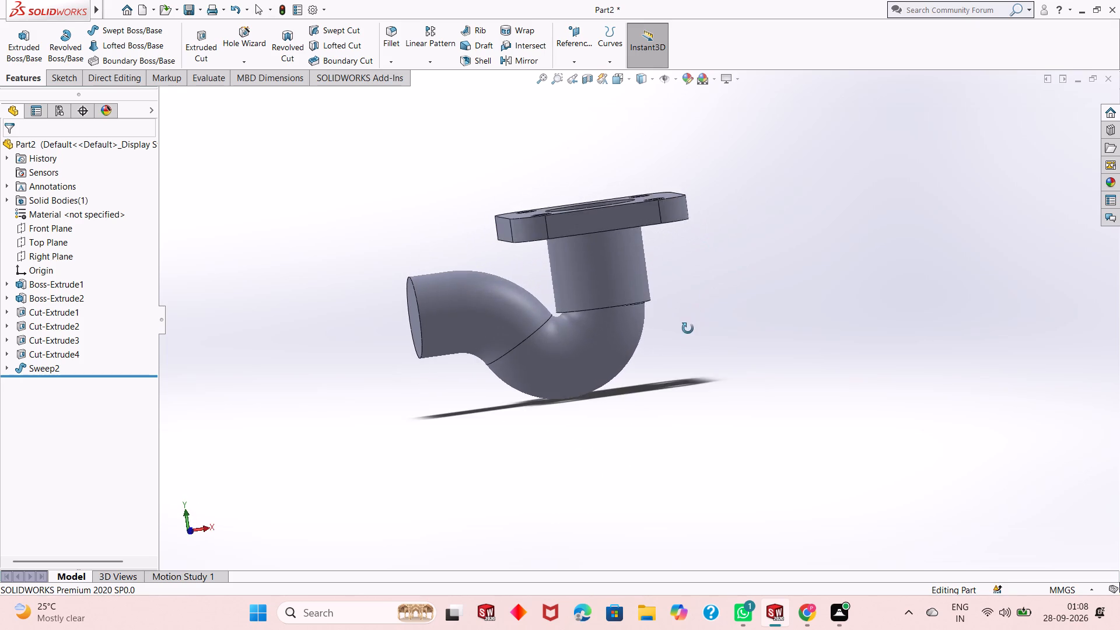
{"action": "middle_click_drag", "start_coordinate": [688, 328], "coordinate": [688, 339]}
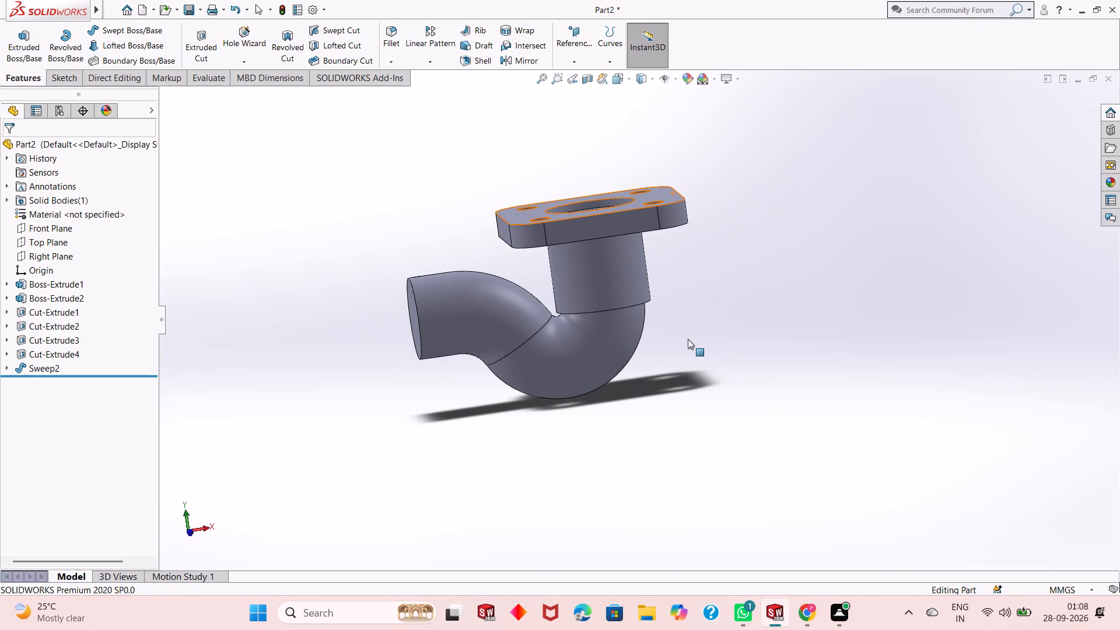
{"action": "scroll", "coordinate": [592, 338], "scroll_direction": "down", "scroll_amount": 1}
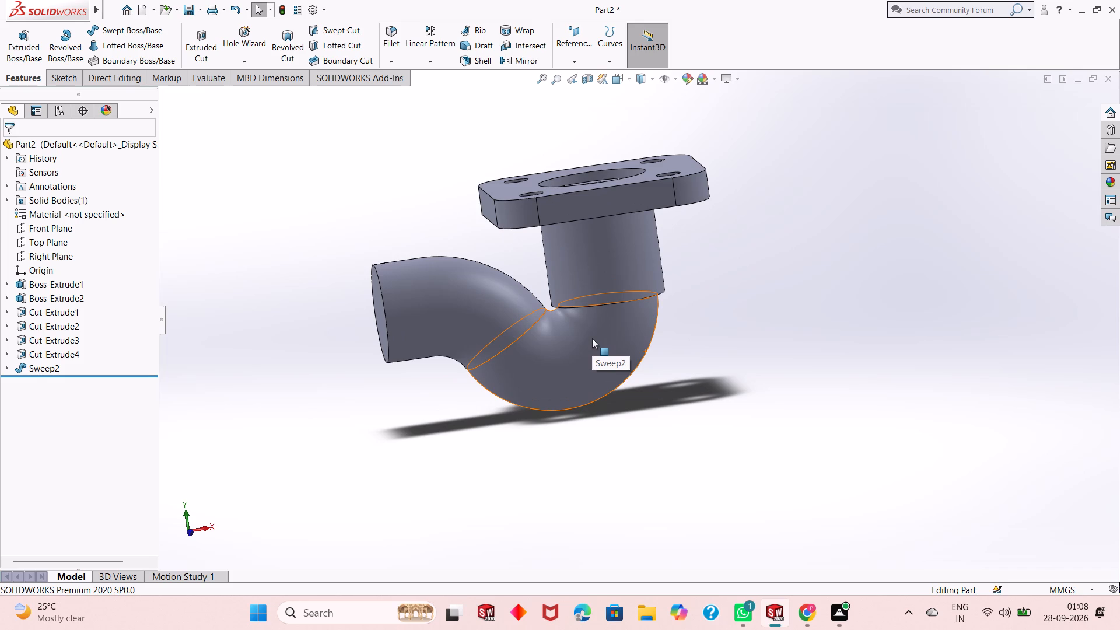
Create a planar section view of the part along the Front Plane at 0 mm offset.
{"action": "left_click", "coordinate": [581, 82]}
{"action": "middle_click_drag", "start_coordinate": [790, 348], "coordinate": [778, 336]}
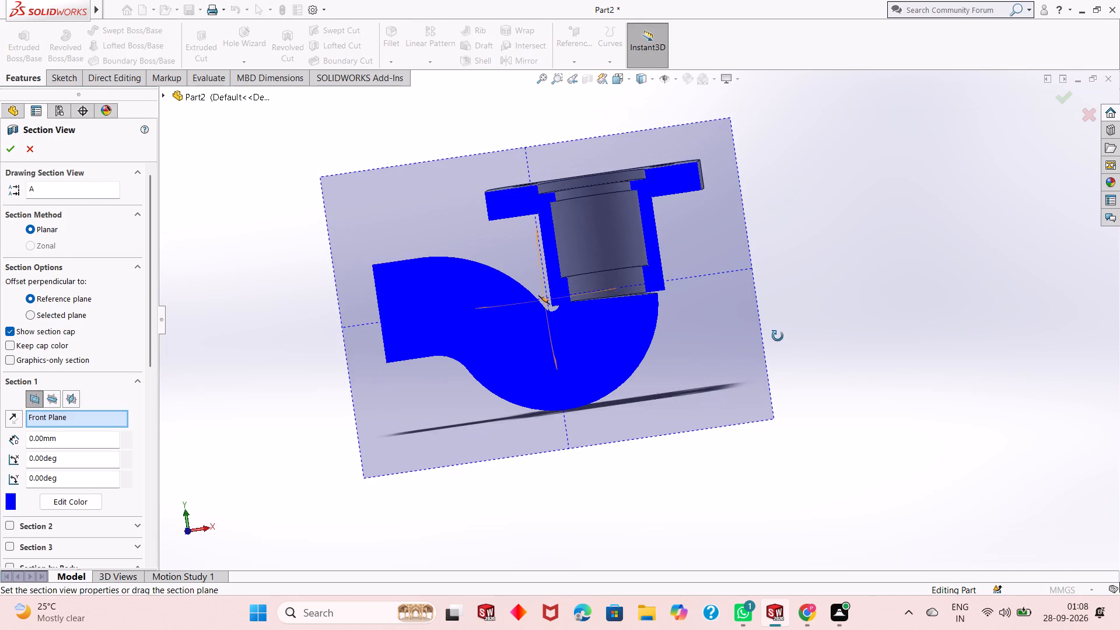
{"action": "middle_click_drag", "start_coordinate": [778, 336], "coordinate": [777, 336]}
{"action": "left_click", "coordinate": [10, 150]}
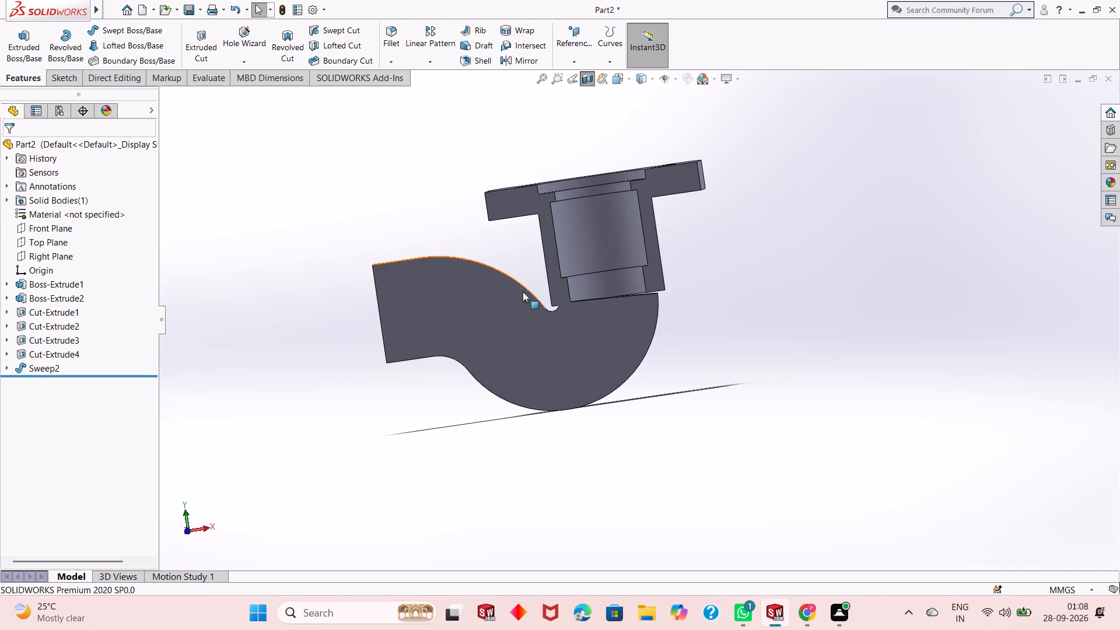
Examine the sectioned junction between the pipe's end and the cylinder's bottom face up close from several angles.
{"action": "scroll", "coordinate": [678, 288], "scroll_direction": "down", "scroll_amount": 6}
{"action": "scroll", "coordinate": [501, 326], "scroll_direction": "down", "scroll_amount": 3}
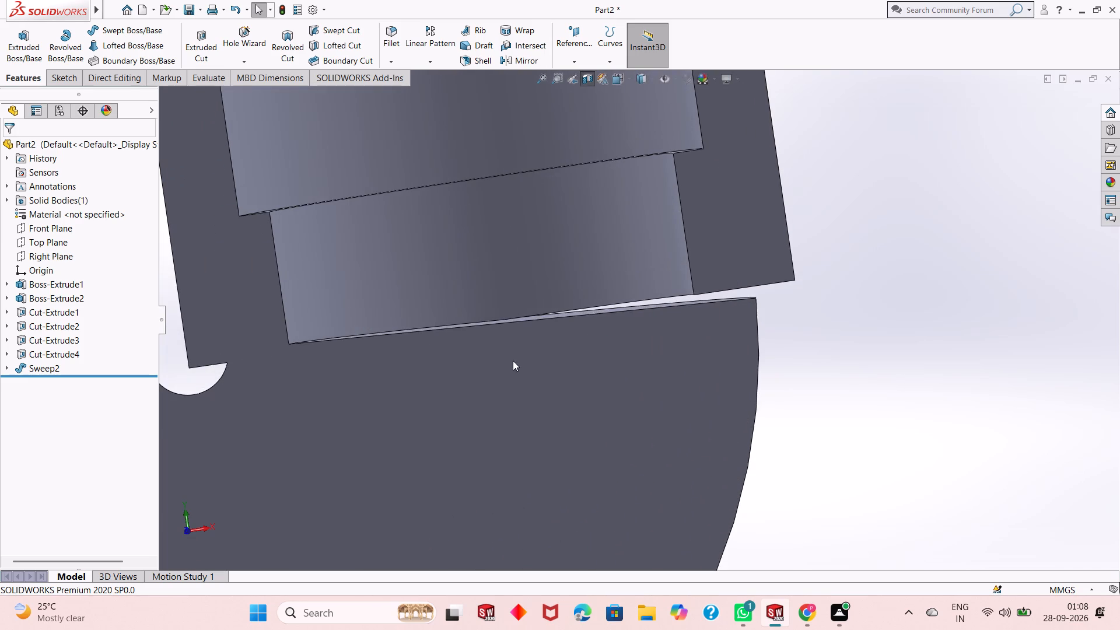
{"action": "middle_click_drag", "start_coordinate": [528, 366], "coordinate": [533, 402]}
{"action": "scroll", "coordinate": [533, 402], "scroll_direction": "up", "scroll_amount": 3}
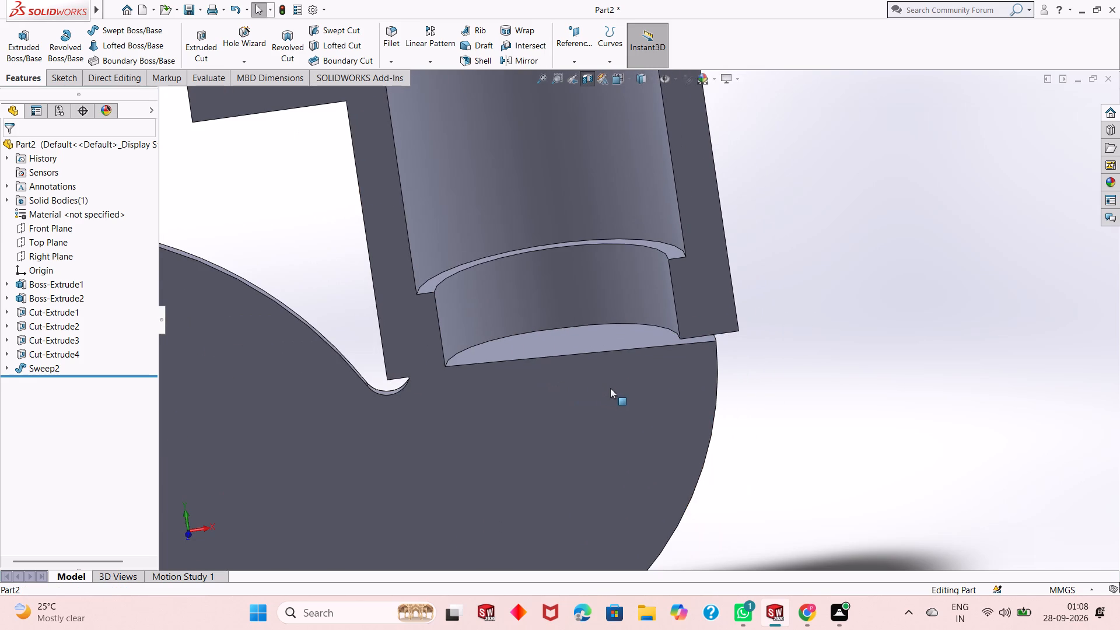
{"action": "middle_click_drag", "start_coordinate": [722, 381], "coordinate": [726, 396]}
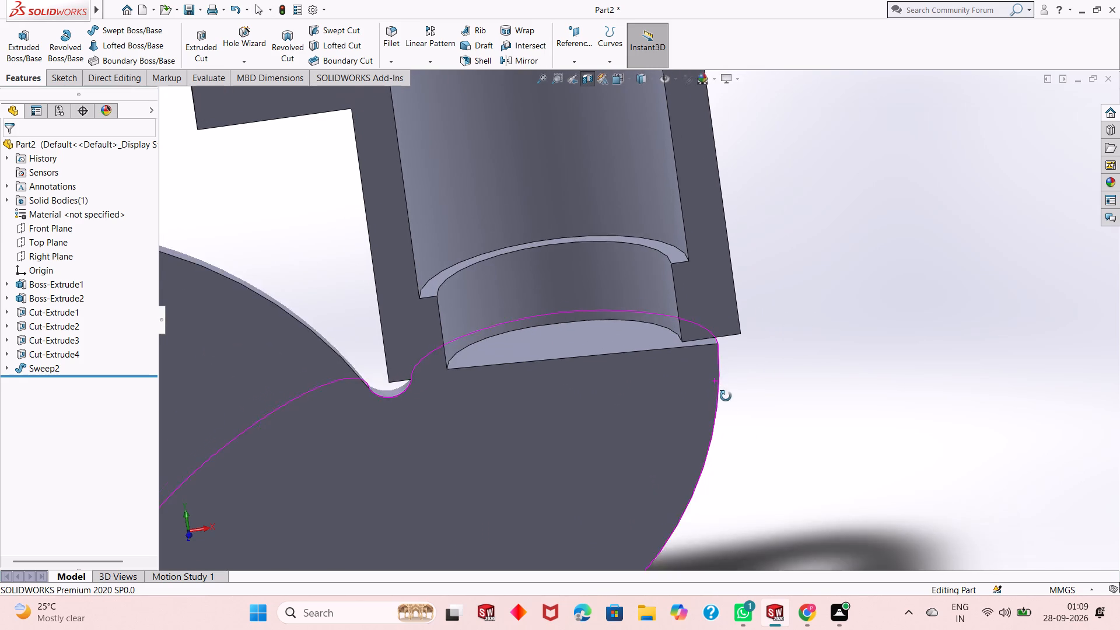
{"action": "middle_click_drag", "start_coordinate": [726, 396], "coordinate": [738, 283]}
{"action": "middle_click_drag", "start_coordinate": [738, 283], "coordinate": [738, 299]}
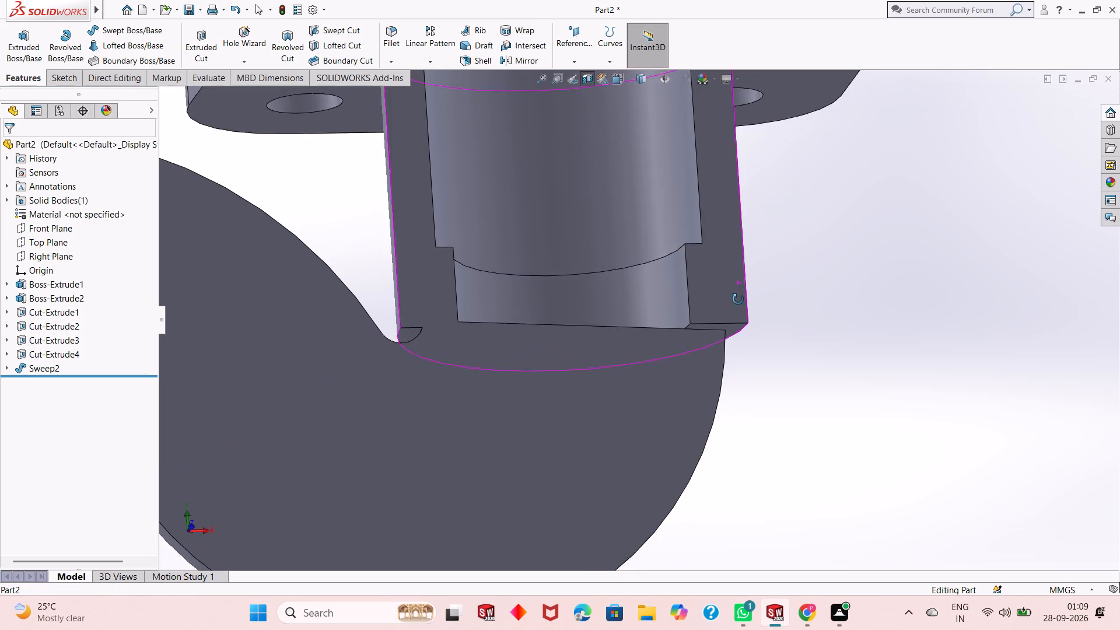
{"action": "middle_click_drag", "start_coordinate": [738, 299], "coordinate": [740, 362]}
{"action": "middle_click_drag", "start_coordinate": [740, 362], "coordinate": [698, 356]}
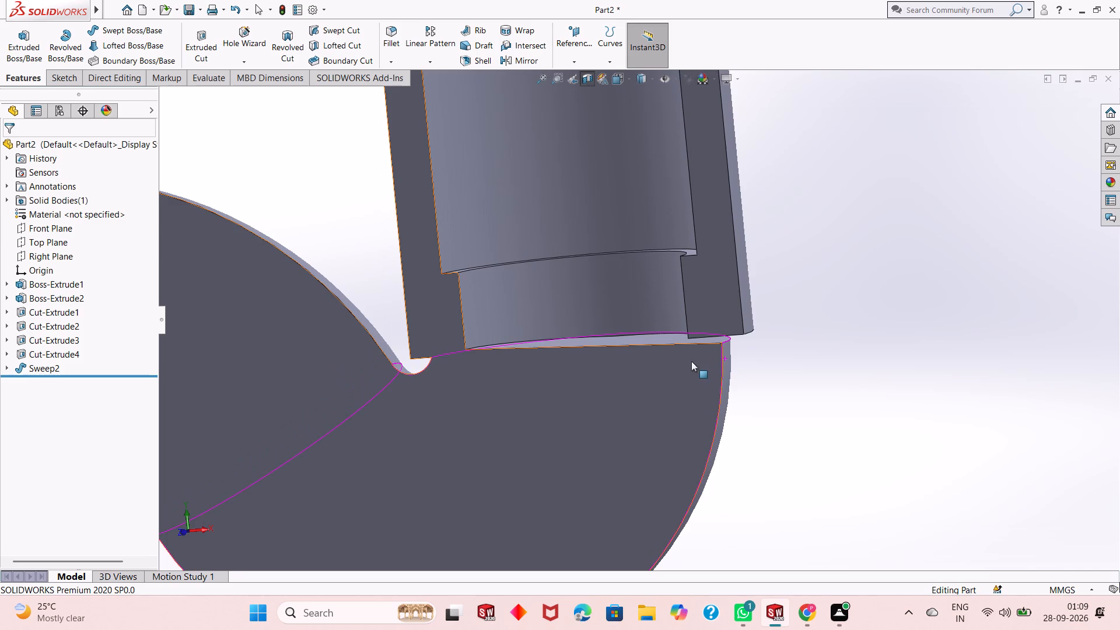
Examine the whole sectioned part, its bore and pipe bends, and recheck the joint at the cylinder's base.
{"action": "scroll", "coordinate": [560, 440], "scroll_direction": "up", "scroll_amount": 2}
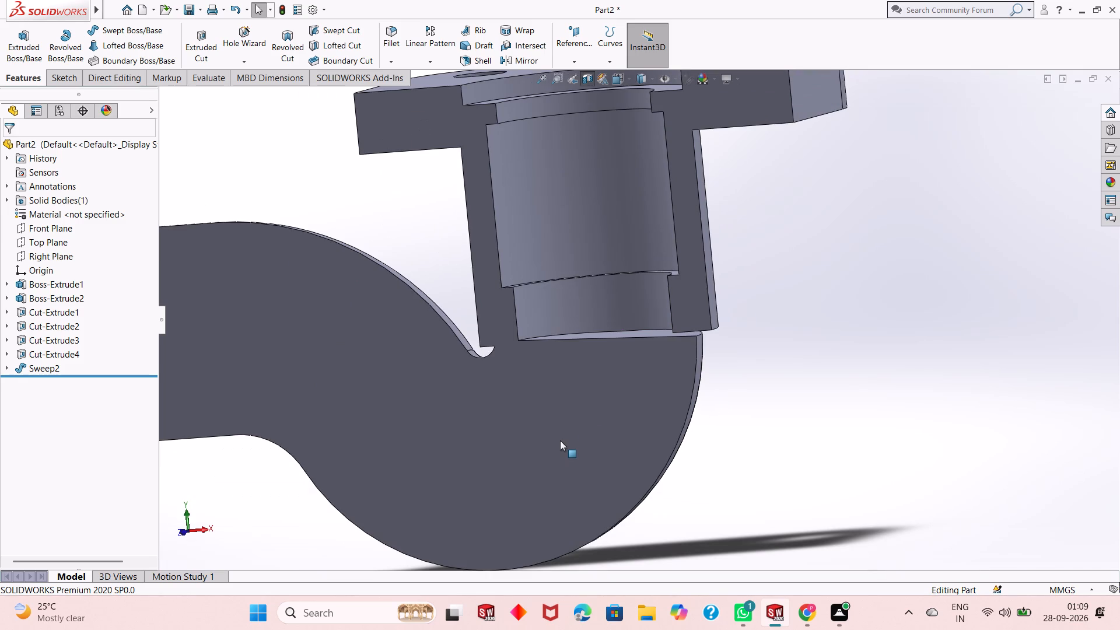
{"action": "scroll", "coordinate": [560, 440], "scroll_direction": "up", "scroll_amount": 1}
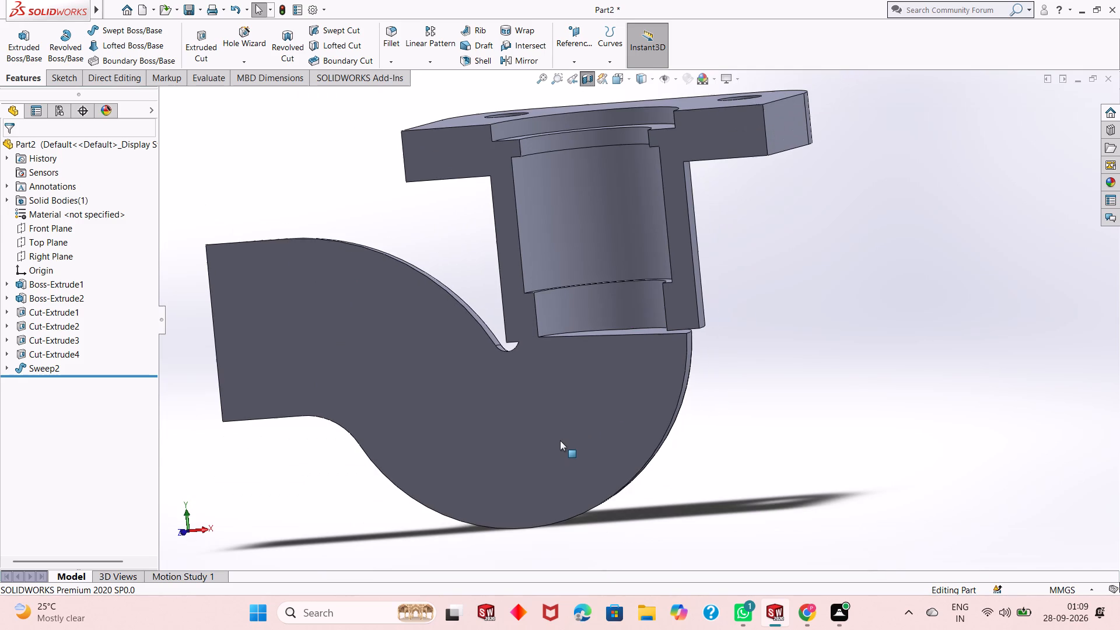
{"action": "scroll", "coordinate": [560, 440], "scroll_direction": "up", "scroll_amount": 1}
{"action": "scroll", "coordinate": [548, 405], "scroll_direction": "down", "scroll_amount": 1}
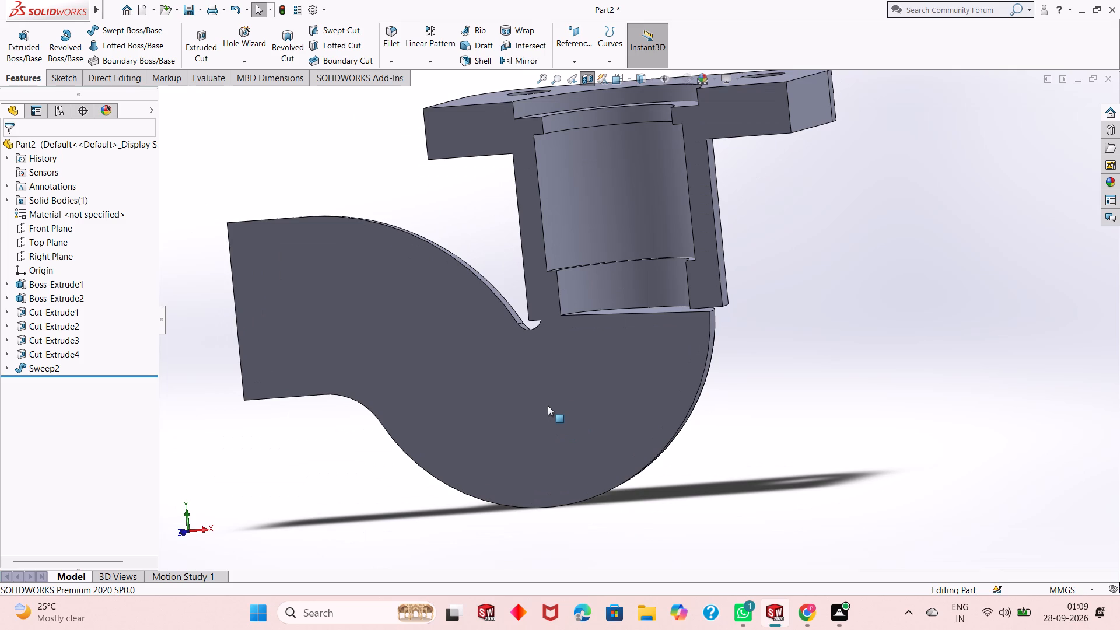
{"action": "scroll", "coordinate": [548, 405], "scroll_direction": "up", "scroll_amount": 1}
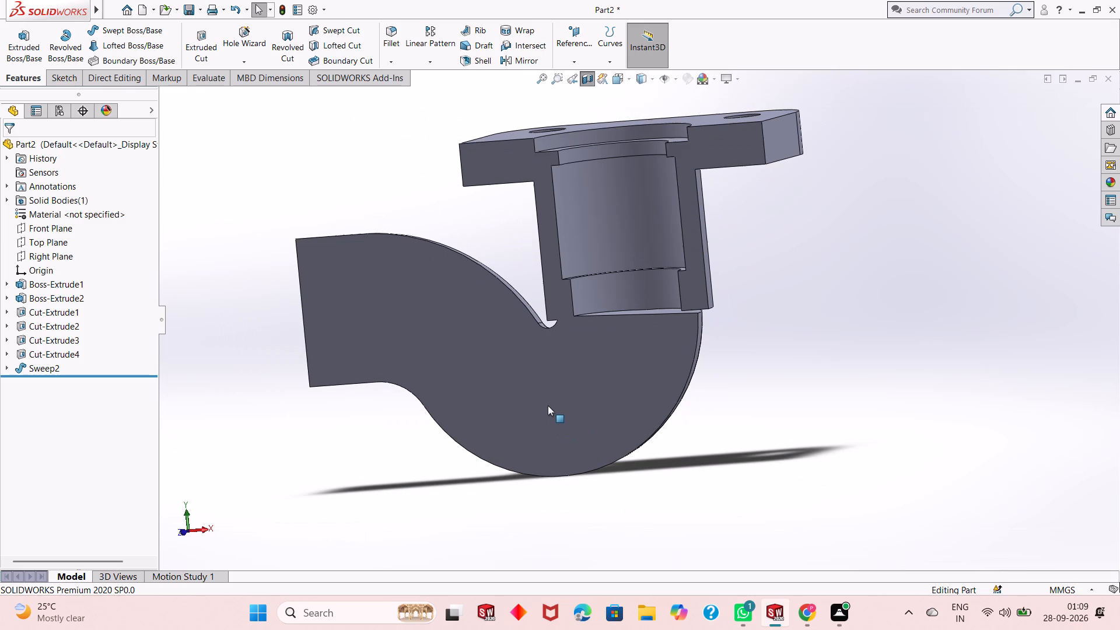
{"action": "scroll", "coordinate": [548, 405], "scroll_direction": "up", "scroll_amount": 1}
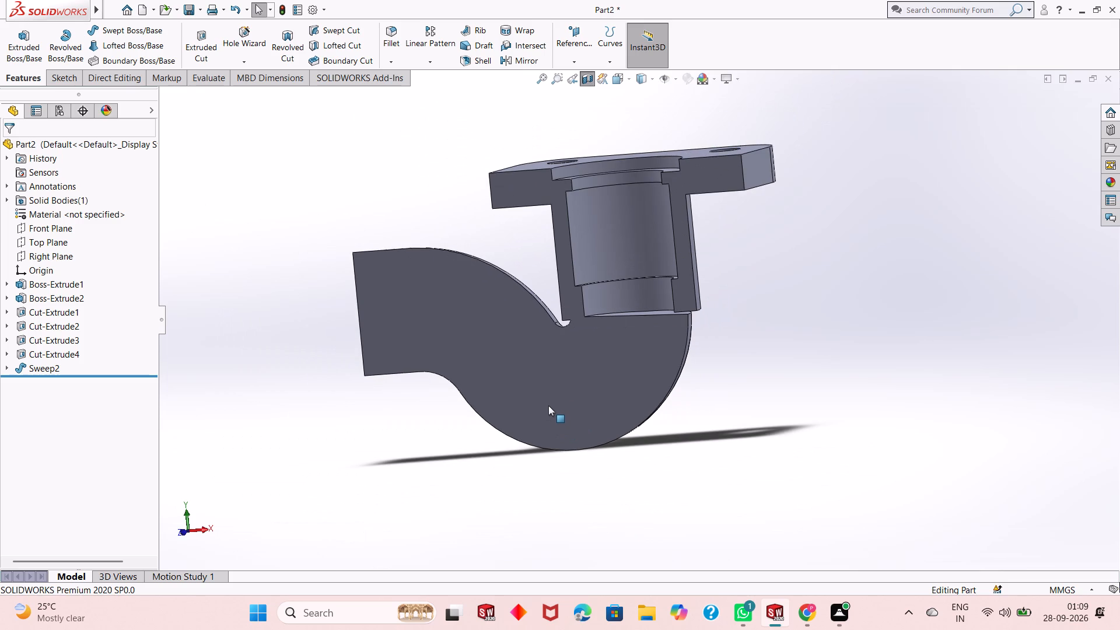
{"action": "scroll", "coordinate": [548, 405], "scroll_direction": "up", "scroll_amount": 1}
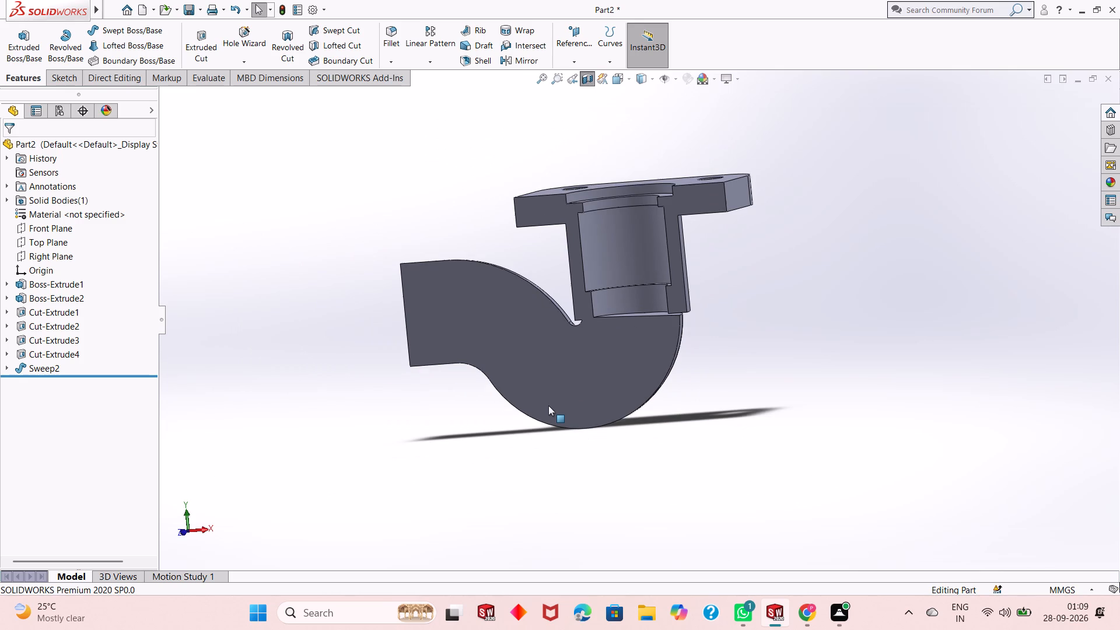
{"action": "scroll", "coordinate": [558, 338], "scroll_direction": "down", "scroll_amount": 1}
{"action": "middle_click_drag", "start_coordinate": [558, 388], "coordinate": [570, 389]}
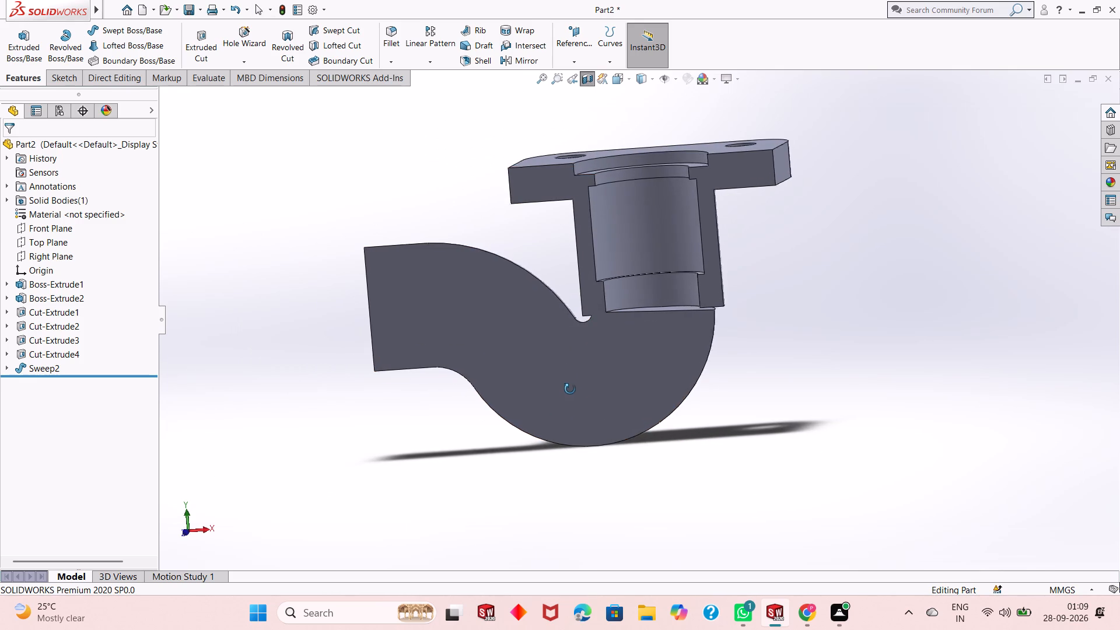
{"action": "middle_click_drag", "start_coordinate": [570, 389], "coordinate": [604, 368]}
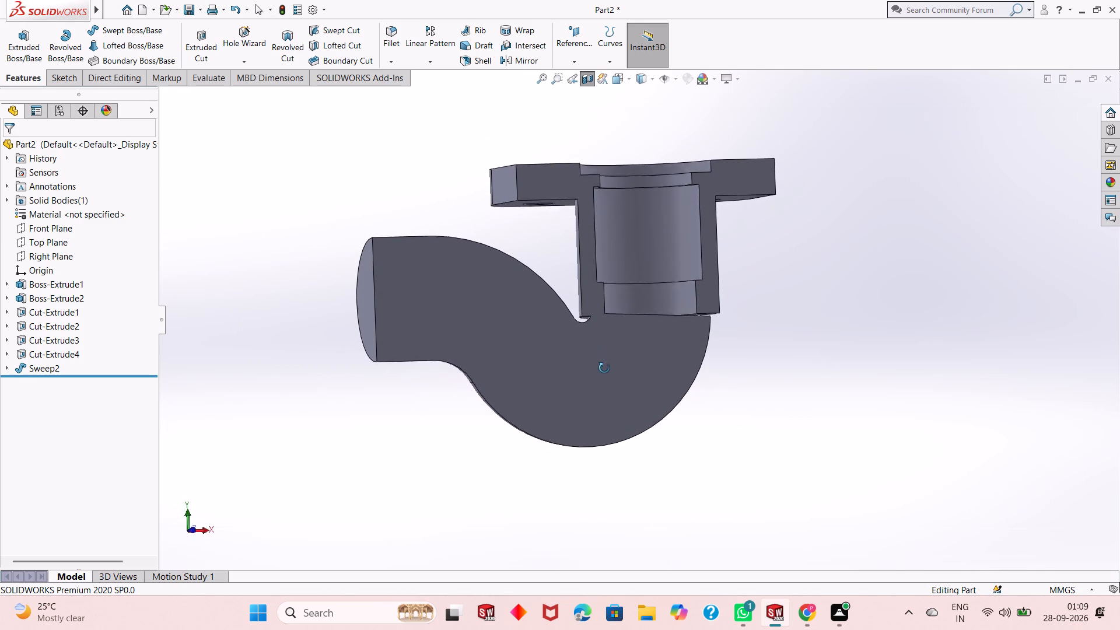
{"action": "middle_click_drag", "start_coordinate": [604, 368], "coordinate": [560, 304]}
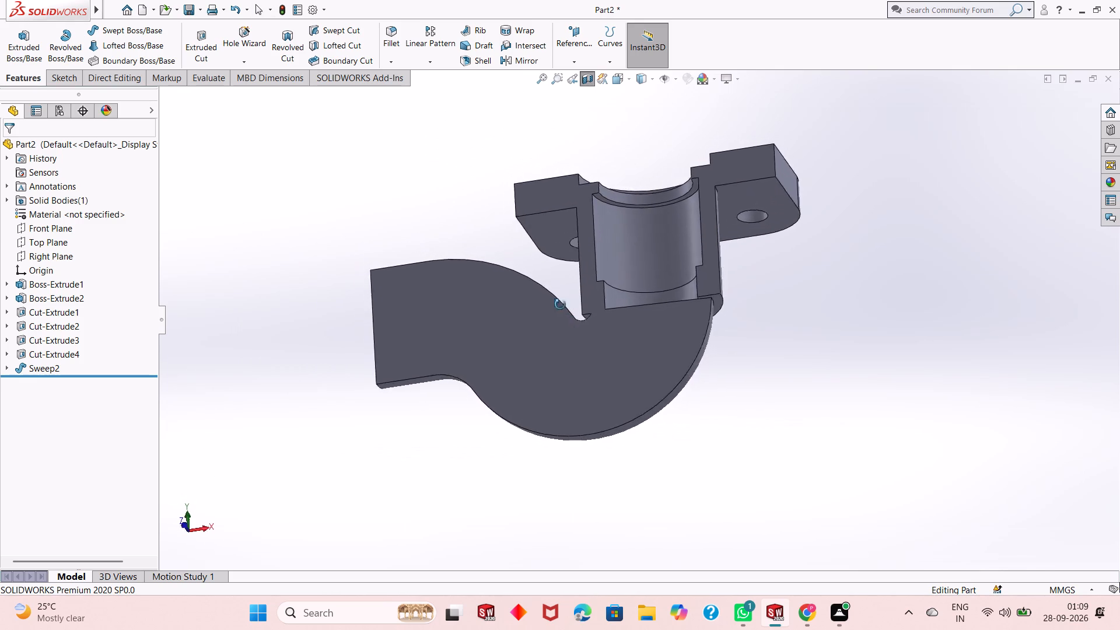
{"action": "middle_click_drag", "start_coordinate": [560, 304], "coordinate": [549, 394]}
{"action": "scroll", "coordinate": [629, 292], "scroll_direction": "down", "scroll_amount": 6}
{"action": "middle_click_drag", "start_coordinate": [875, 449], "coordinate": [870, 425]}
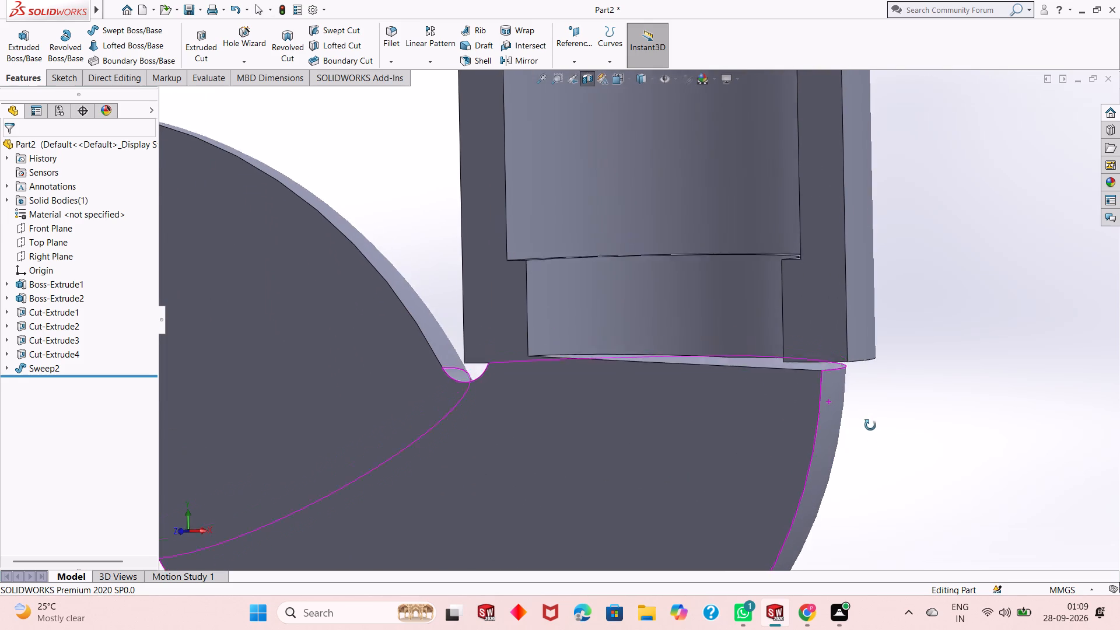
{"action": "middle_click_drag", "start_coordinate": [870, 425], "coordinate": [880, 425]}
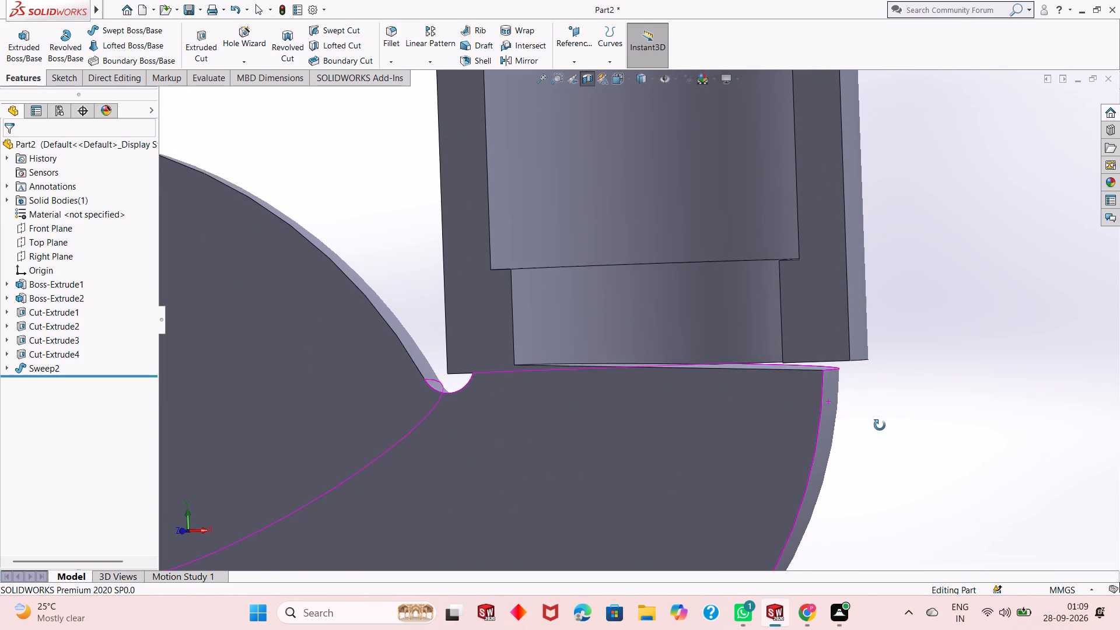
{"action": "middle_click_drag", "start_coordinate": [880, 425], "coordinate": [881, 433]}
{"action": "scroll", "coordinate": [745, 418], "scroll_direction": "up", "scroll_amount": 1}
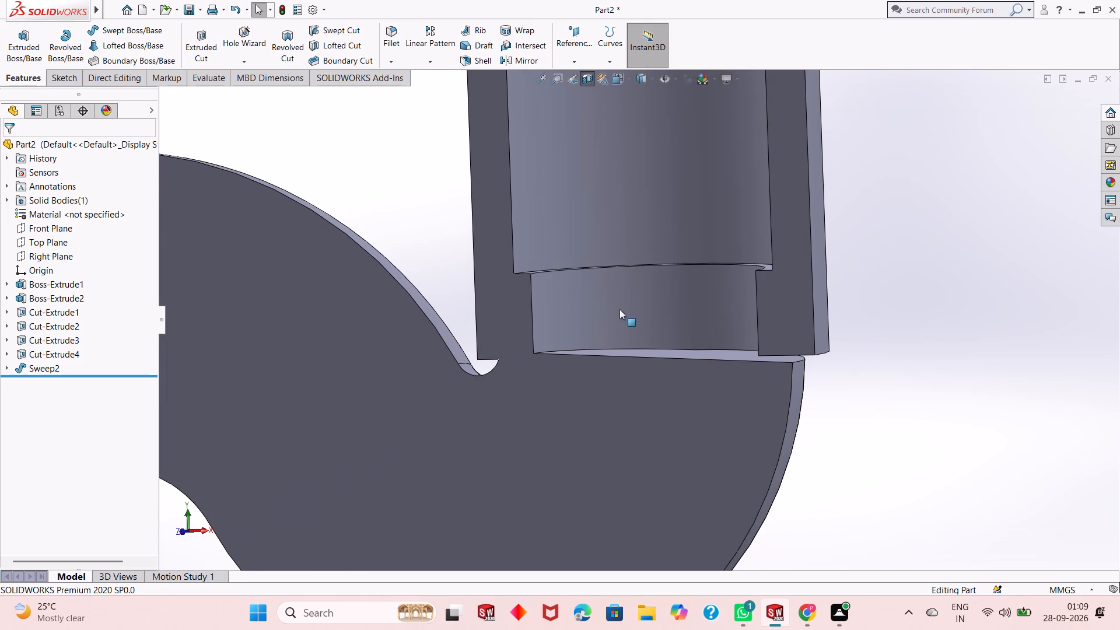
Undo the pipe sweep, leaving only its path sketch beside the flanged cylinder.
{"action": "key", "text": "ctrl+z"}
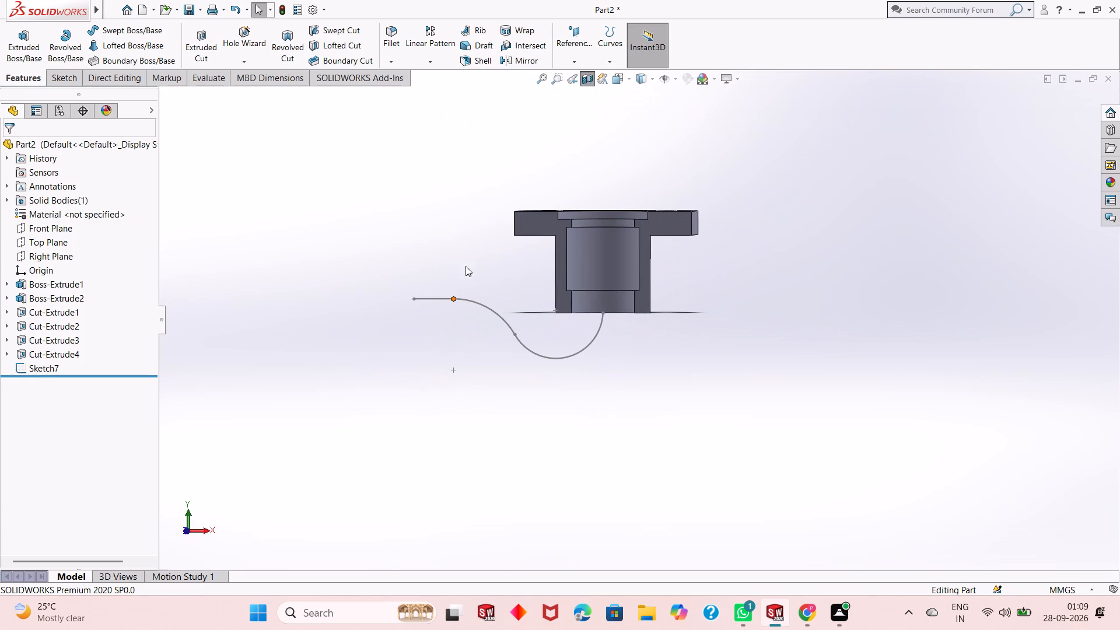
Turn off the section view and check the path sketch against the flanged cylinder from different angles.
{"action": "left_click", "coordinate": [583, 82]}
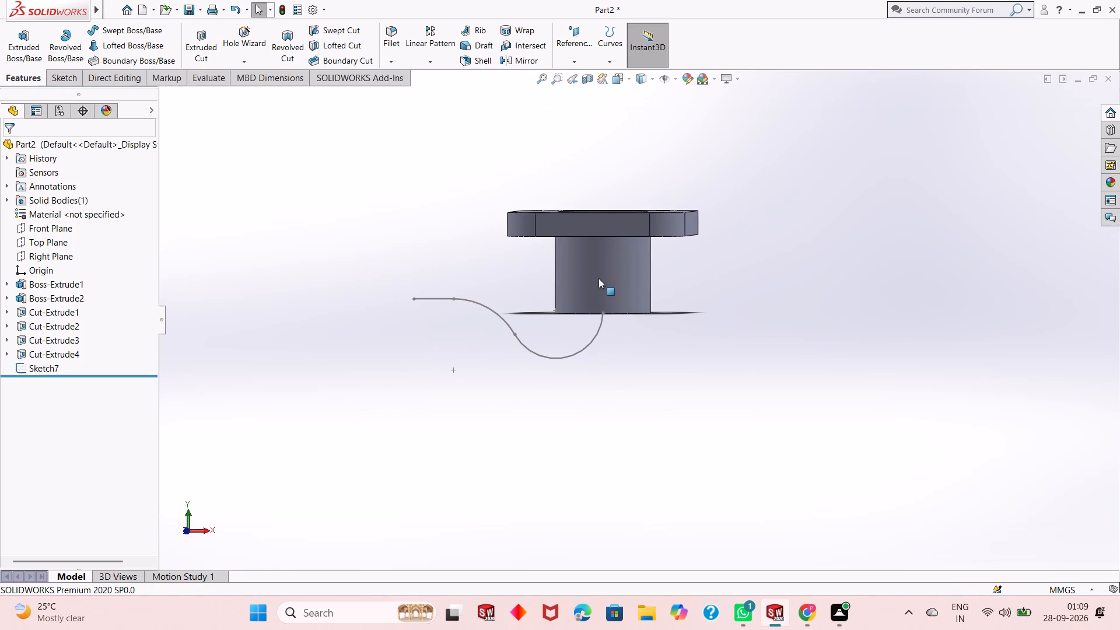
{"action": "scroll", "coordinate": [598, 295], "scroll_direction": "down", "scroll_amount": 4}
{"action": "middle_click_drag", "start_coordinate": [747, 331], "coordinate": [743, 393]}
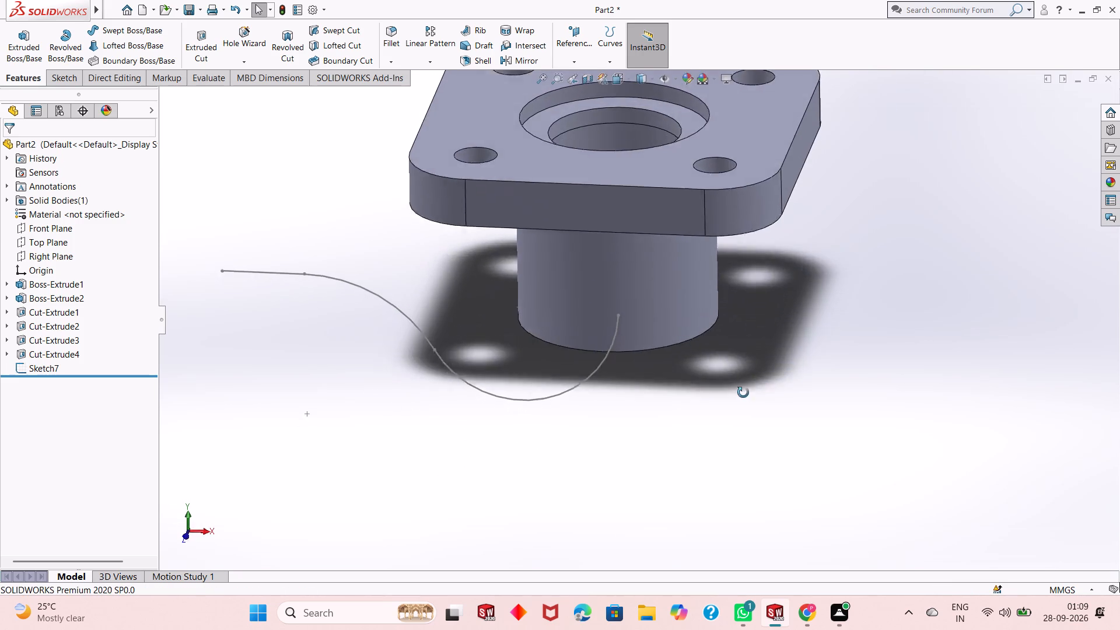
{"action": "middle_click_drag", "start_coordinate": [743, 393], "coordinate": [740, 475]}
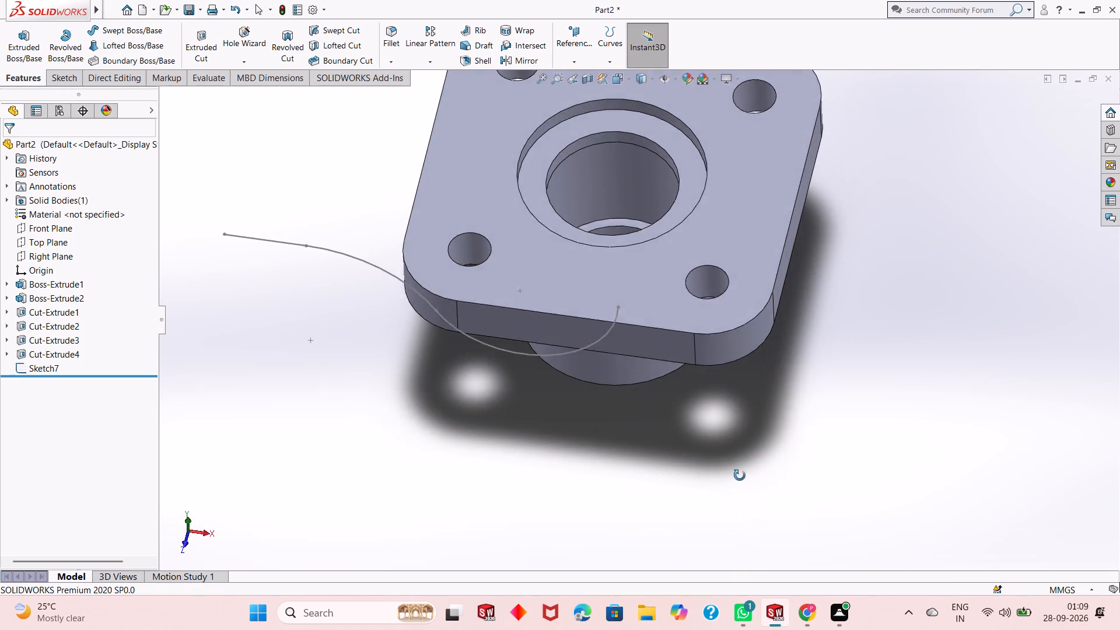
{"action": "middle_click_drag", "start_coordinate": [740, 475], "coordinate": [747, 325]}
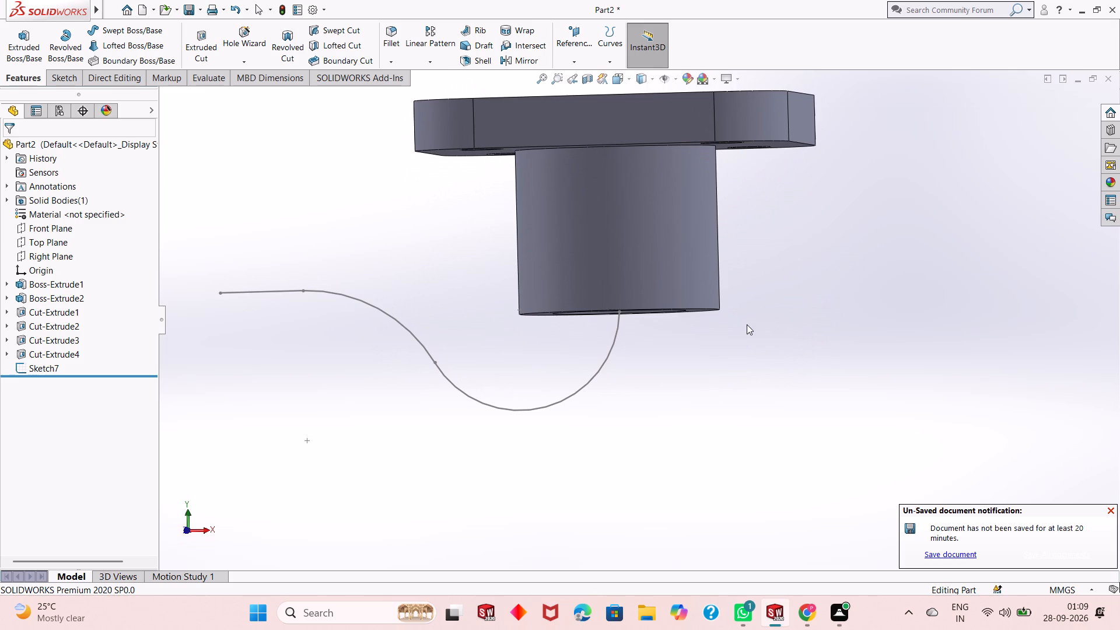
{"action": "middle_click", "coordinate": [747, 324]}
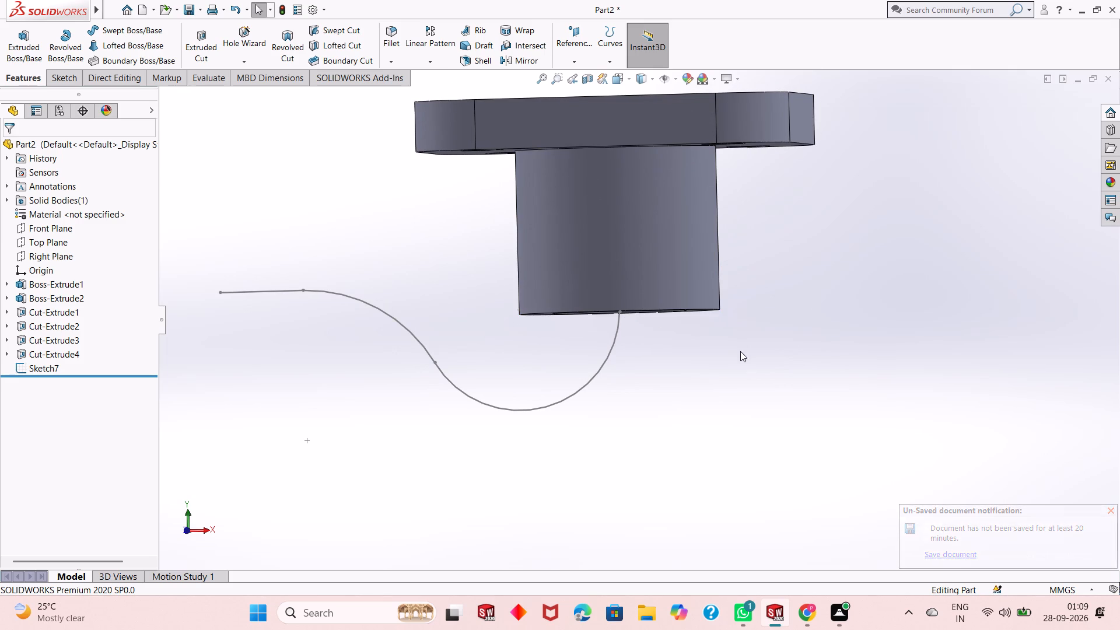
Undo the closing of the sweep path sketch to return to editing it.
{"action": "key", "text": "ctrl+z"}
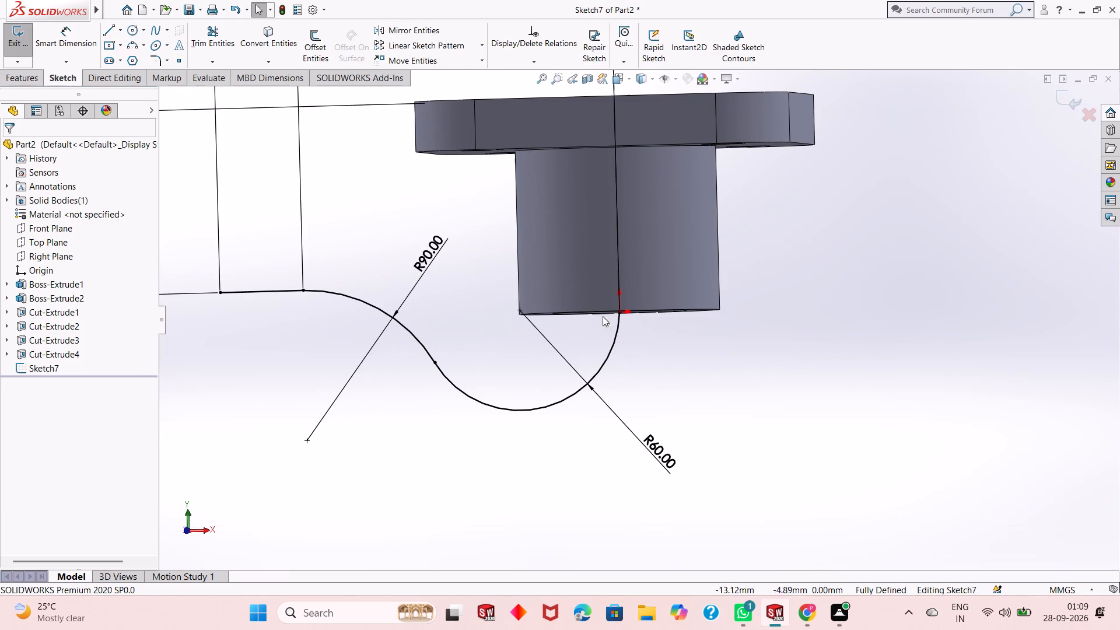
Inspect, square to the sketch plane, where the R60 arc's end meets the centre of the cylinder's base.
{"action": "scroll", "coordinate": [604, 314], "scroll_direction": "down", "scroll_amount": 3}
{"action": "scroll", "coordinate": [653, 310], "scroll_direction": "down", "scroll_amount": 2}
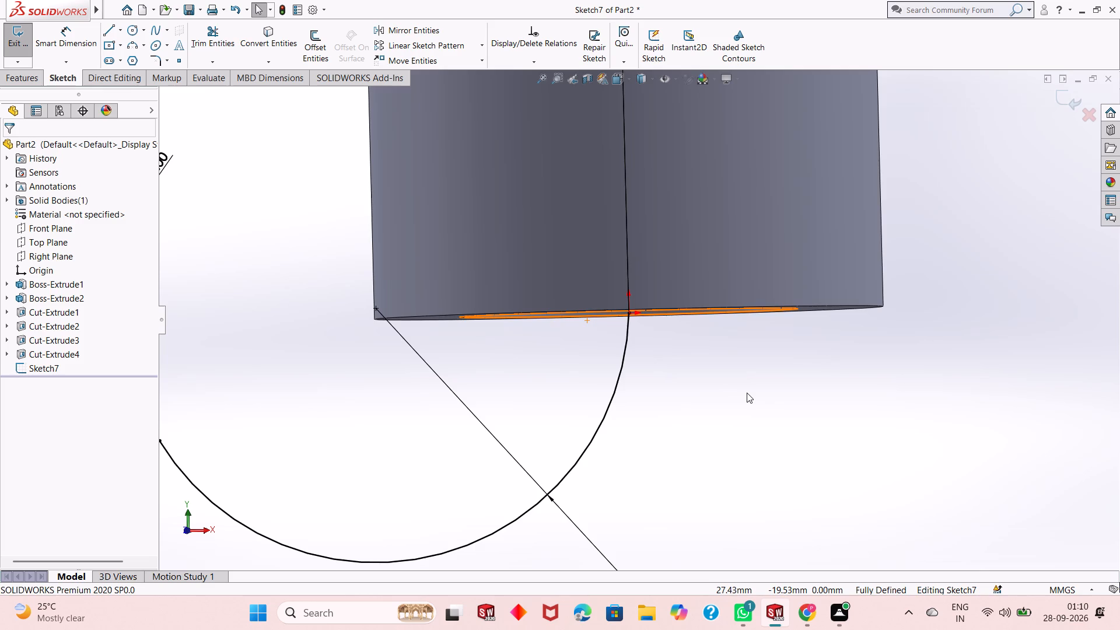
{"action": "key", "text": "ctrl+8"}
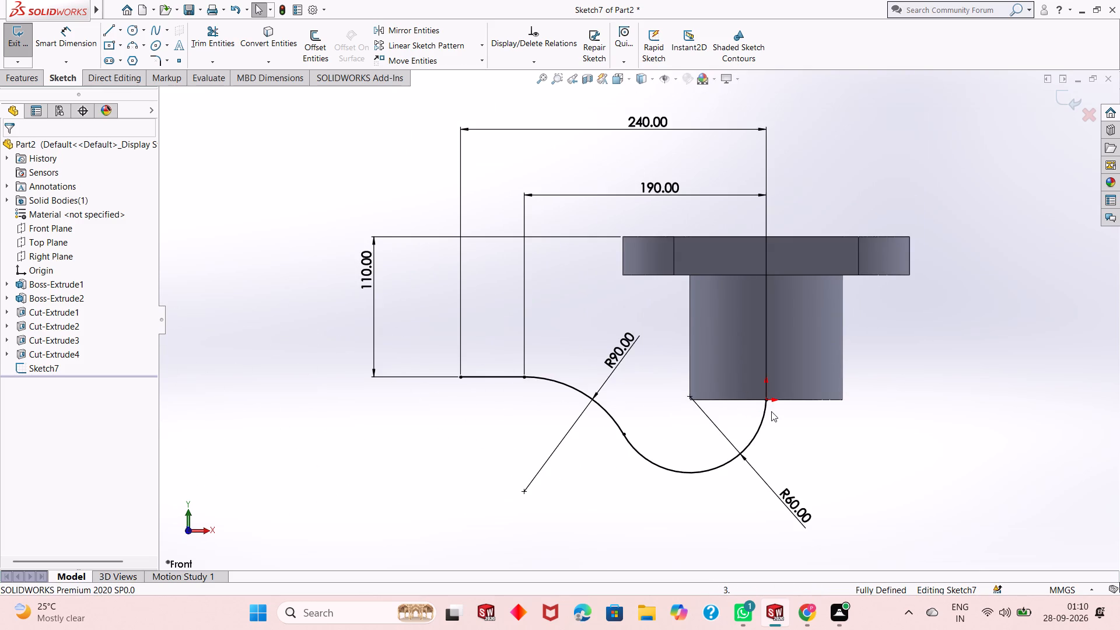
{"action": "scroll", "coordinate": [771, 411], "scroll_direction": "down", "scroll_amount": 4}
{"action": "scroll", "coordinate": [721, 360], "scroll_direction": "down", "scroll_amount": 12}
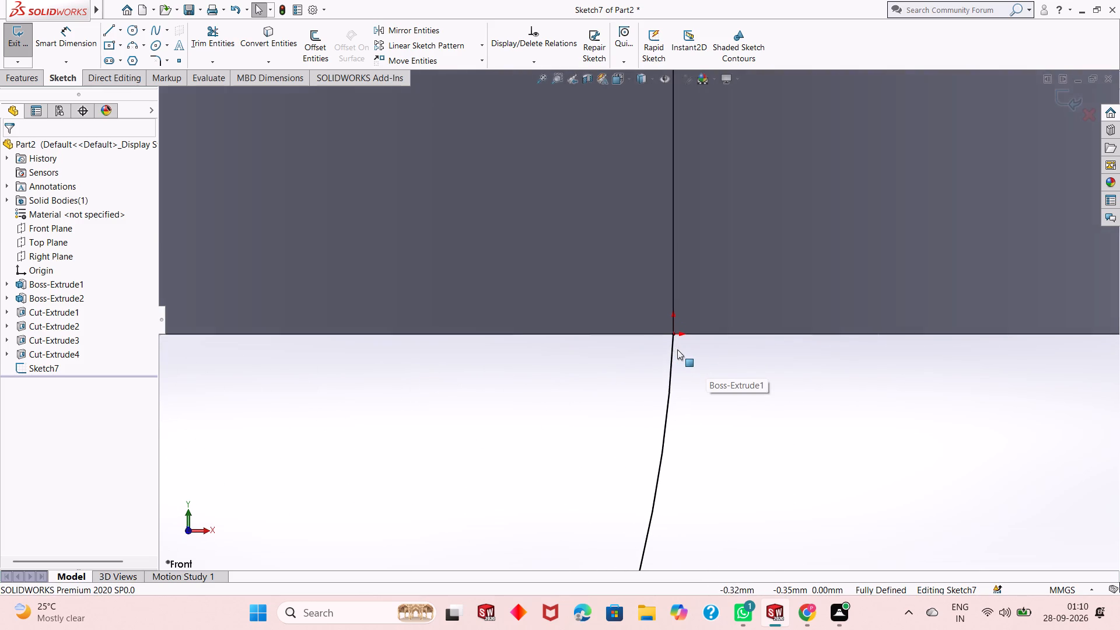
{"action": "scroll", "coordinate": [677, 349], "scroll_direction": "down", "scroll_amount": 5}
{"action": "scroll", "coordinate": [629, 293], "scroll_direction": "down", "scroll_amount": 7}
{"action": "scroll", "coordinate": [671, 321], "scroll_direction": "up", "scroll_amount": 4}
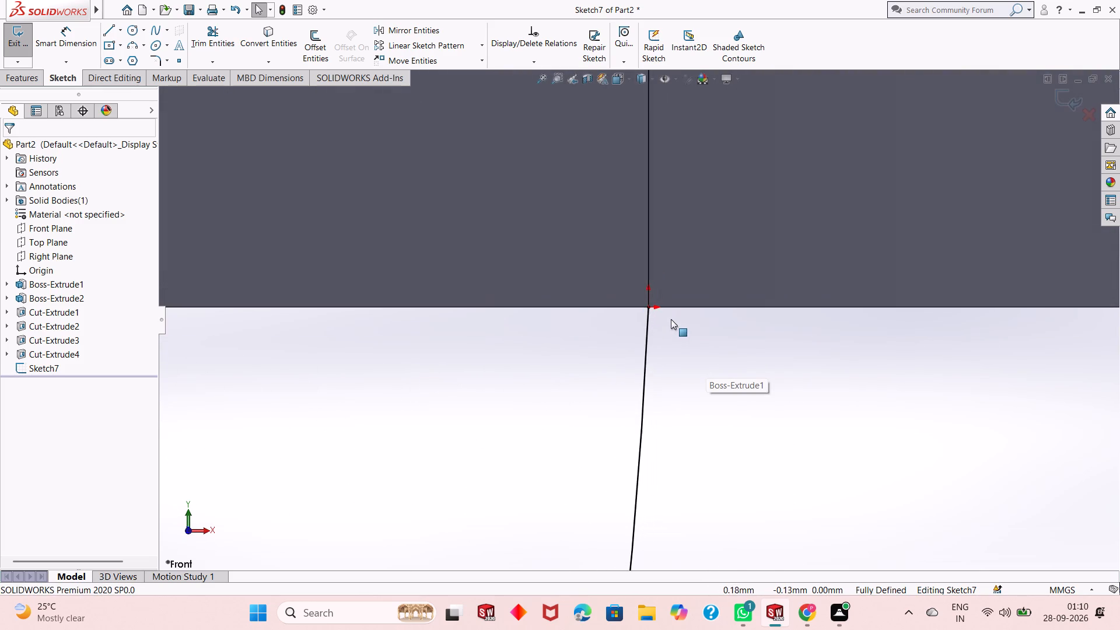
{"action": "scroll", "coordinate": [671, 319], "scroll_direction": "up", "scroll_amount": 20}
{"action": "scroll", "coordinate": [671, 319], "scroll_direction": "up", "scroll_amount": 3}
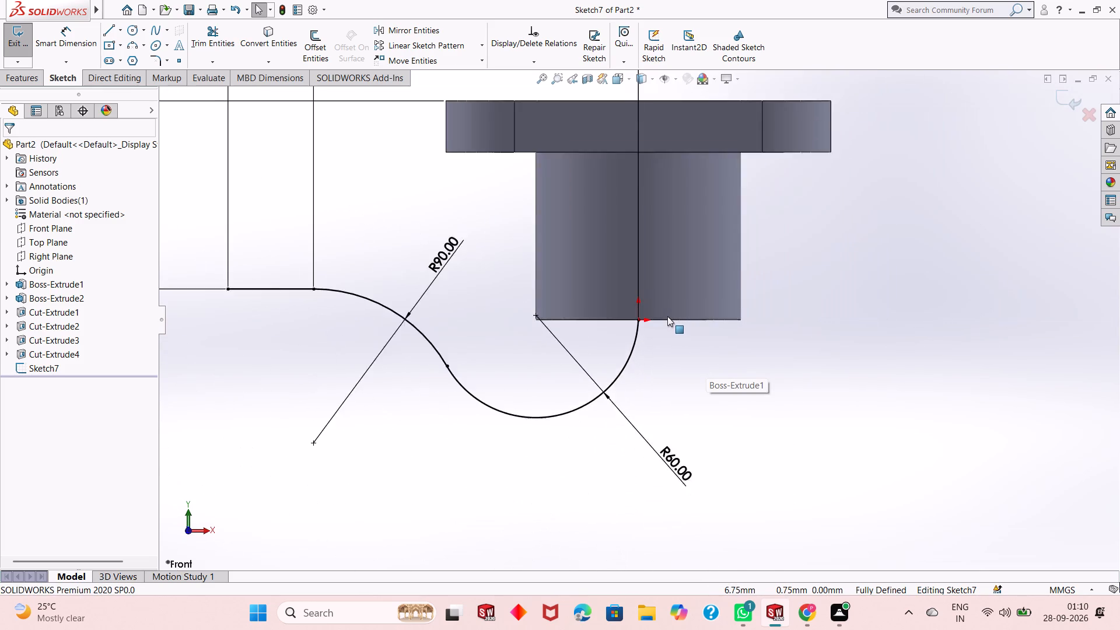
{"action": "scroll", "coordinate": [667, 316], "scroll_direction": "up", "scroll_amount": 2}
Sketch a vertical line about 2.7 mm long upward from the R60 arc's end at the cylinder's base, and end the line chain.
{"action": "left_click", "coordinate": [111, 34]}
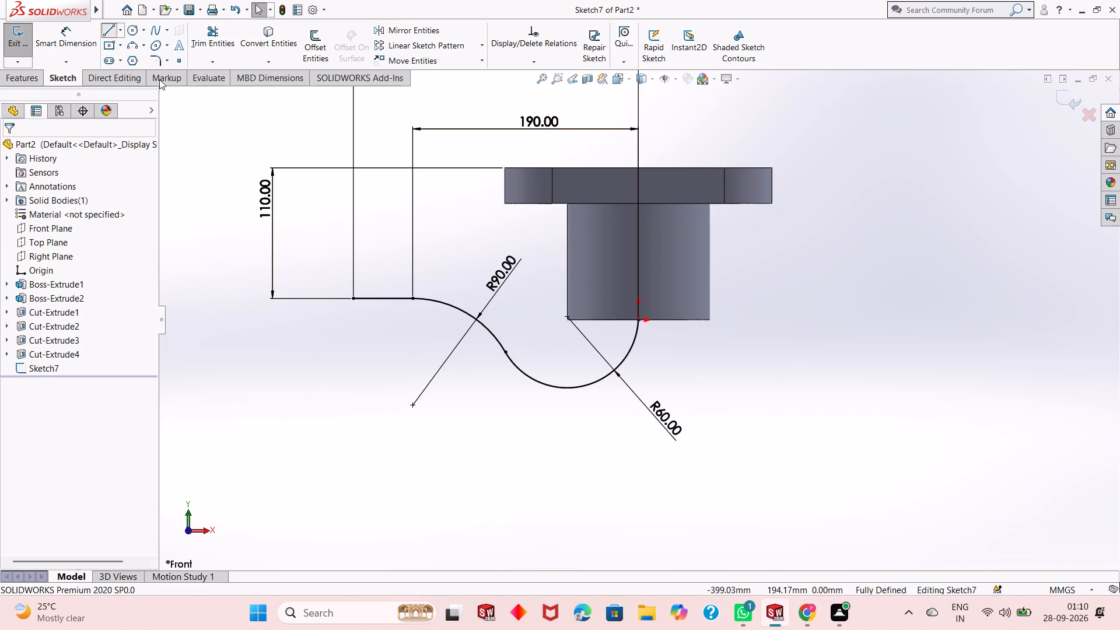
{"action": "left_click", "coordinate": [637, 323]}
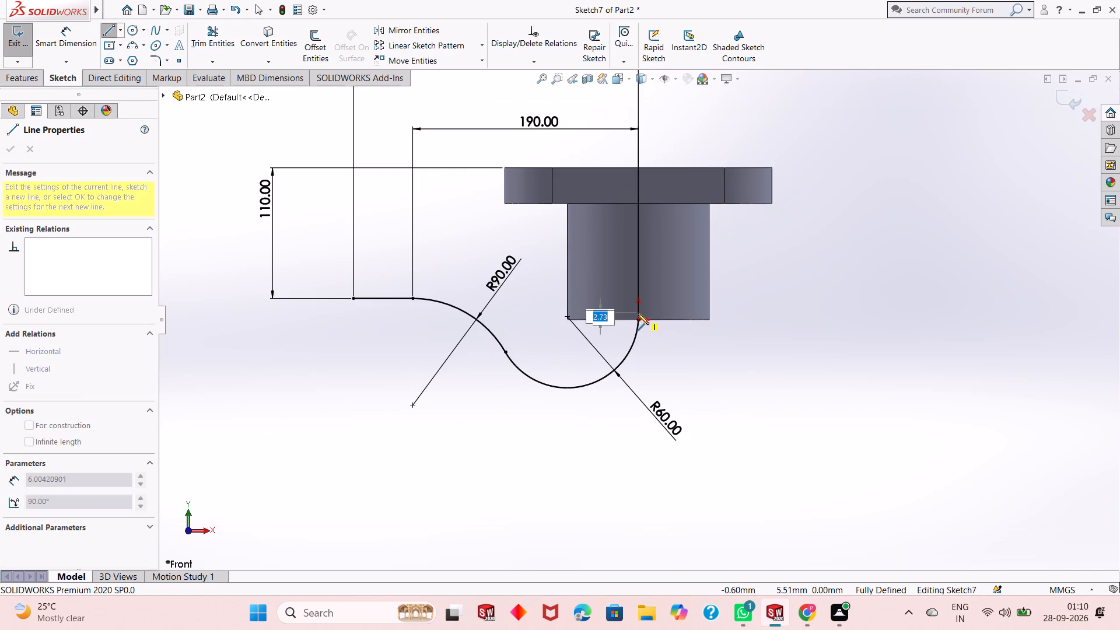
{"action": "left_click", "coordinate": [638, 313]}
{"action": "right_click", "coordinate": [681, 295]}
{"action": "left_click", "coordinate": [699, 303]}
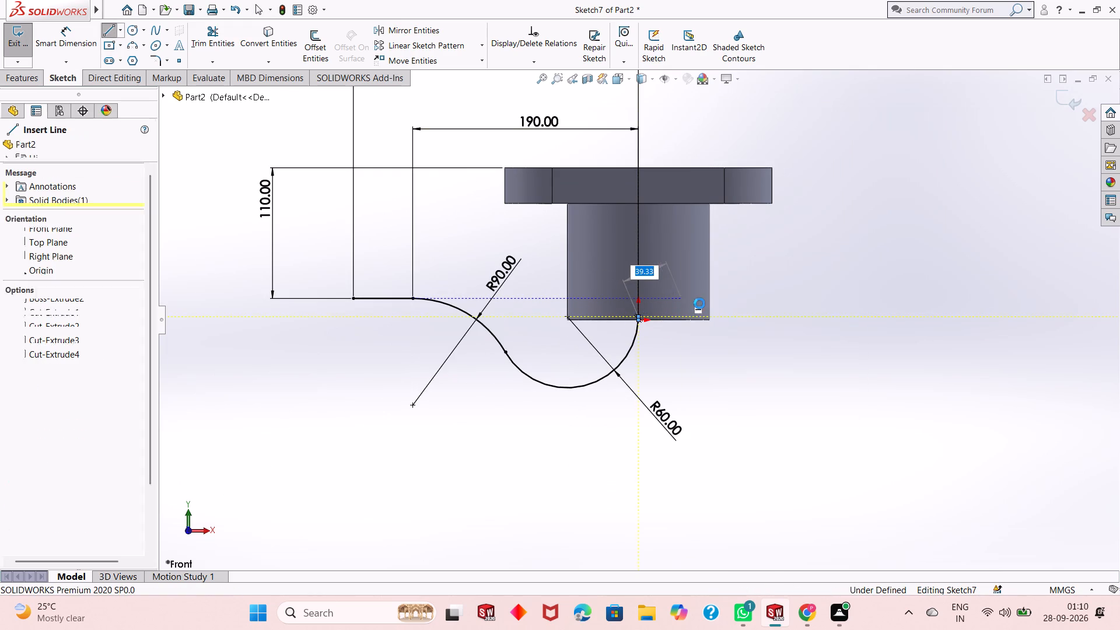
{"action": "left_click", "coordinate": [638, 365]}
{"action": "scroll", "coordinate": [643, 312], "scroll_direction": "down", "scroll_amount": 10}
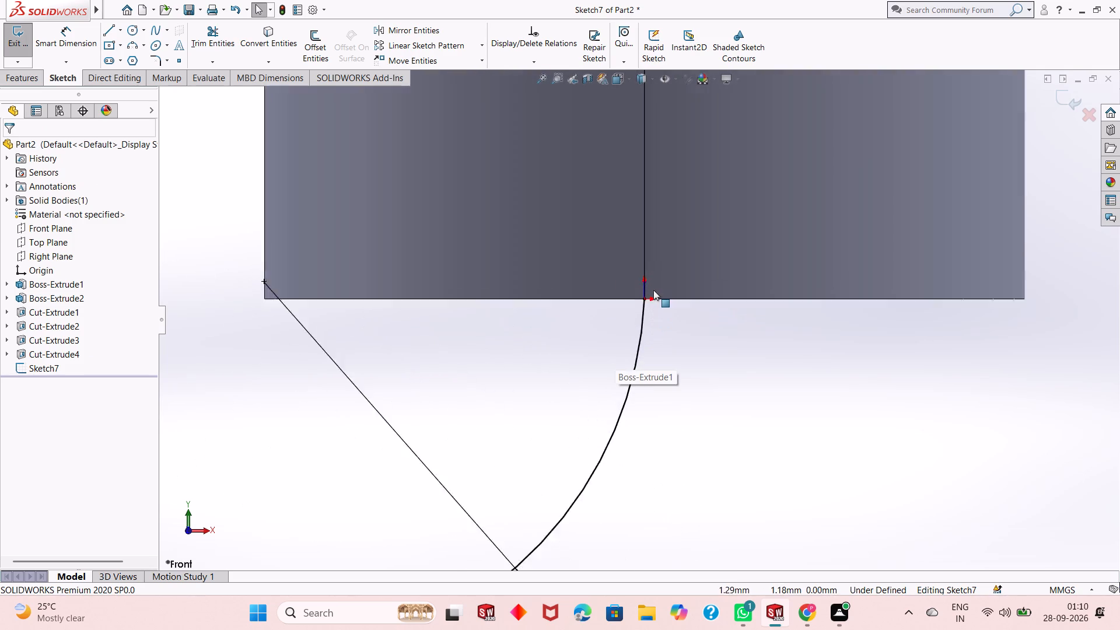
Dimension the length of the short vertical line rising from the R60 arc's end at the cylinder's base.
{"action": "scroll", "coordinate": [653, 290], "scroll_direction": "down", "scroll_amount": 8}
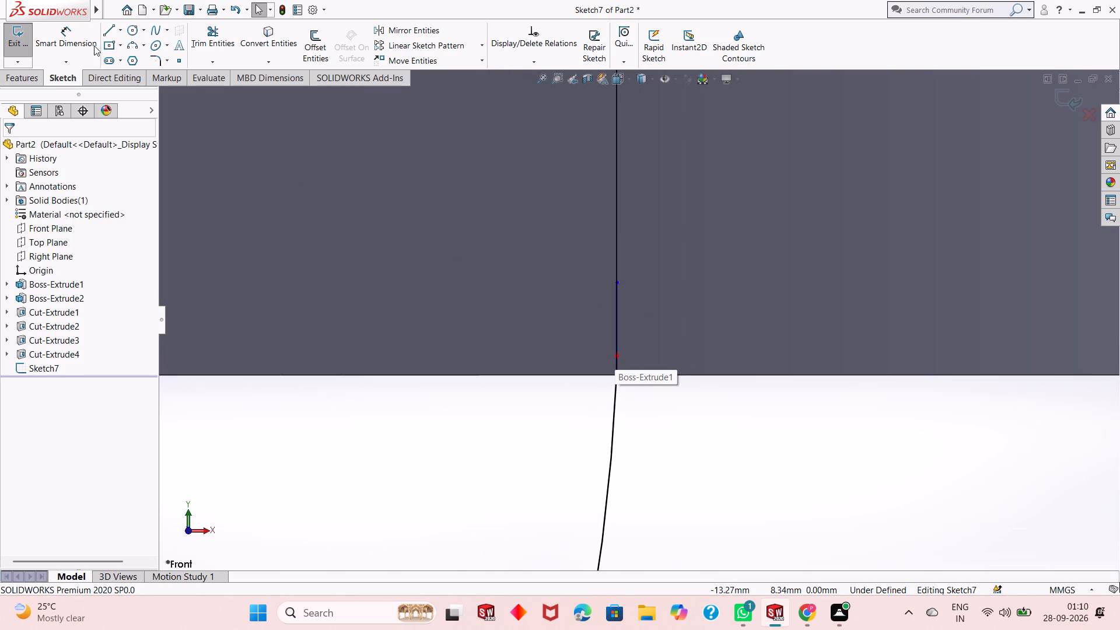
{"action": "left_click", "coordinate": [90, 45]}
{"action": "left_click", "coordinate": [617, 324]}
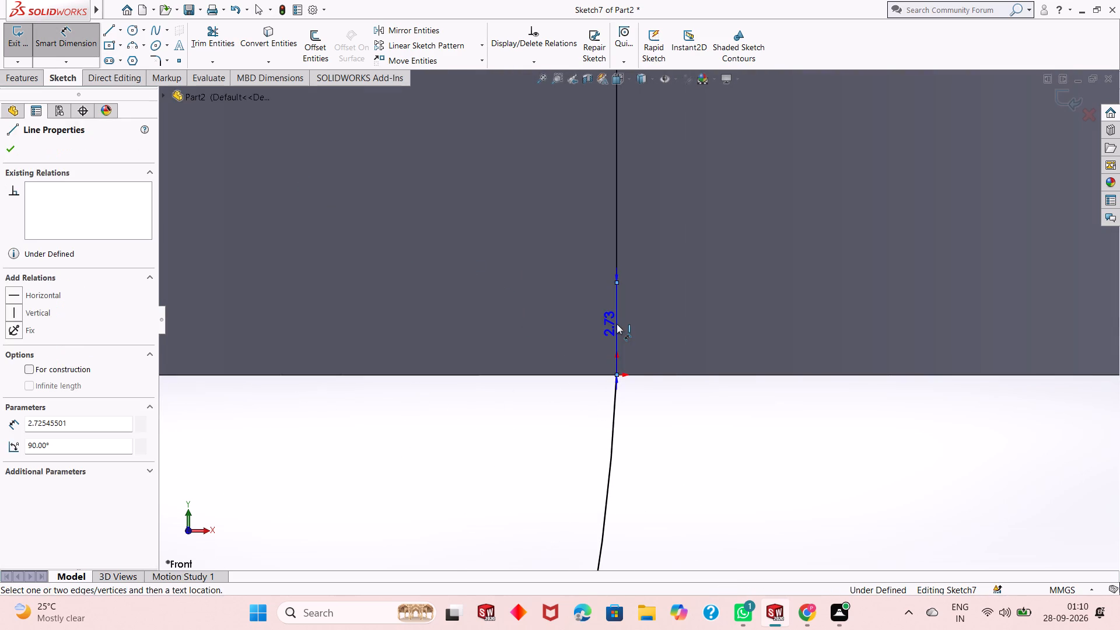
{"action": "left_click", "coordinate": [654, 318]}
{"action": "left_click", "coordinate": [604, 302]}
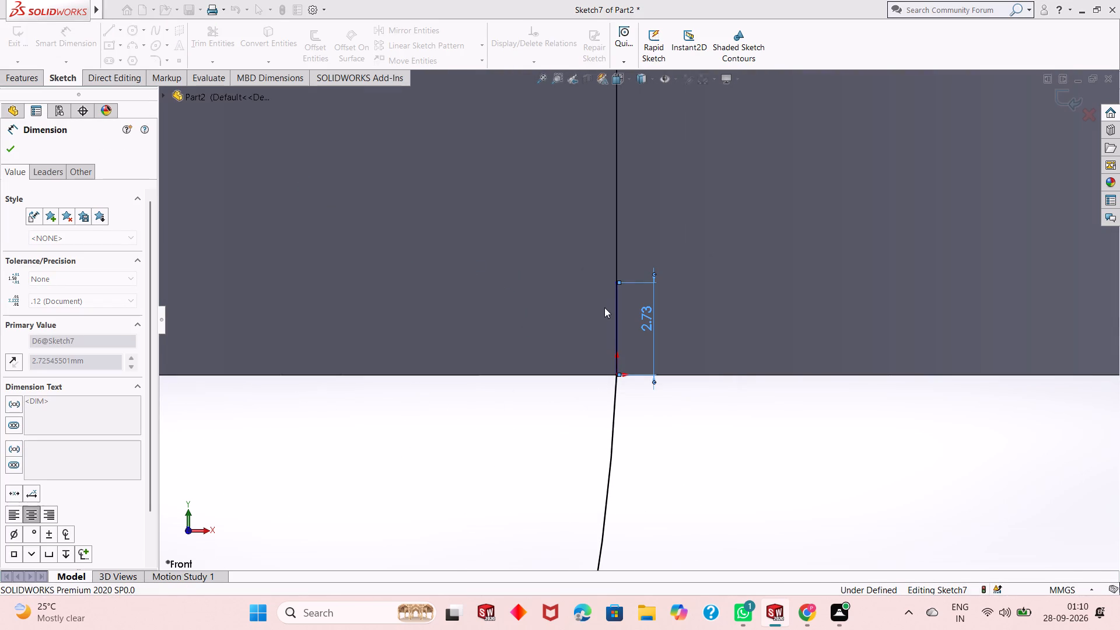
{"action": "key", "text": "Escape"}
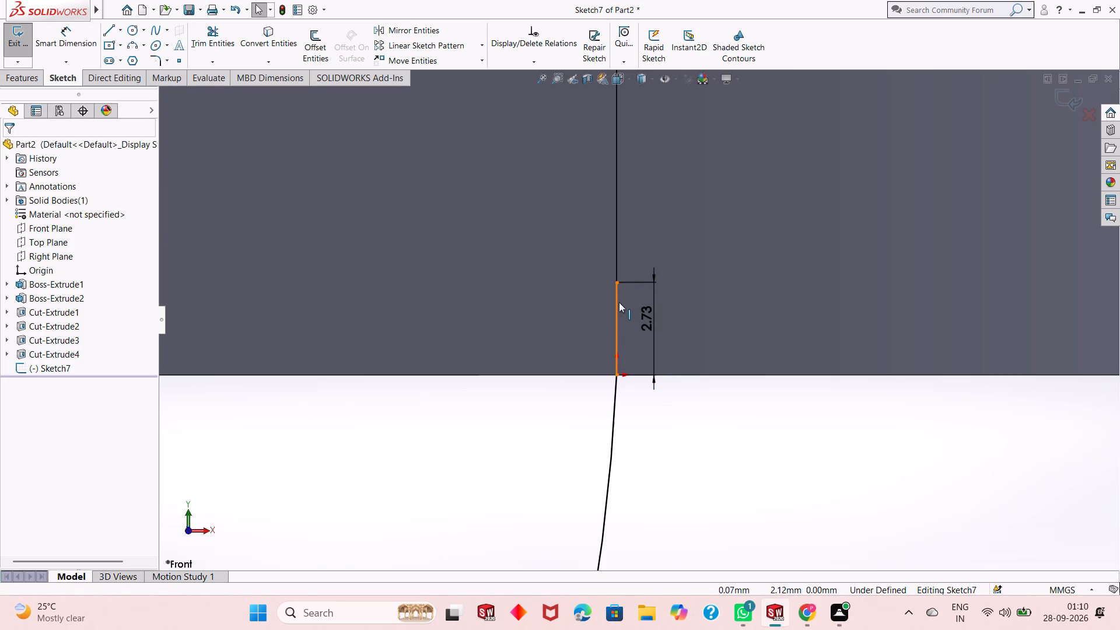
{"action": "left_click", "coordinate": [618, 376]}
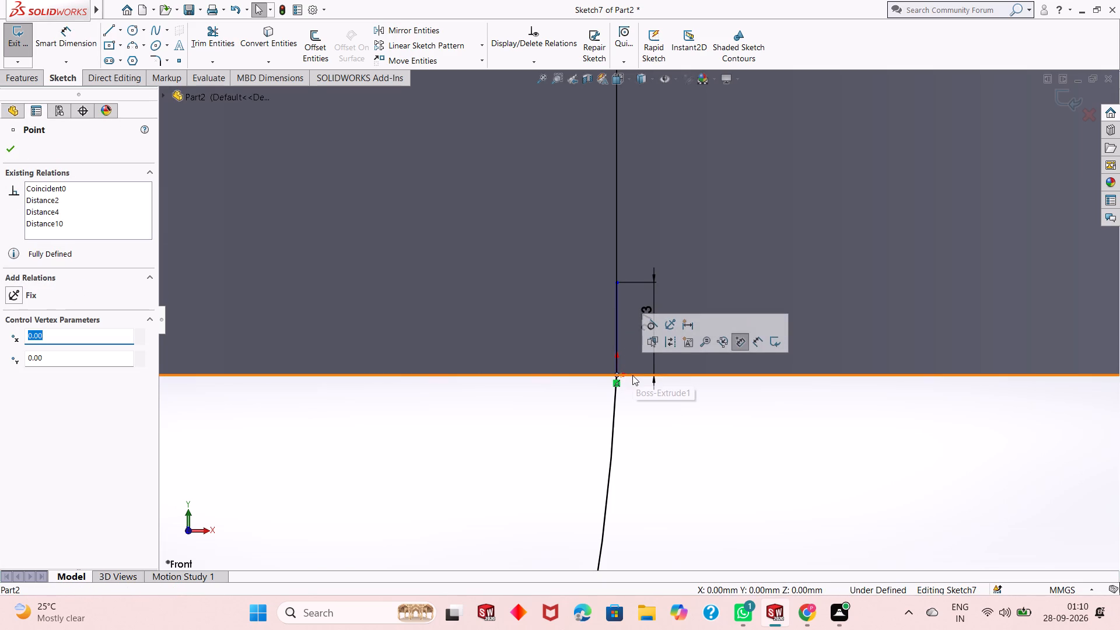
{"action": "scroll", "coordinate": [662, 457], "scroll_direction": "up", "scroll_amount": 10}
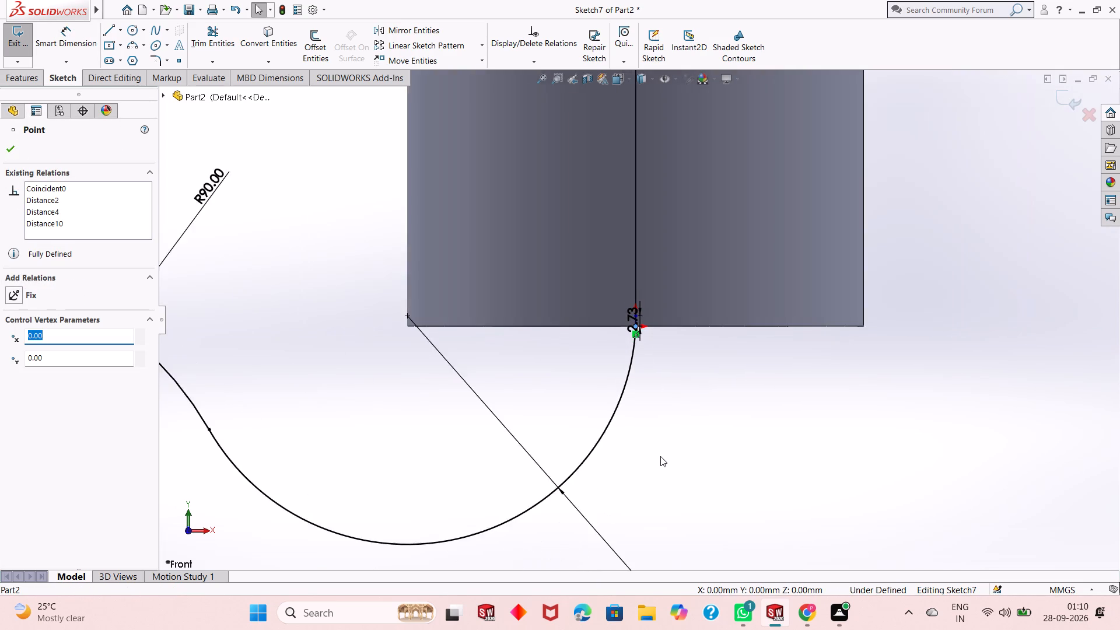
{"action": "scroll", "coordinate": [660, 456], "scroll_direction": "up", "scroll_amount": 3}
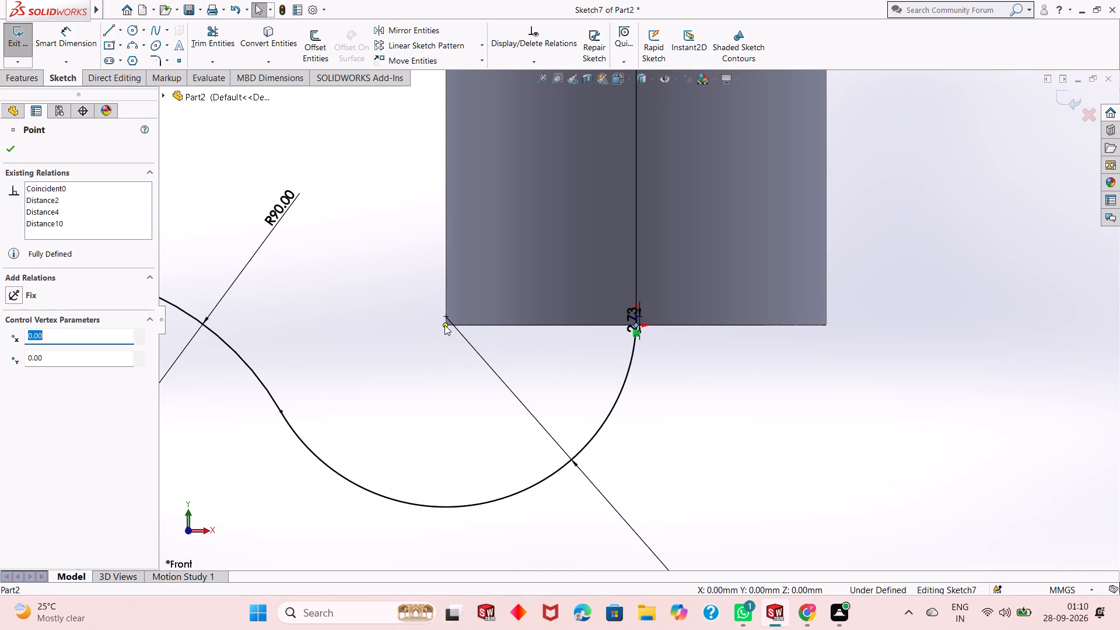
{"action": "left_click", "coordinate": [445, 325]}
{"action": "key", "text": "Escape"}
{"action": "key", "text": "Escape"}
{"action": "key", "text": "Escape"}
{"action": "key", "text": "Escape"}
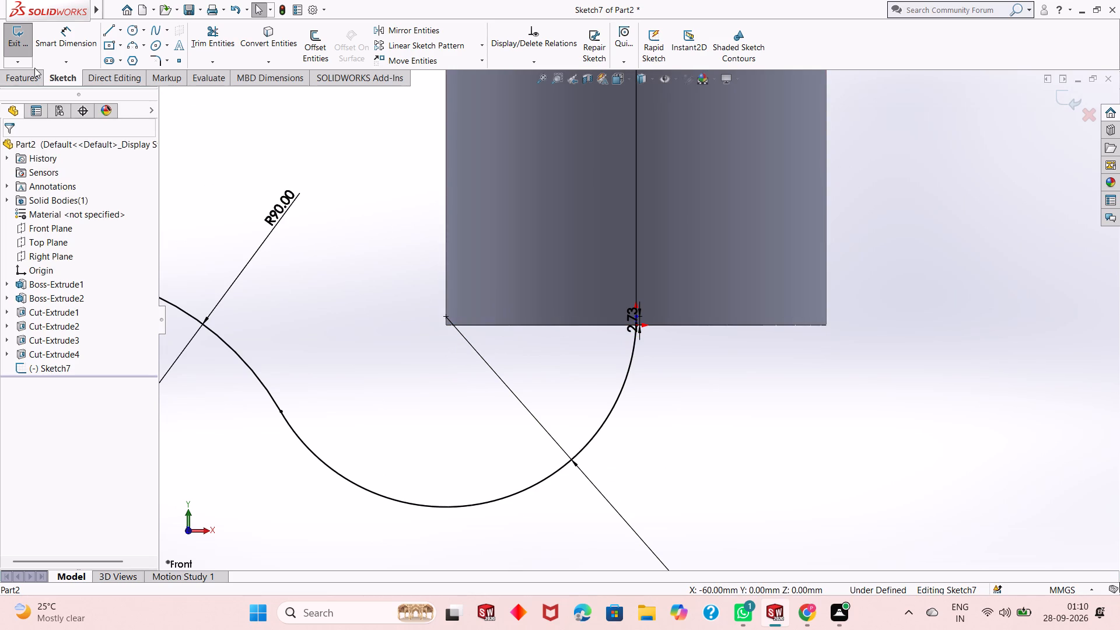
Dimension the horizontal distance from the cylinder's lower-left base corner to the short vertical line's upper endpoint, and leave the dimension command.
{"action": "left_click", "coordinate": [58, 43]}
{"action": "scroll", "coordinate": [624, 317], "scroll_direction": "down", "scroll_amount": 4}
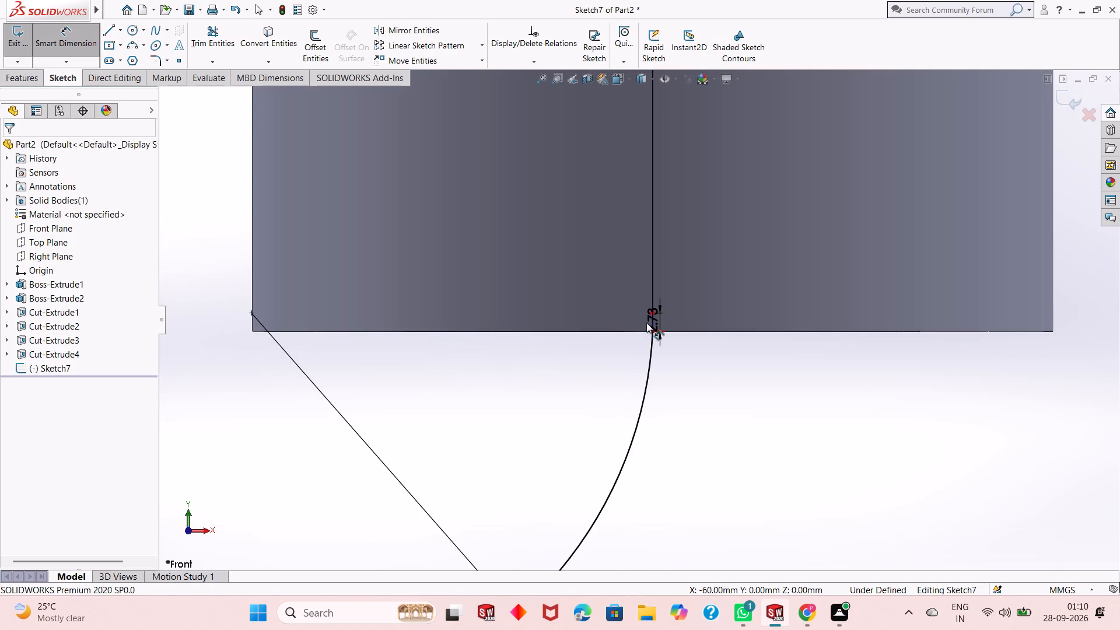
{"action": "left_click", "coordinate": [251, 330]}
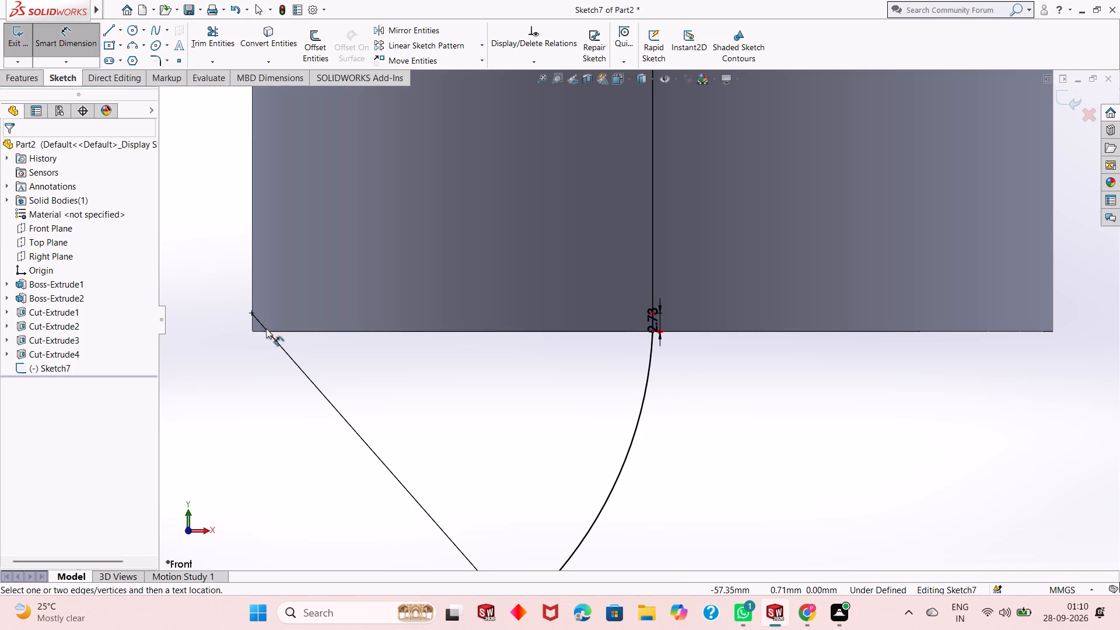
{"action": "left_click", "coordinate": [251, 331]}
{"action": "scroll", "coordinate": [577, 367], "scroll_direction": "up", "scroll_amount": 2}
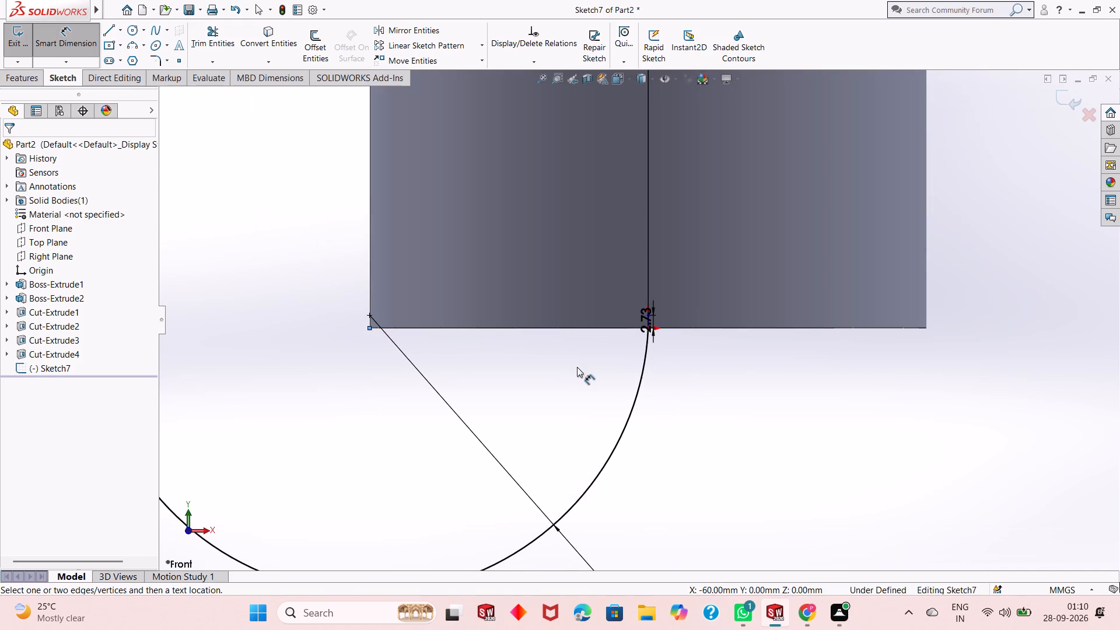
{"action": "scroll", "coordinate": [663, 260], "scroll_direction": "down", "scroll_amount": 4}
{"action": "scroll", "coordinate": [628, 380], "scroll_direction": "down", "scroll_amount": 5}
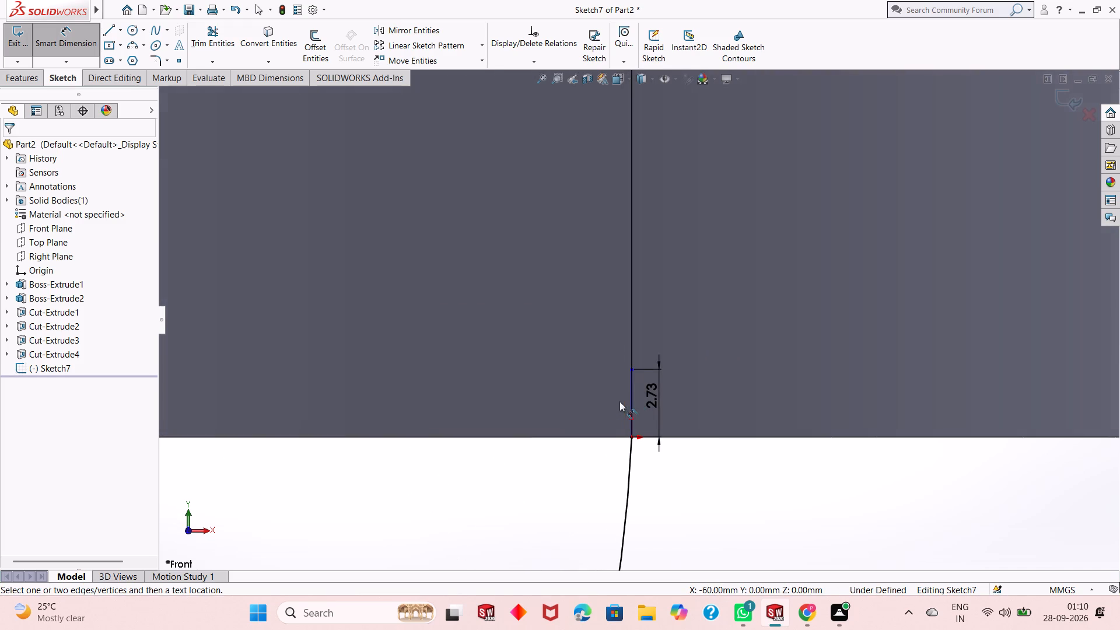
{"action": "scroll", "coordinate": [619, 401], "scroll_direction": "down", "scroll_amount": 1}
{"action": "left_click", "coordinate": [635, 356]}
{"action": "left_click", "coordinate": [621, 334]}
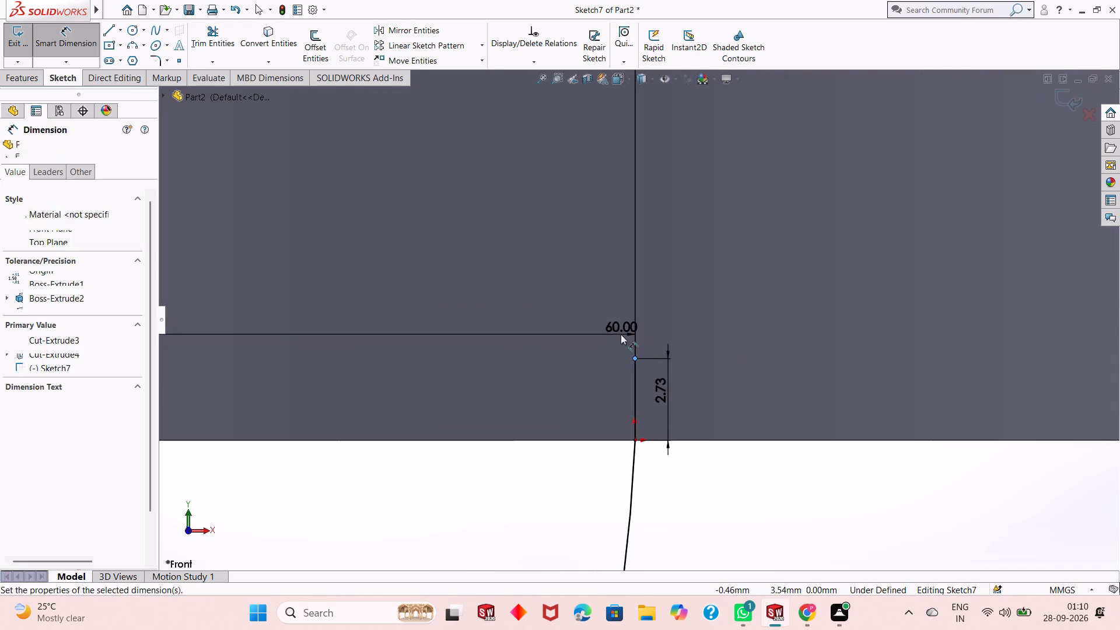
{"action": "left_click", "coordinate": [572, 315]}
{"action": "scroll", "coordinate": [593, 389], "scroll_direction": "up", "scroll_amount": 4}
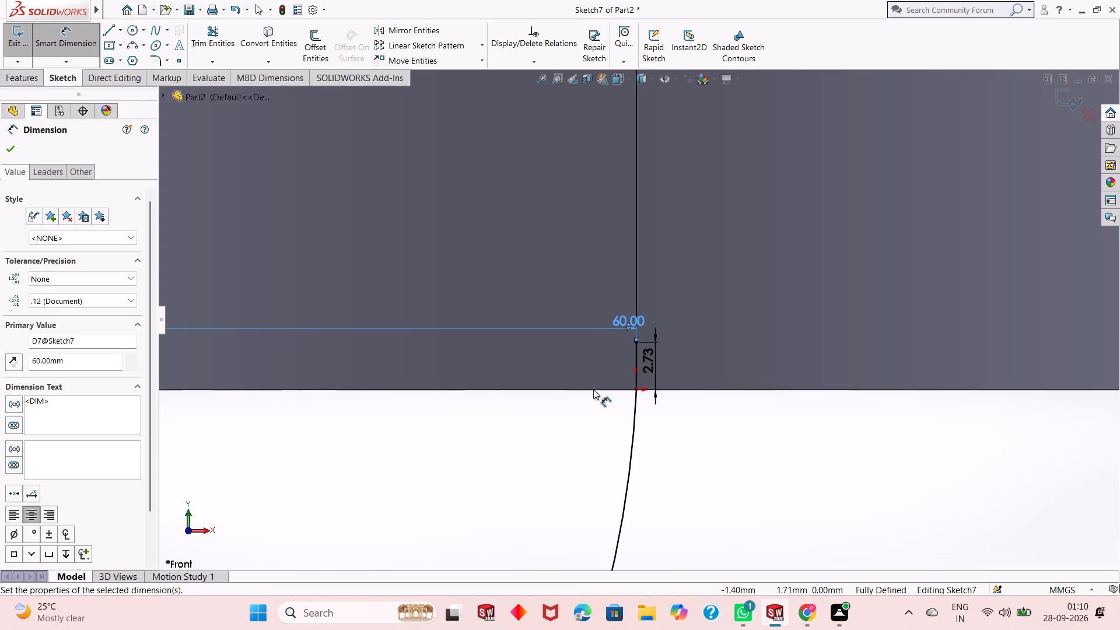
{"action": "scroll", "coordinate": [593, 389], "scroll_direction": "up", "scroll_amount": 8}
{"action": "right_click", "coordinate": [700, 384]}
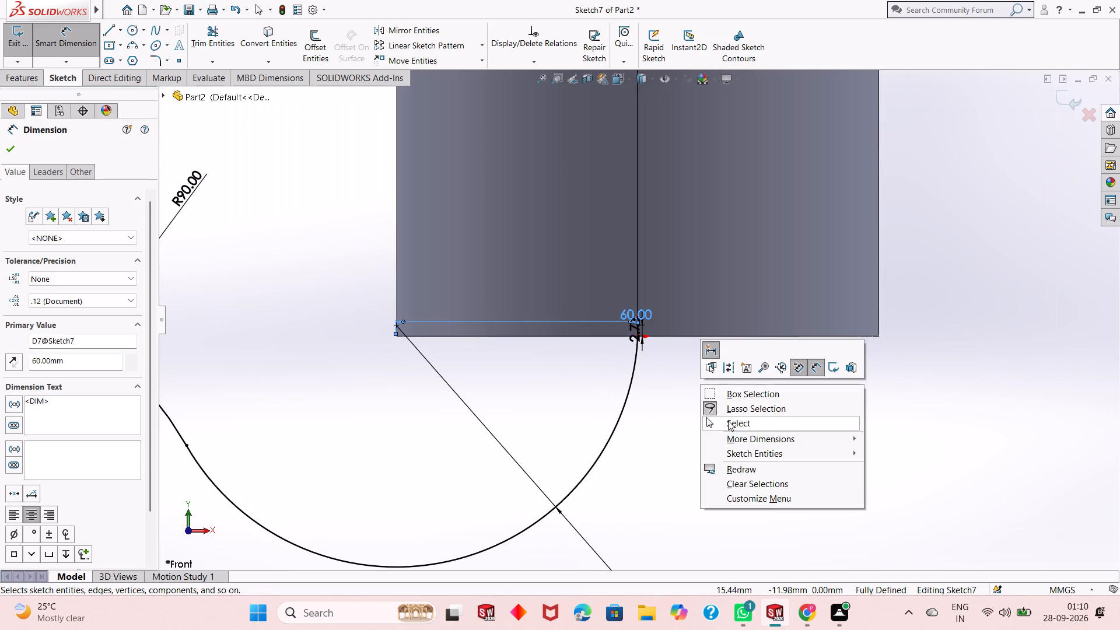
{"action": "left_click", "coordinate": [729, 422]}
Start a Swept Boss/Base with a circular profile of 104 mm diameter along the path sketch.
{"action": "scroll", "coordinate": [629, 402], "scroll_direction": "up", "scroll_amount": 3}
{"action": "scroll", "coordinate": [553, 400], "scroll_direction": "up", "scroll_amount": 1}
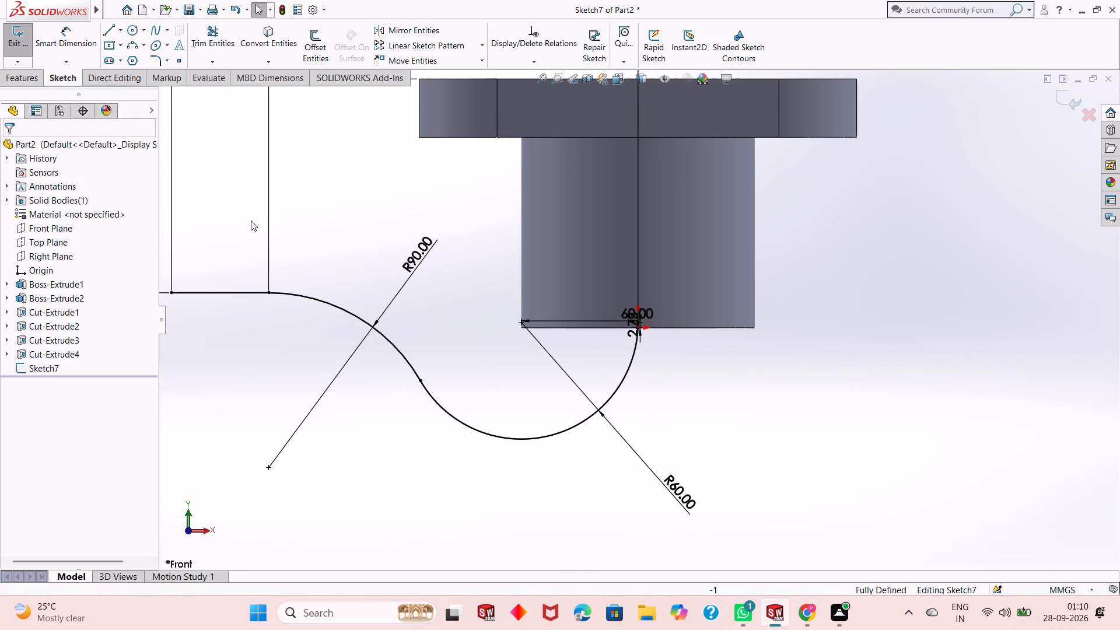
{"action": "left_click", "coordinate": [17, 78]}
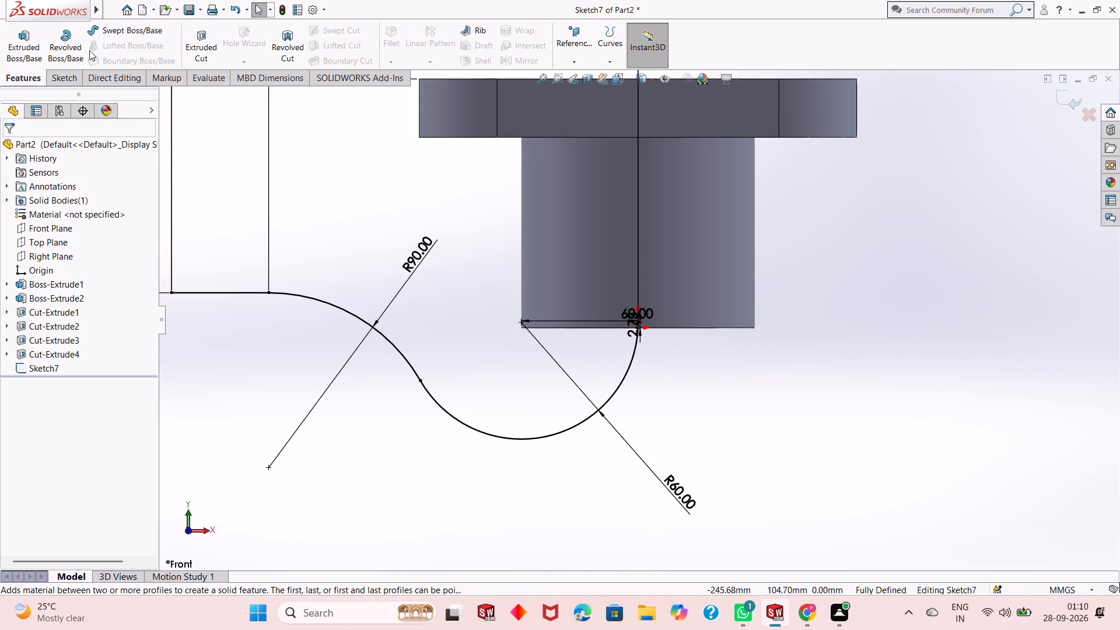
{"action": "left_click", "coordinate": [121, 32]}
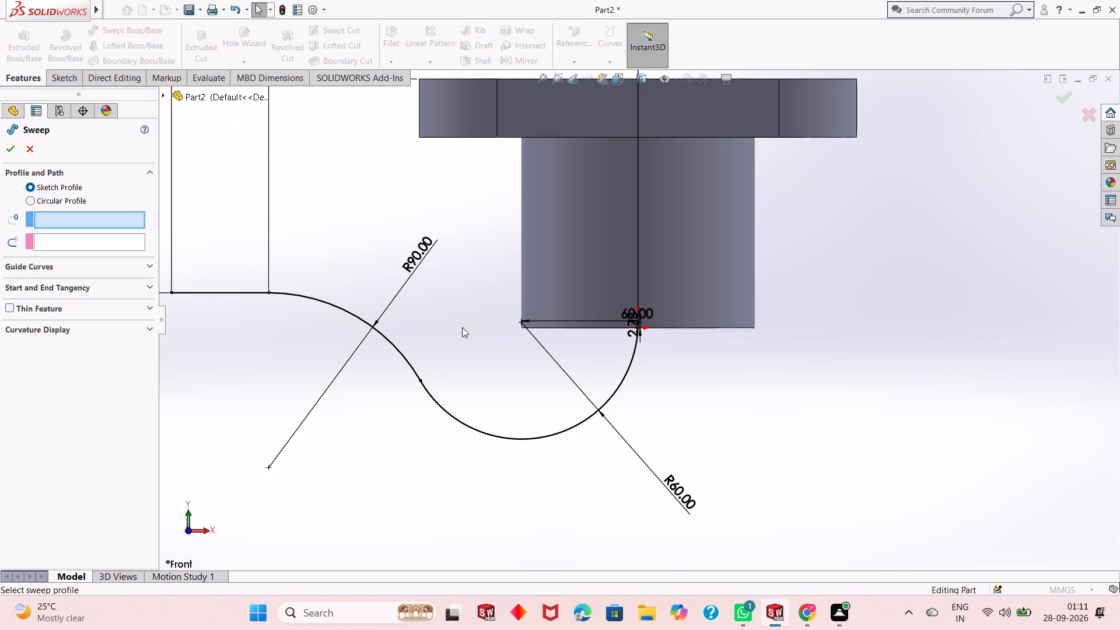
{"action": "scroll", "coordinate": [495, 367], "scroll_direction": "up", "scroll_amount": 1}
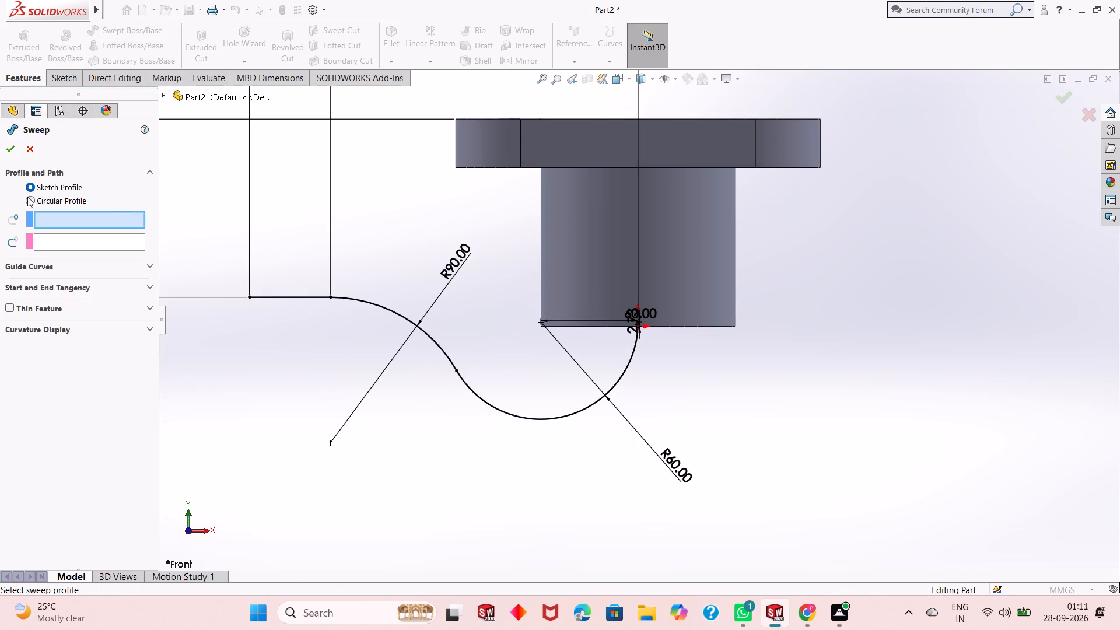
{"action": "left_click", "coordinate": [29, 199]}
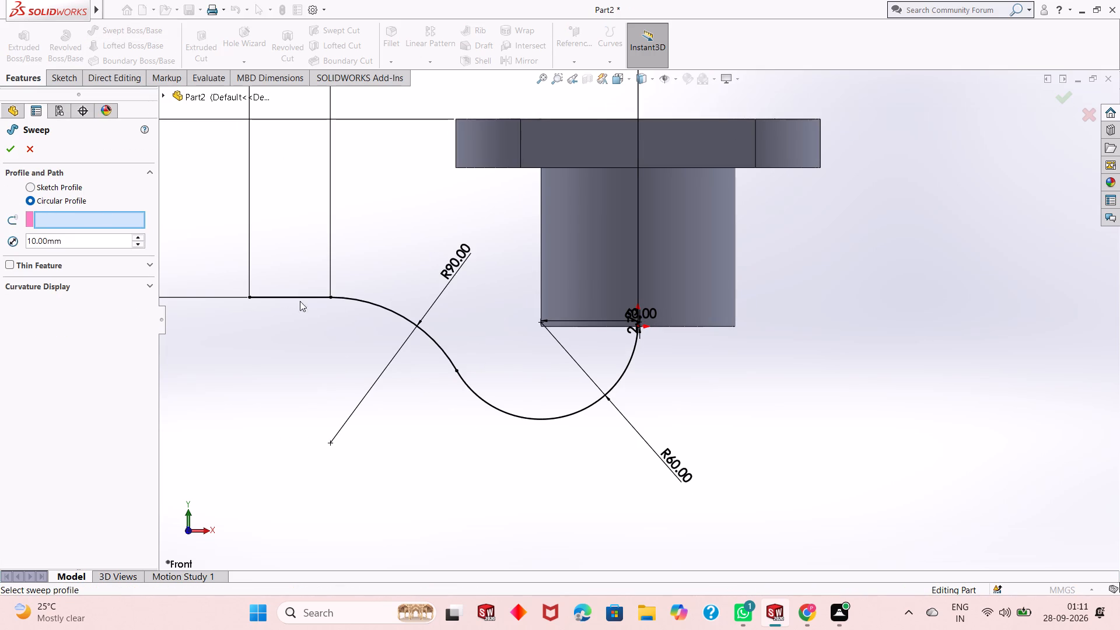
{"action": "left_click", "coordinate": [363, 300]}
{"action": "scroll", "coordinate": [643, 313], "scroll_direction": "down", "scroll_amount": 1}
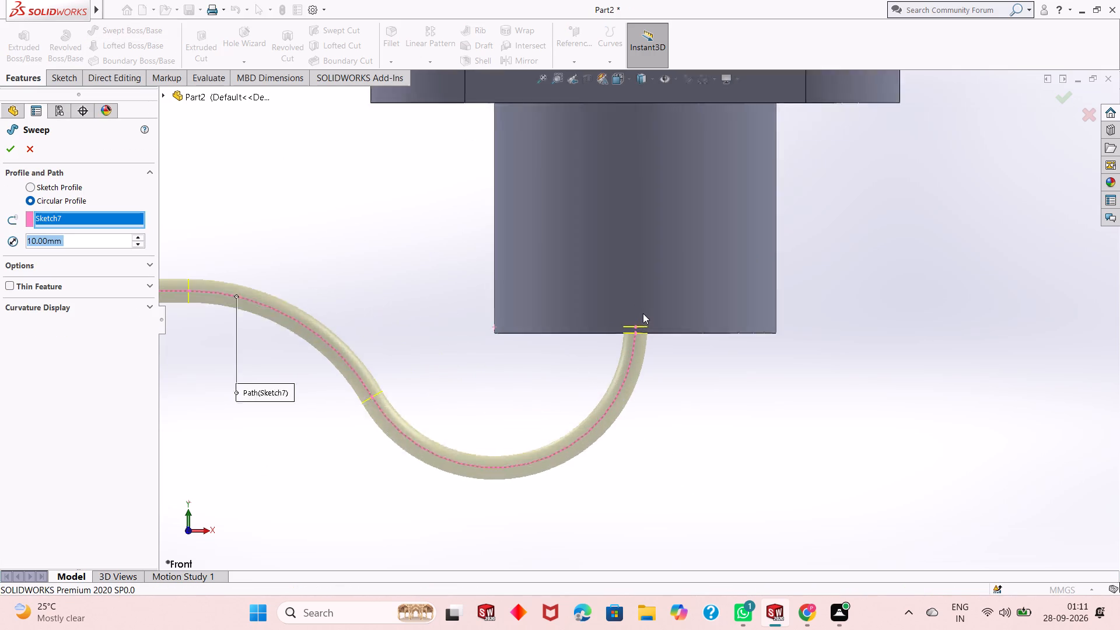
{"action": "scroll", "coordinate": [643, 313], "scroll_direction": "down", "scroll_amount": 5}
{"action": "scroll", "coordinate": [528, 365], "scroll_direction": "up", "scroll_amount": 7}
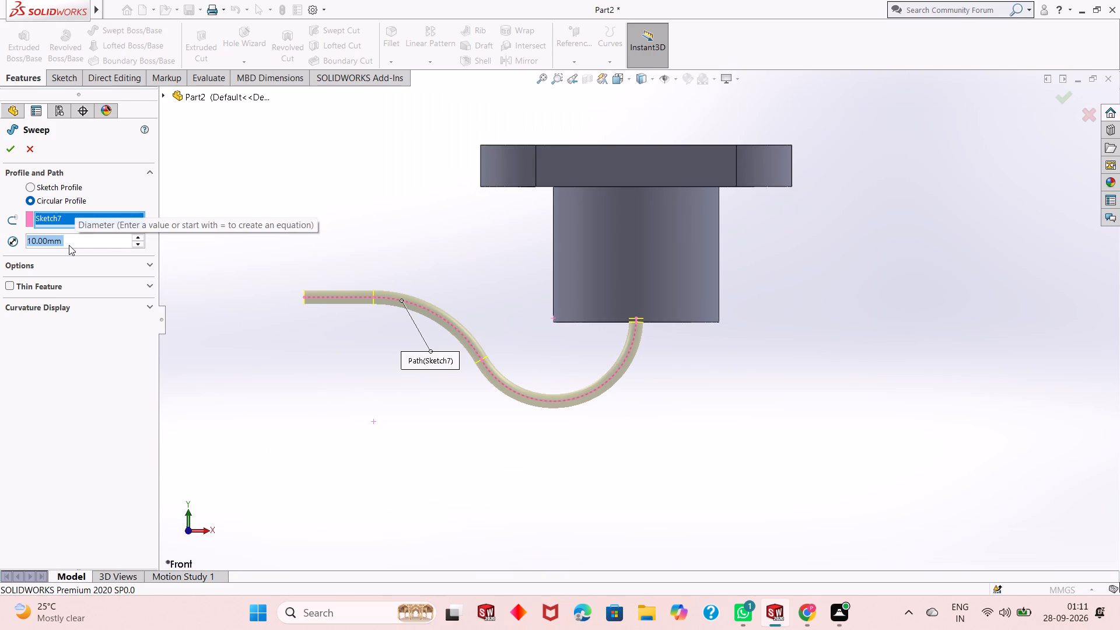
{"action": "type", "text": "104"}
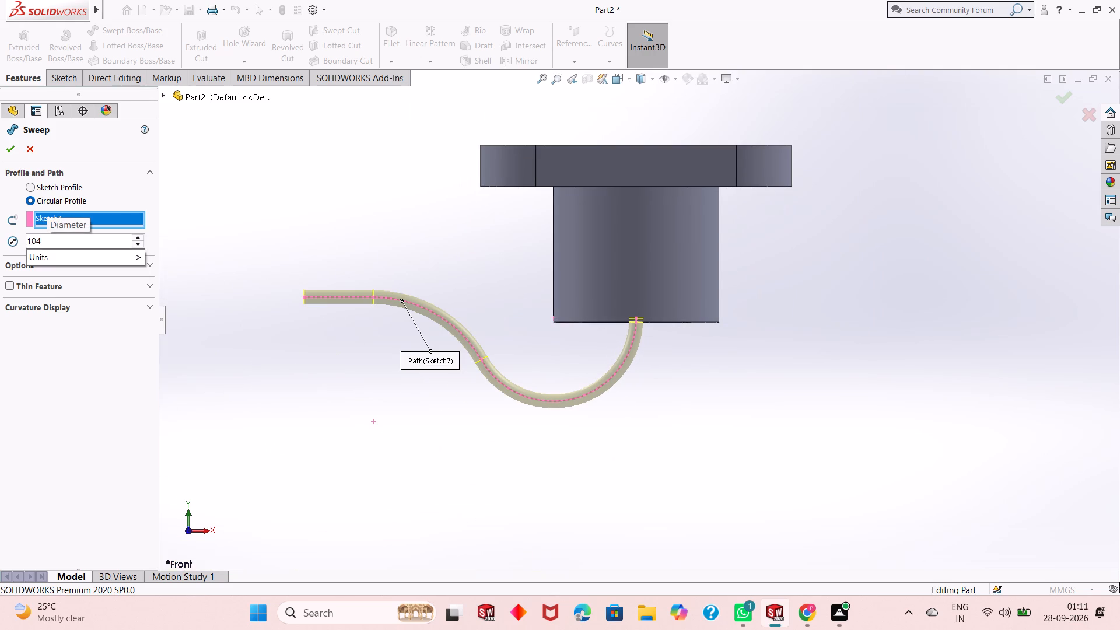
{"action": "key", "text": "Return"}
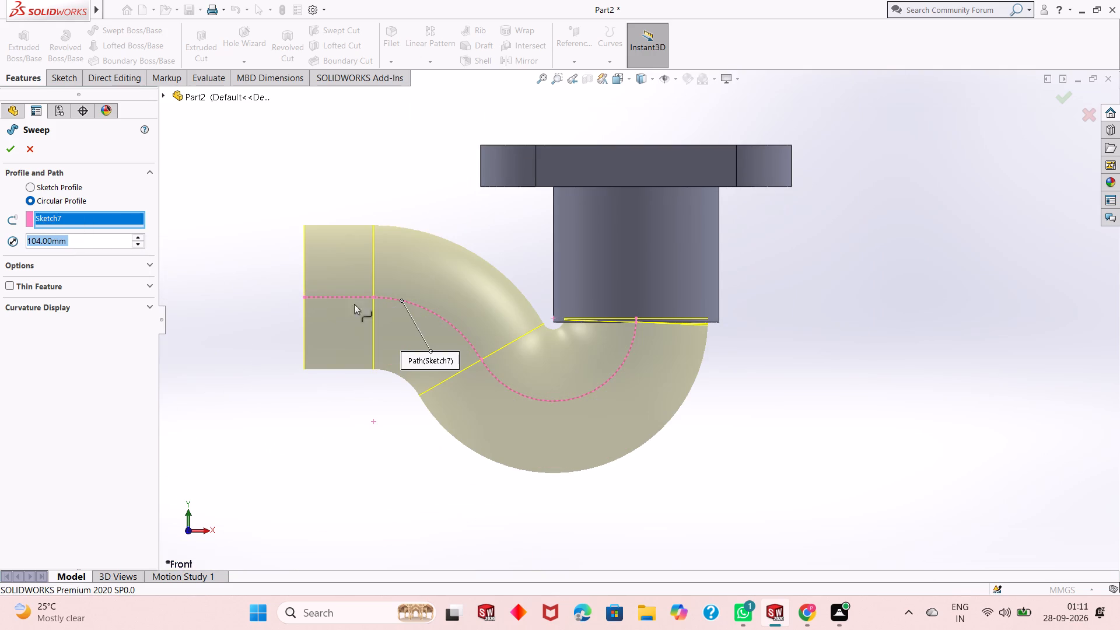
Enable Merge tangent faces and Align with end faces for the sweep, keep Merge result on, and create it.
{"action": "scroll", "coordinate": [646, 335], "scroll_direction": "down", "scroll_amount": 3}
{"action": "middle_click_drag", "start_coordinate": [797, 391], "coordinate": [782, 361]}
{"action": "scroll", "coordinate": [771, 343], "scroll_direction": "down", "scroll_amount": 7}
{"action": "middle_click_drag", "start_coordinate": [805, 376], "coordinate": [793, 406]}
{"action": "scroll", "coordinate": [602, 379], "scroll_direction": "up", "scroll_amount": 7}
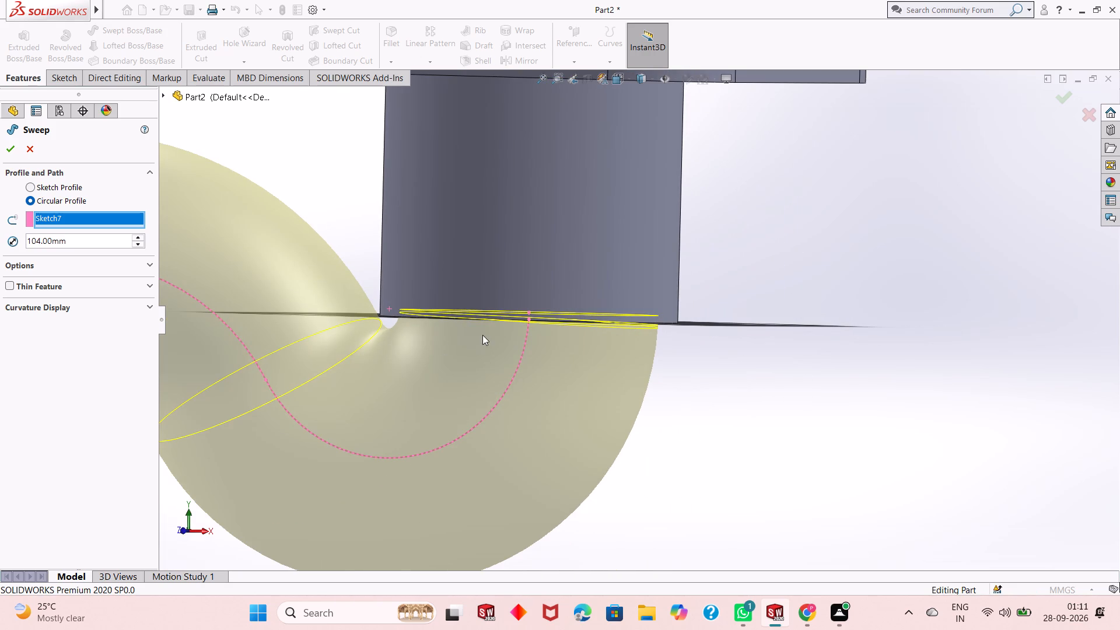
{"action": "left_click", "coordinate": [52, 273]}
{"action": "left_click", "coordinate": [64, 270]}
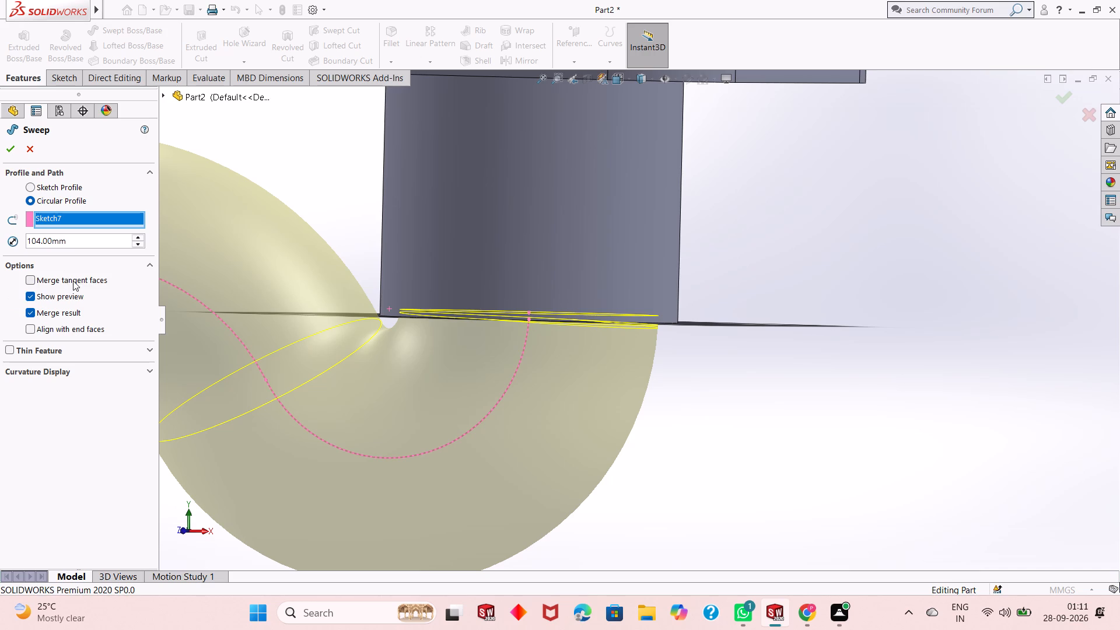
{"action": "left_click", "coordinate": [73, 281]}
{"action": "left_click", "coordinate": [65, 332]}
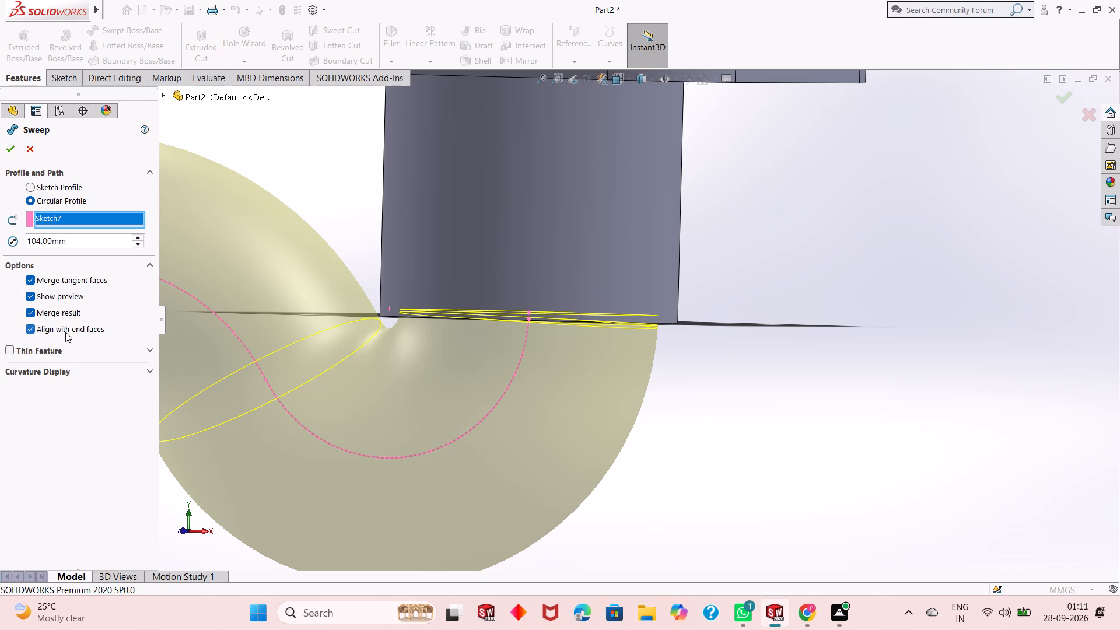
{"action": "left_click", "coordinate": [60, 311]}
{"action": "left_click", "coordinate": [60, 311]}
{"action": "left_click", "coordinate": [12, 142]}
Examine the joint between the swept pipe's end and the cylinder's base up close from different angles.
{"action": "left_click", "coordinate": [707, 369]}
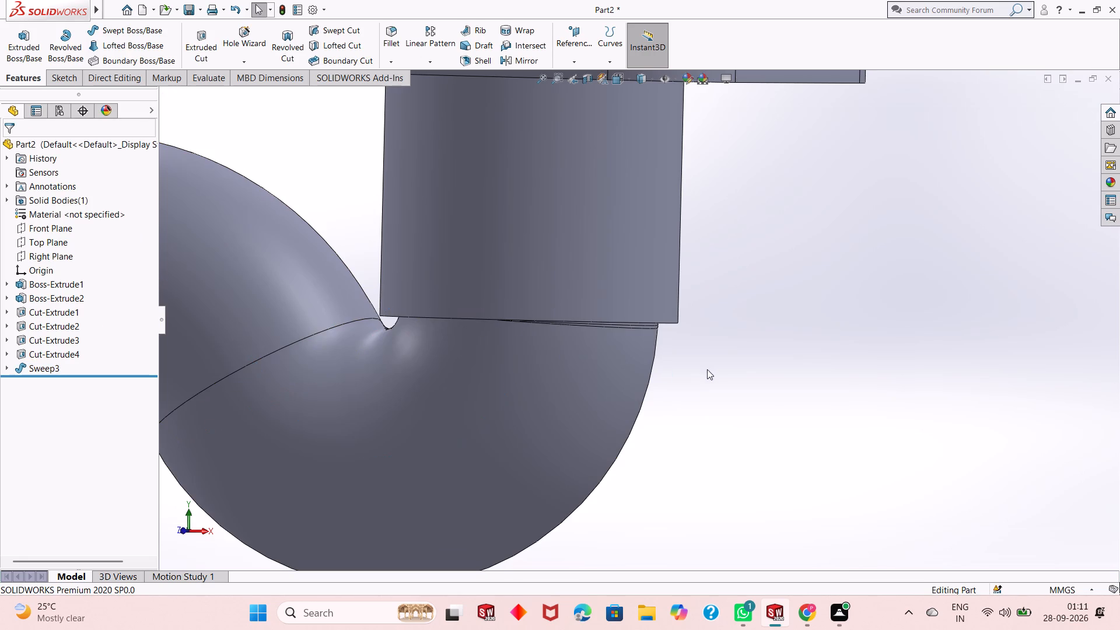
{"action": "scroll", "coordinate": [681, 335], "scroll_direction": "down", "scroll_amount": 4}
{"action": "scroll", "coordinate": [491, 303], "scroll_direction": "down", "scroll_amount": 6}
{"action": "scroll", "coordinate": [721, 400], "scroll_direction": "up", "scroll_amount": 5}
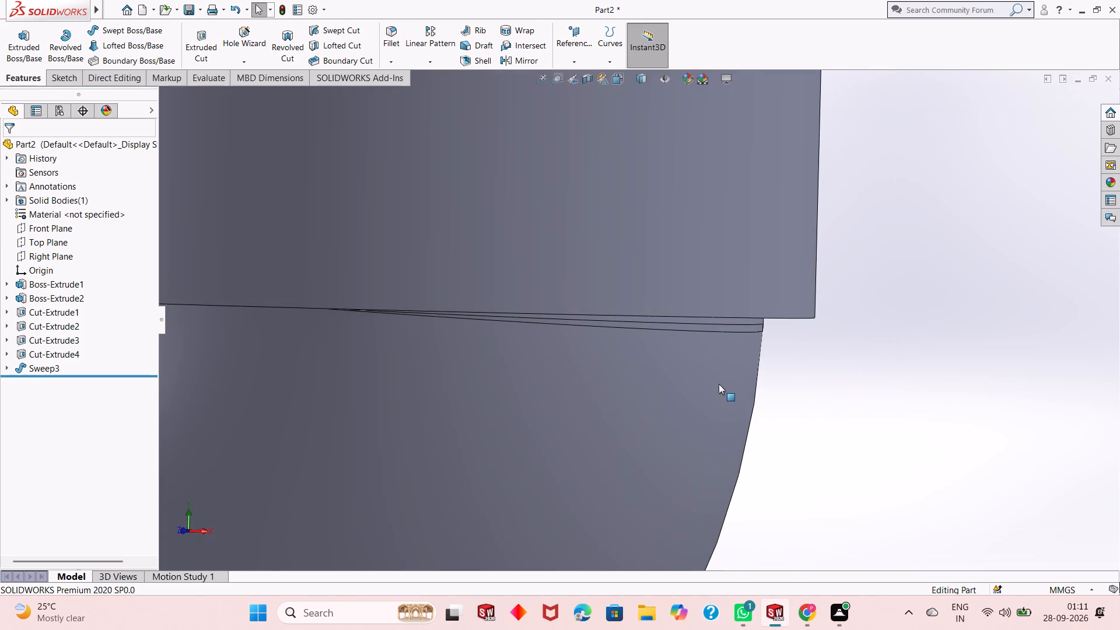
{"action": "middle_click_drag", "start_coordinate": [821, 428], "coordinate": [820, 361]}
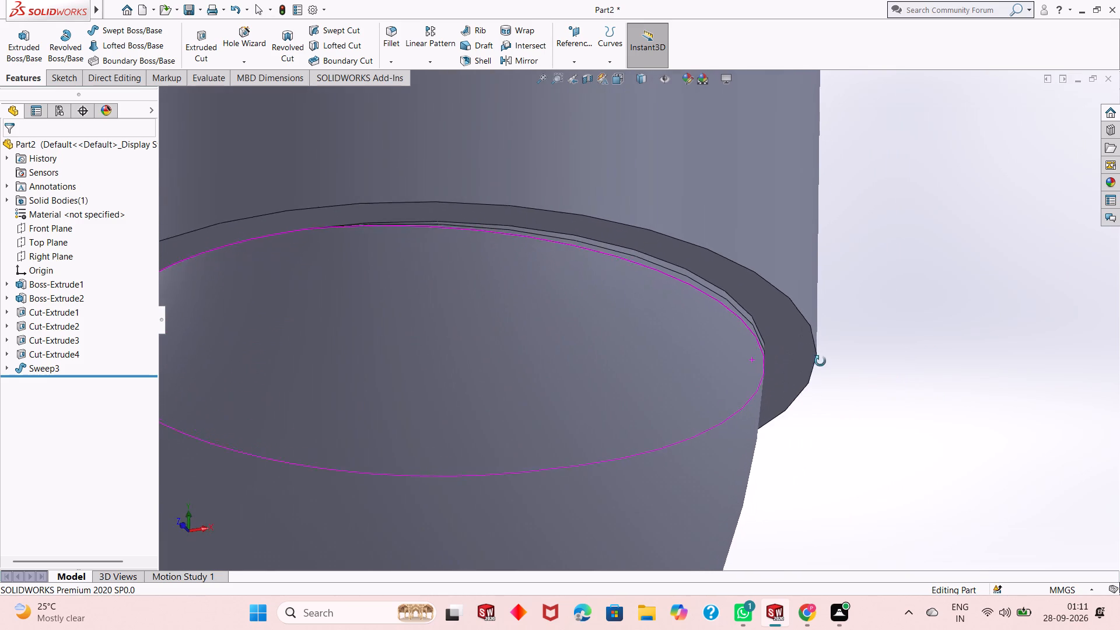
{"action": "middle_click_drag", "start_coordinate": [820, 361], "coordinate": [831, 417]}
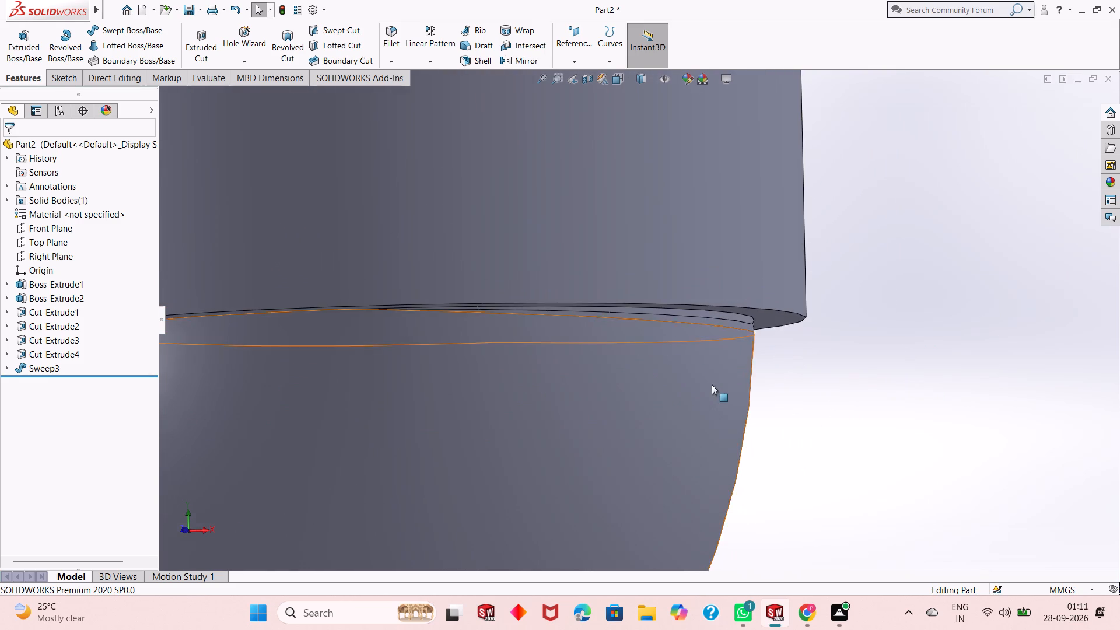
{"action": "scroll", "coordinate": [712, 384], "scroll_direction": "up", "scroll_amount": 10}
{"action": "scroll", "coordinate": [626, 323], "scroll_direction": "down", "scroll_amount": 3}
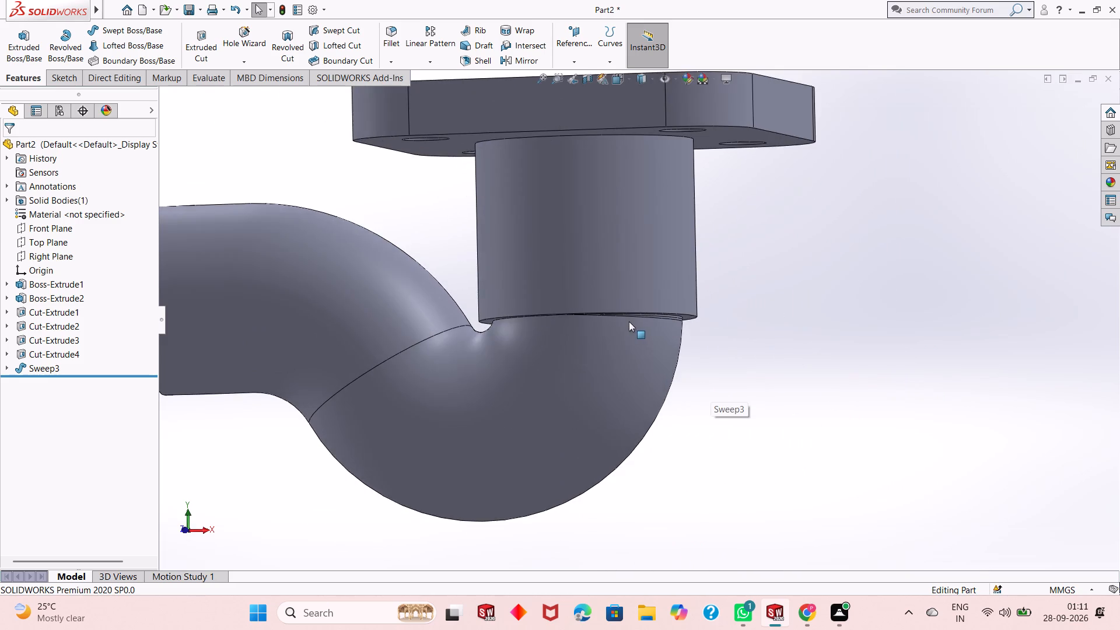
{"action": "scroll", "coordinate": [650, 306], "scroll_direction": "down", "scroll_amount": 10}
{"action": "scroll", "coordinate": [662, 374], "scroll_direction": "up", "scroll_amount": 4}
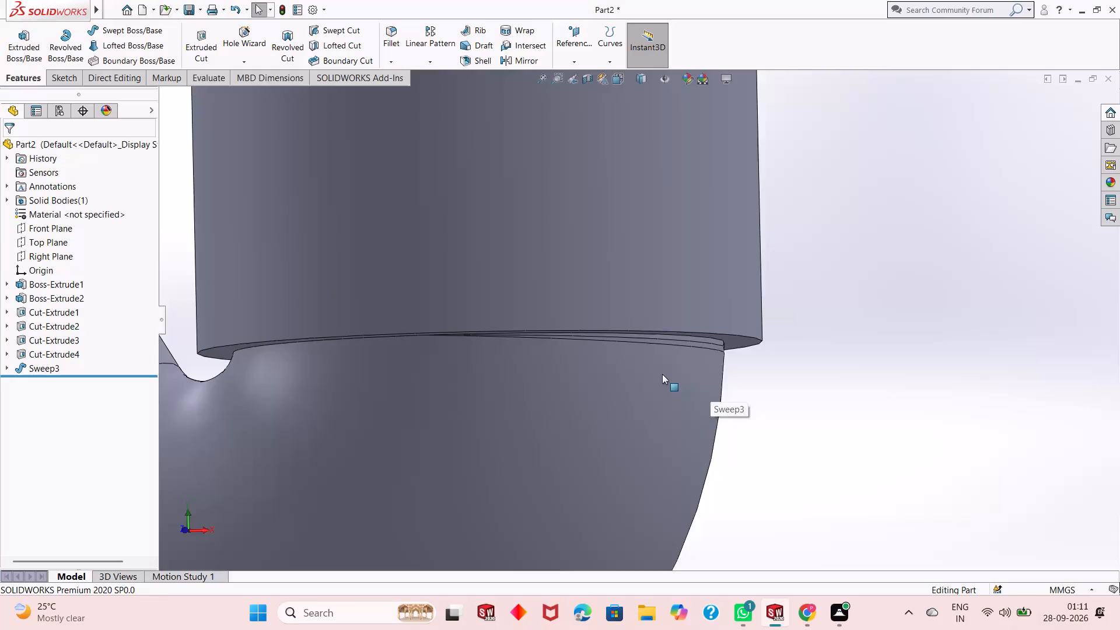
{"action": "scroll", "coordinate": [662, 374], "scroll_direction": "up", "scroll_amount": 7}
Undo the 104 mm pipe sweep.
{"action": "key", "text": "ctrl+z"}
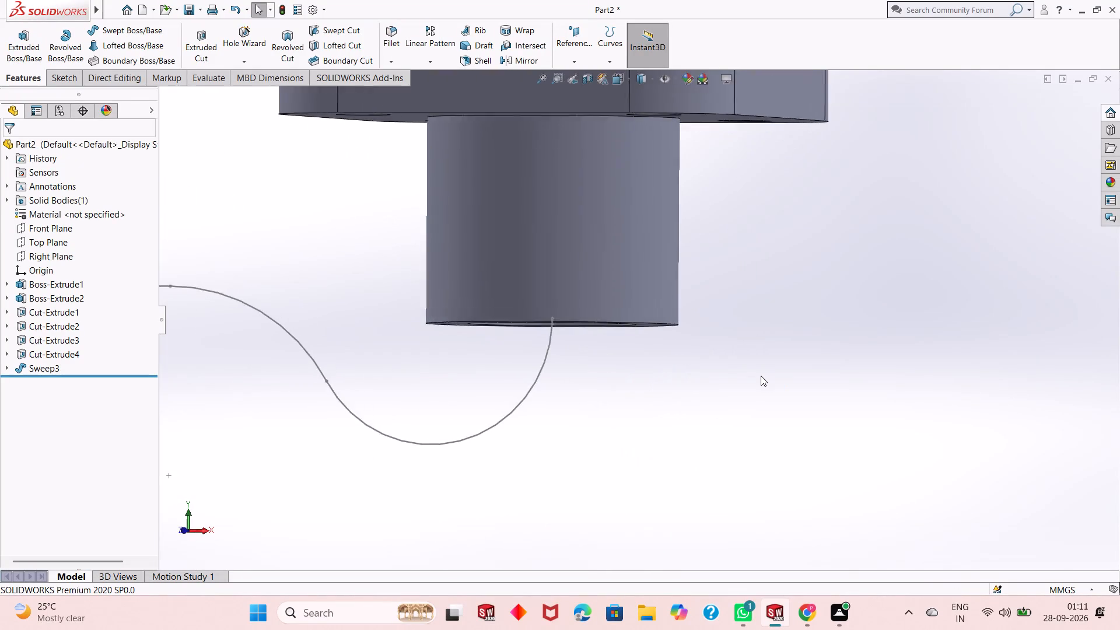
Undo back into the path sketch and examine where the path meets the cylinder's base from above and below.
{"action": "scroll", "coordinate": [586, 437], "scroll_direction": "up", "scroll_amount": 2, "text": "ctrl"}
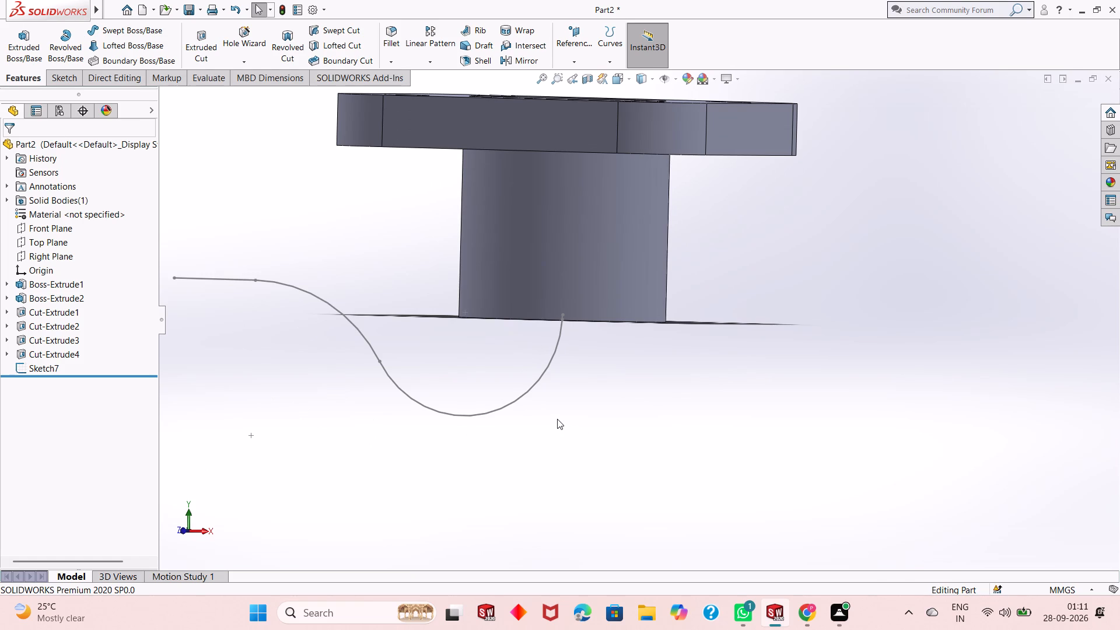
{"action": "key", "text": "ctrl+z"}
{"action": "middle_click_drag", "start_coordinate": [600, 373], "coordinate": [594, 496]}
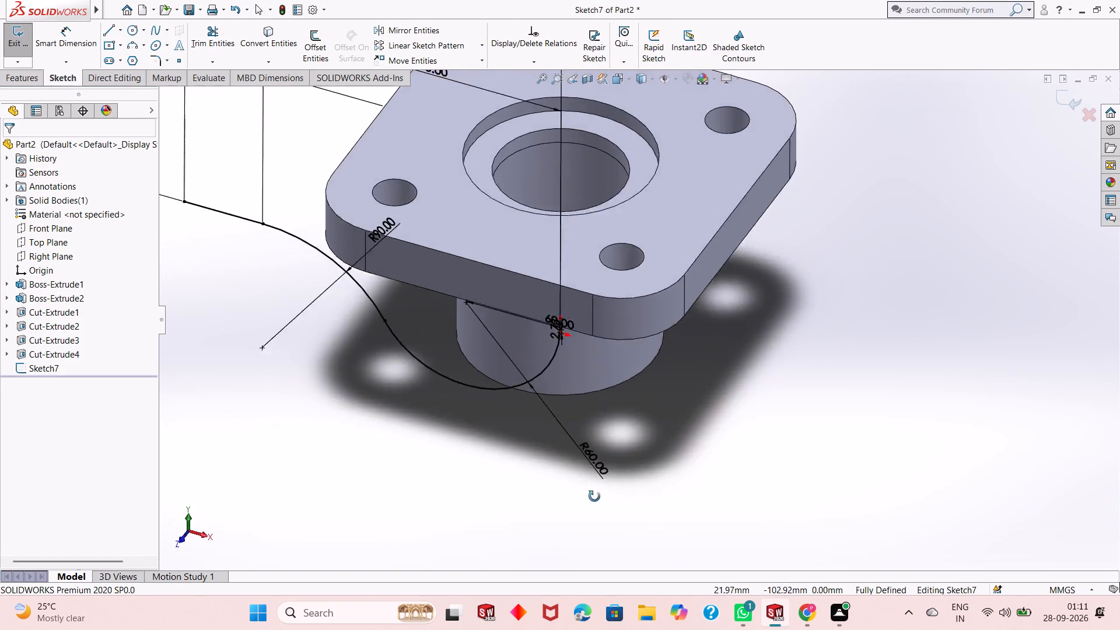
{"action": "middle_click_drag", "start_coordinate": [594, 496], "coordinate": [593, 582]}
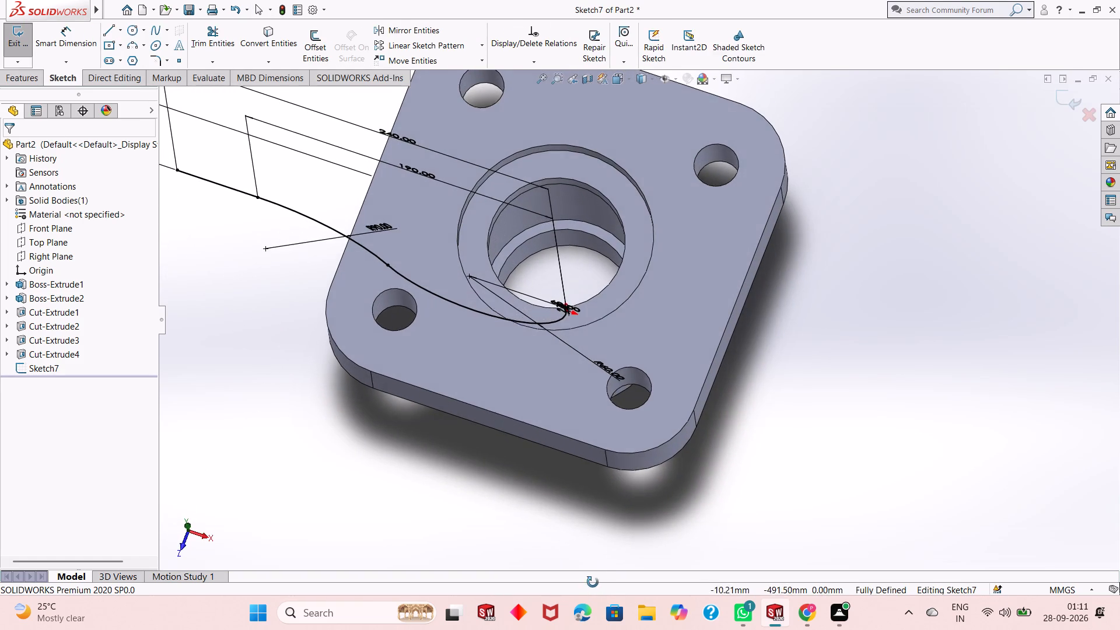
{"action": "middle_click_drag", "start_coordinate": [593, 582], "coordinate": [603, 369]}
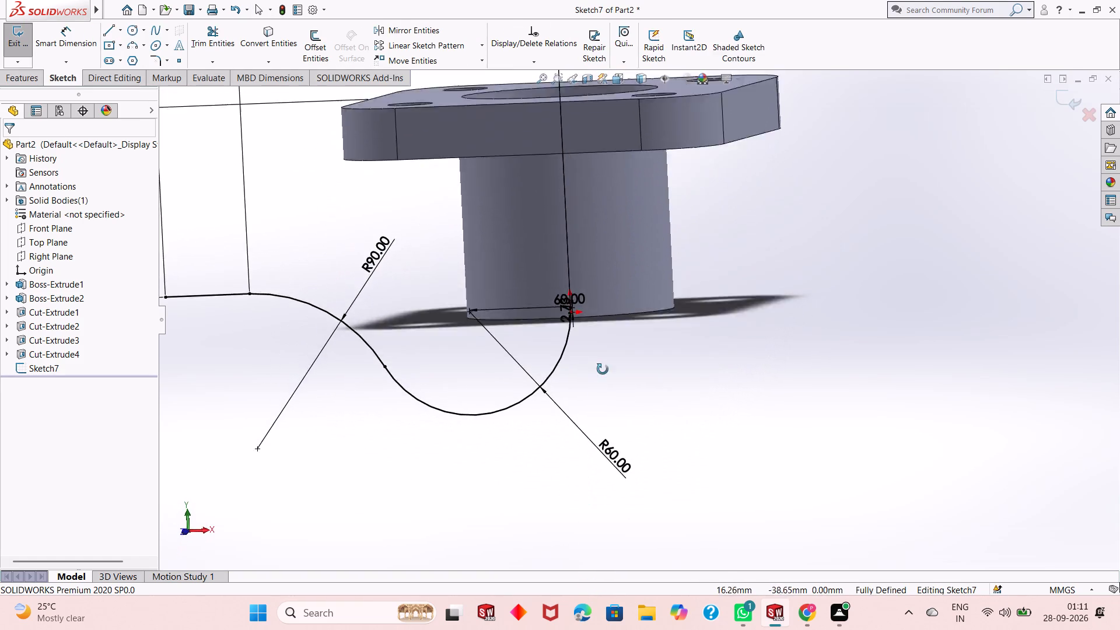
{"action": "middle_click_drag", "start_coordinate": [603, 369], "coordinate": [609, 247]}
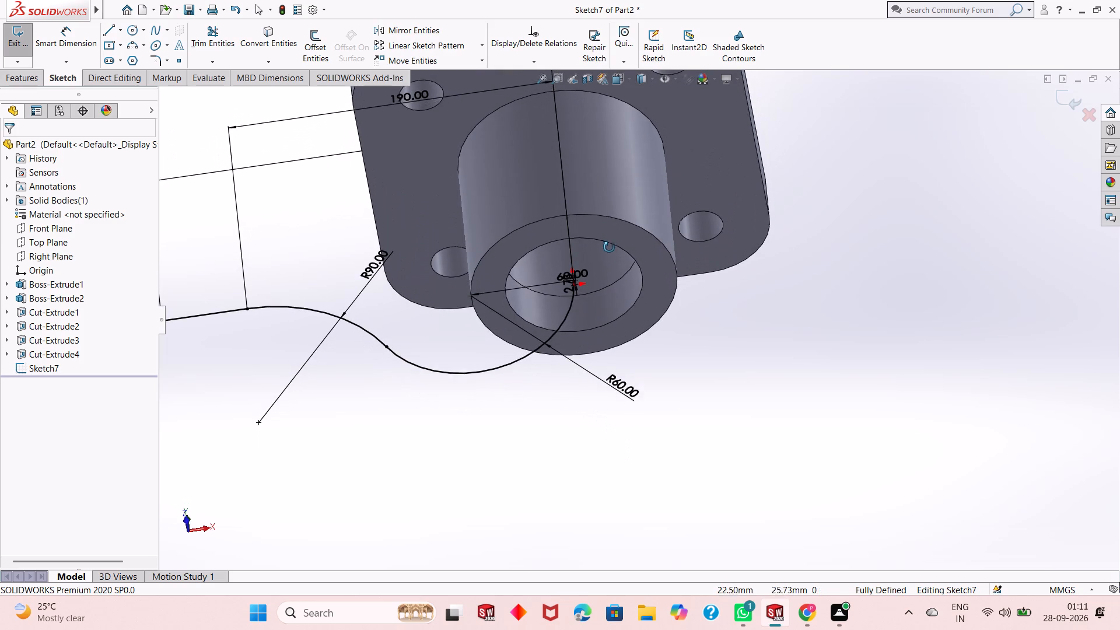
{"action": "middle_click_drag", "start_coordinate": [609, 247], "coordinate": [605, 485]}
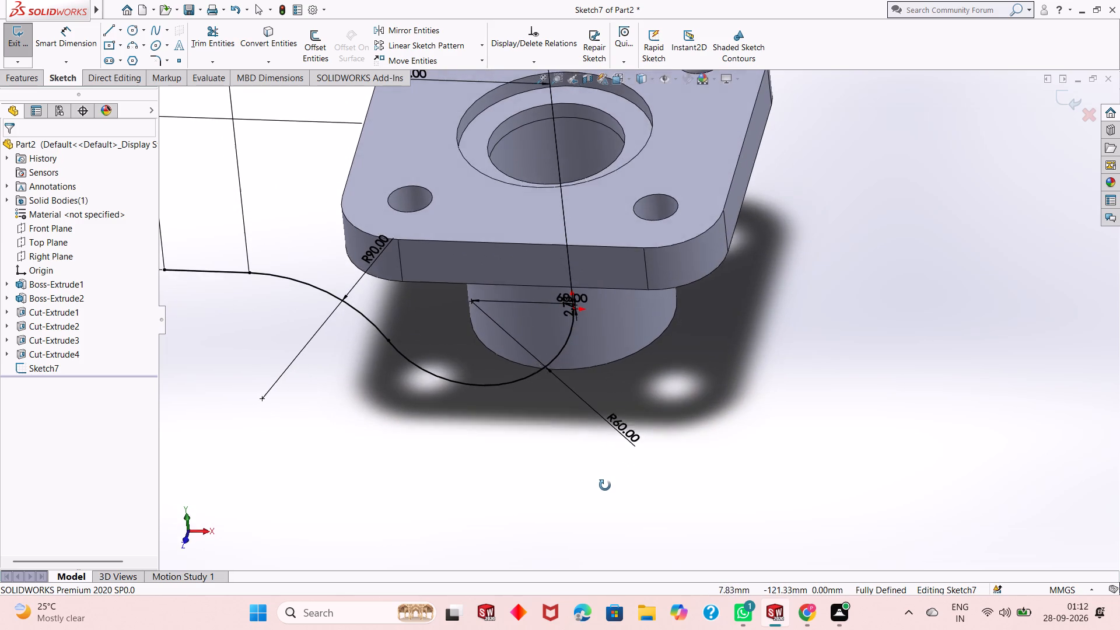
{"action": "middle_click_drag", "start_coordinate": [605, 485], "coordinate": [612, 357]}
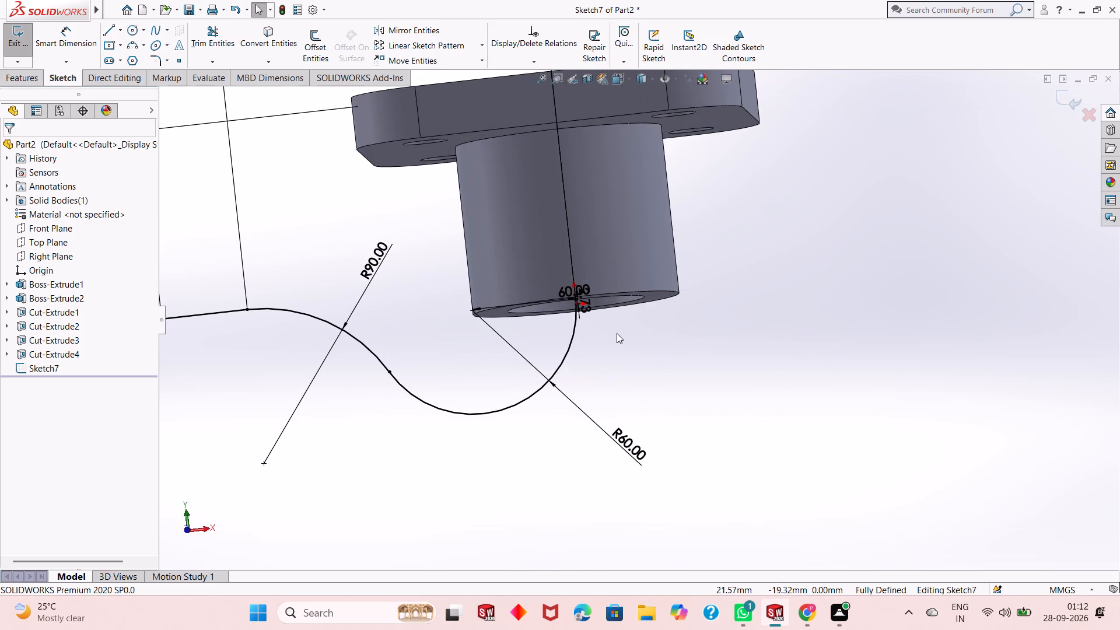
{"action": "scroll", "coordinate": [617, 333], "scroll_direction": "up", "scroll_amount": 2}
{"action": "left_click", "coordinate": [1064, 96]}
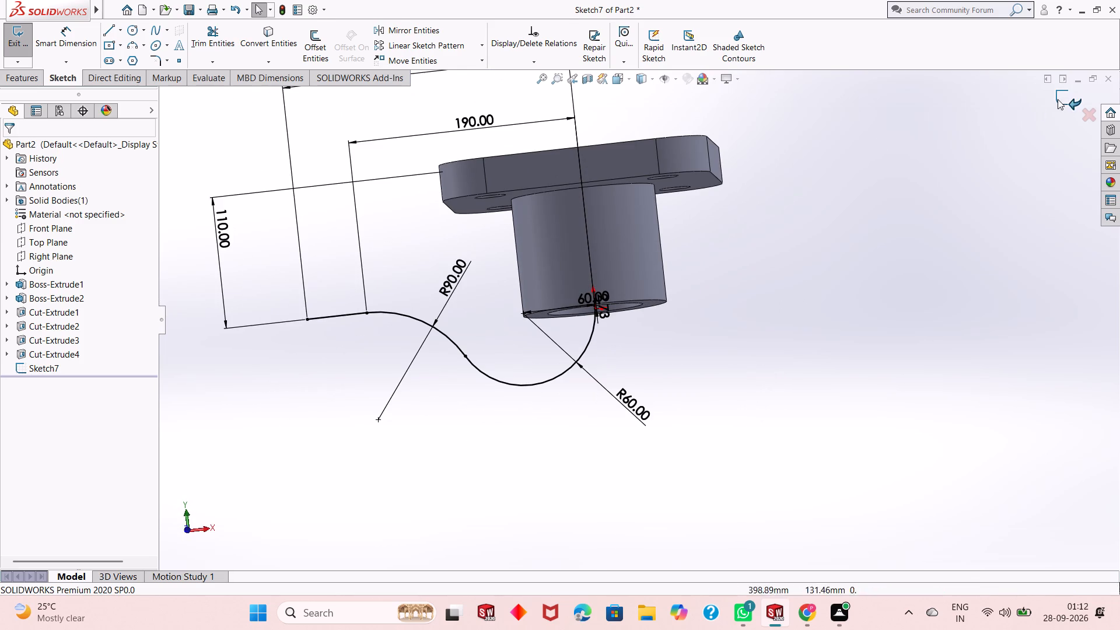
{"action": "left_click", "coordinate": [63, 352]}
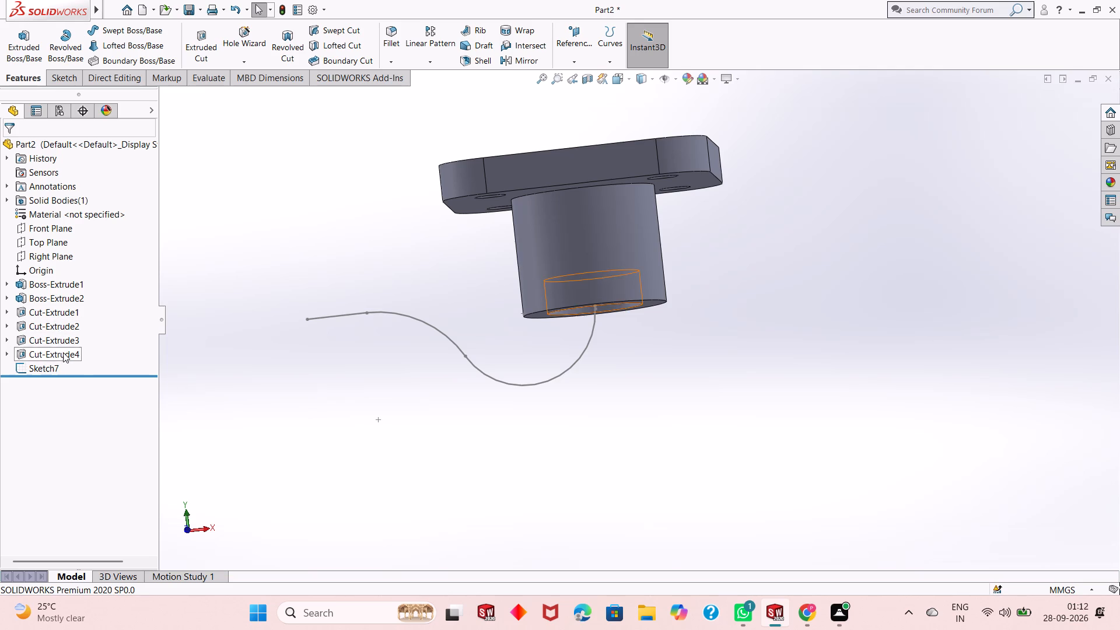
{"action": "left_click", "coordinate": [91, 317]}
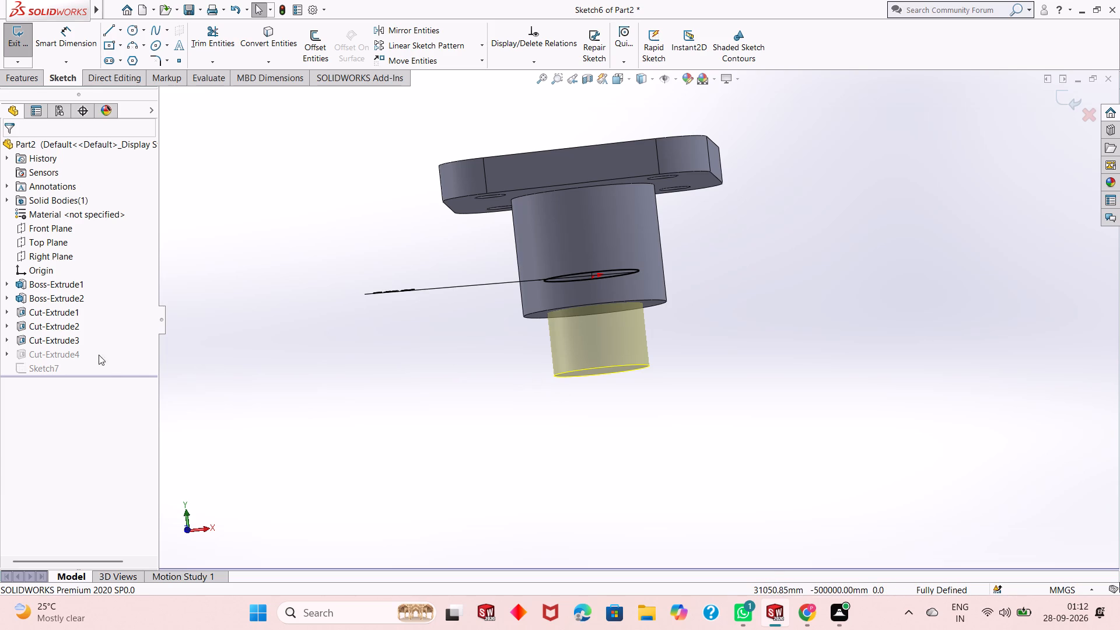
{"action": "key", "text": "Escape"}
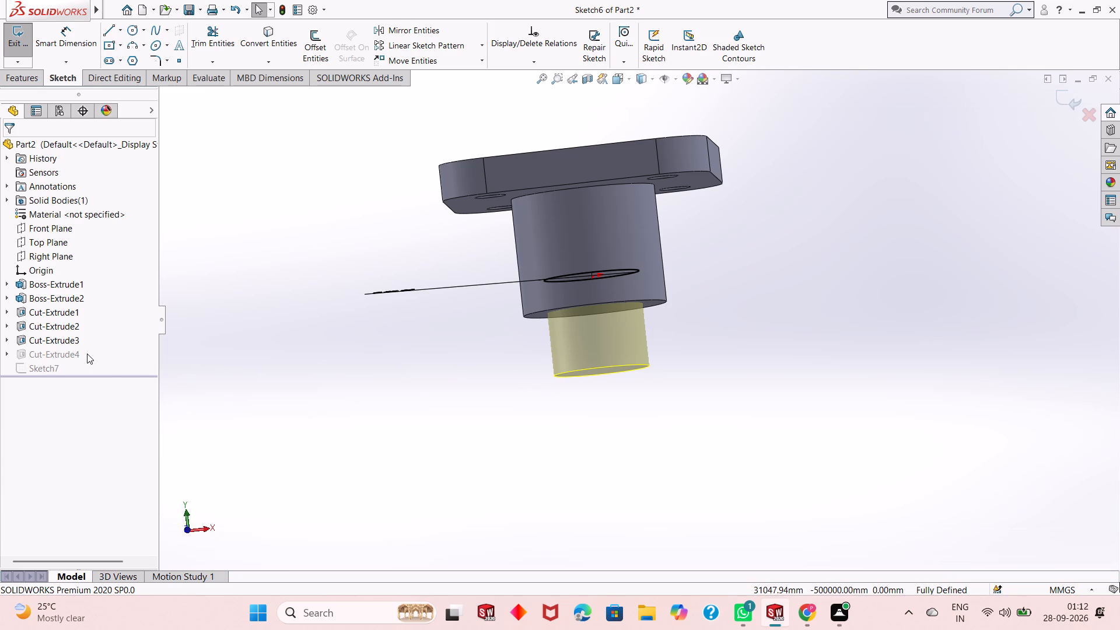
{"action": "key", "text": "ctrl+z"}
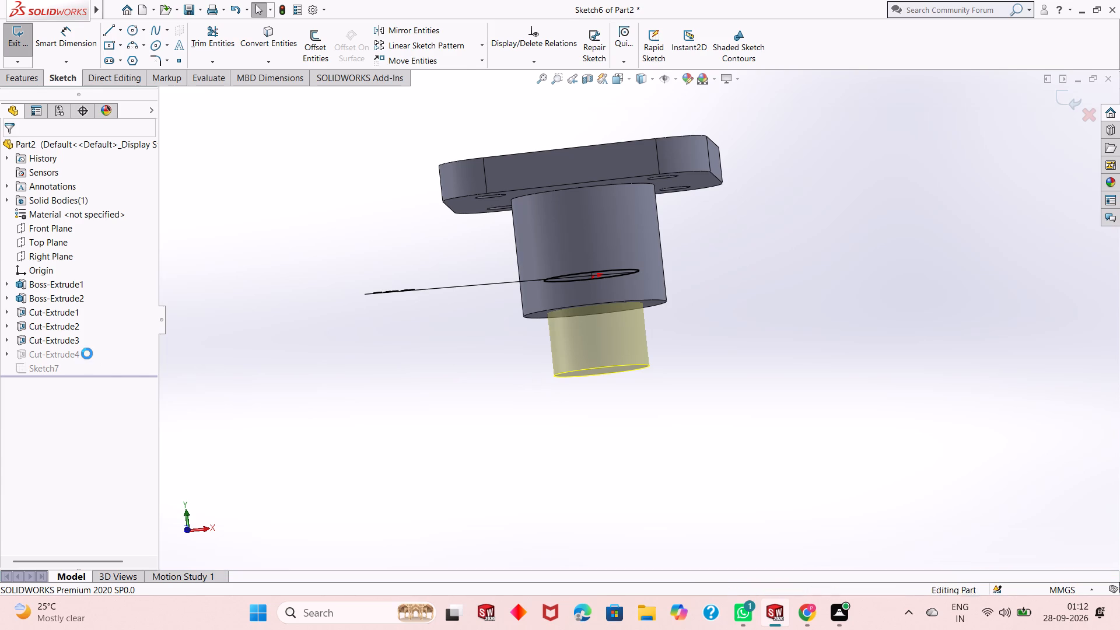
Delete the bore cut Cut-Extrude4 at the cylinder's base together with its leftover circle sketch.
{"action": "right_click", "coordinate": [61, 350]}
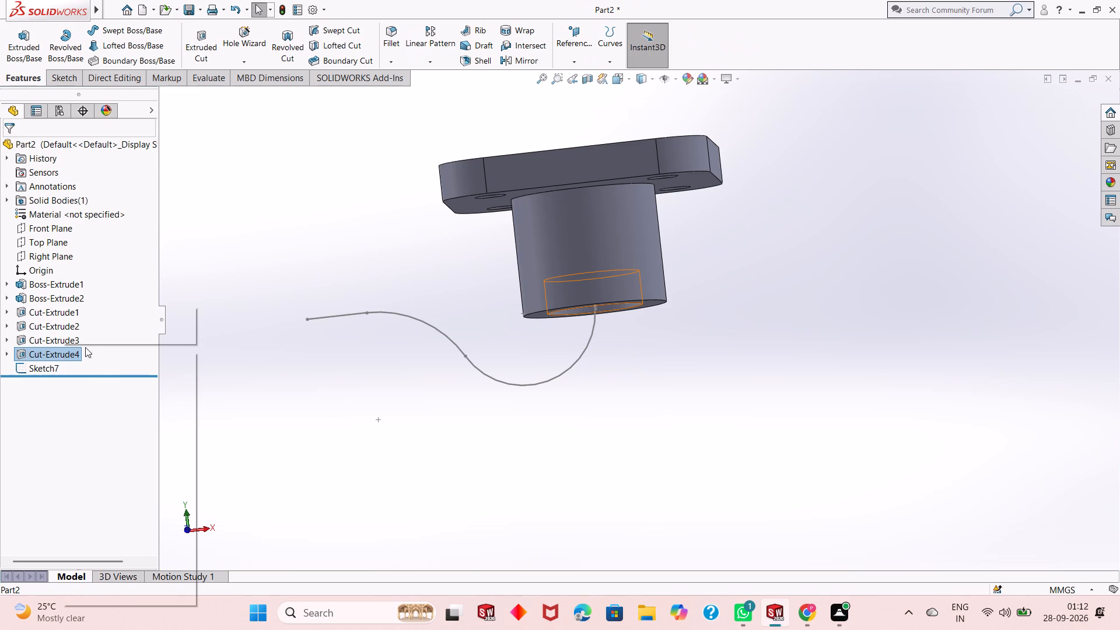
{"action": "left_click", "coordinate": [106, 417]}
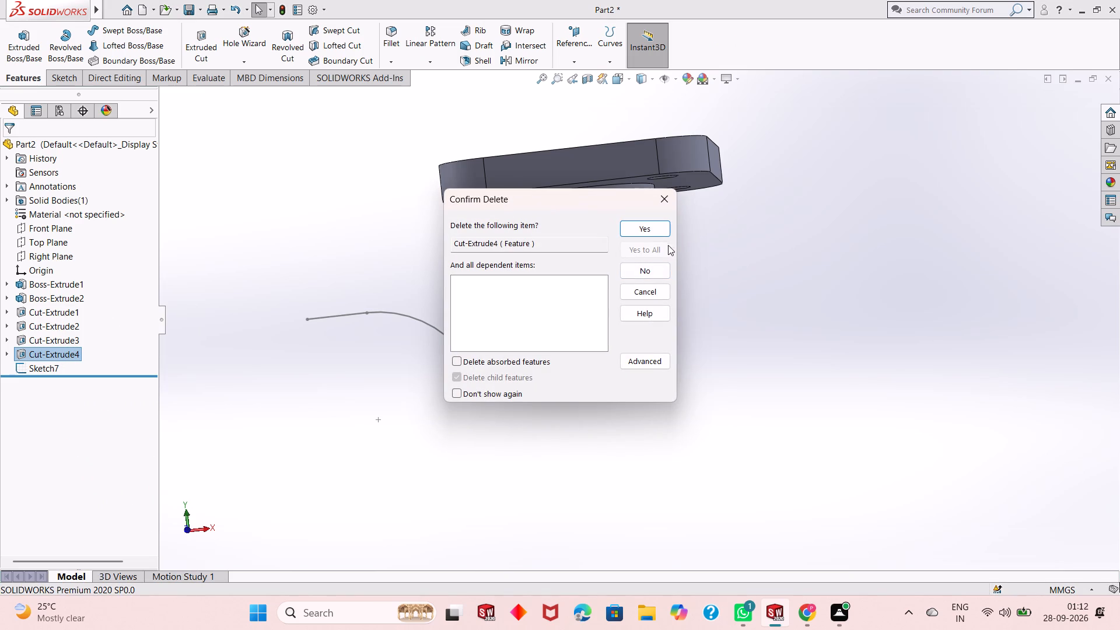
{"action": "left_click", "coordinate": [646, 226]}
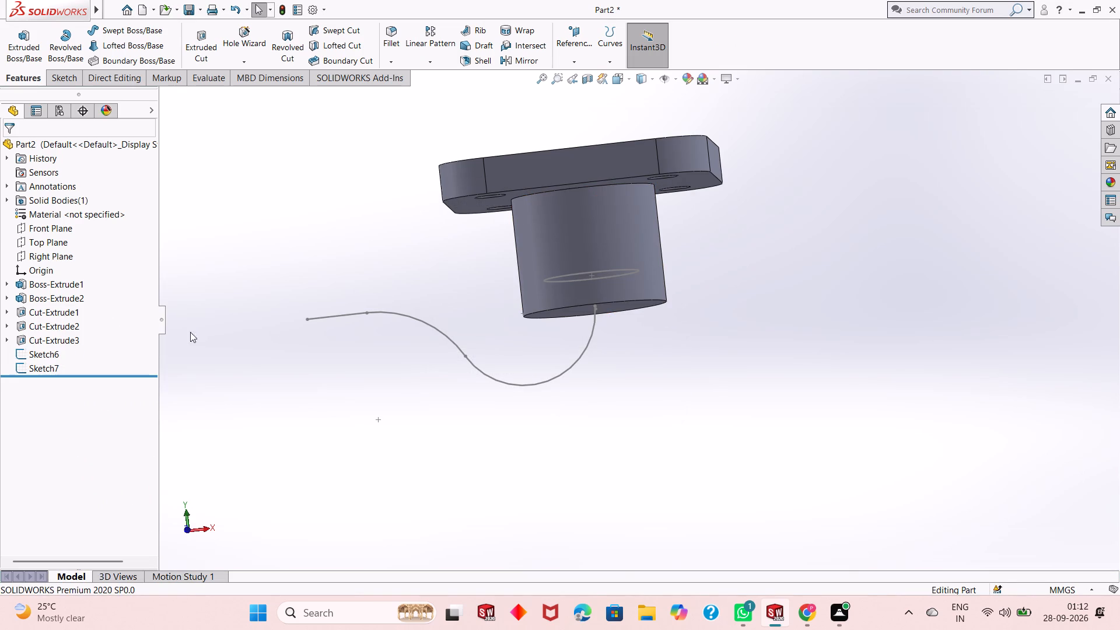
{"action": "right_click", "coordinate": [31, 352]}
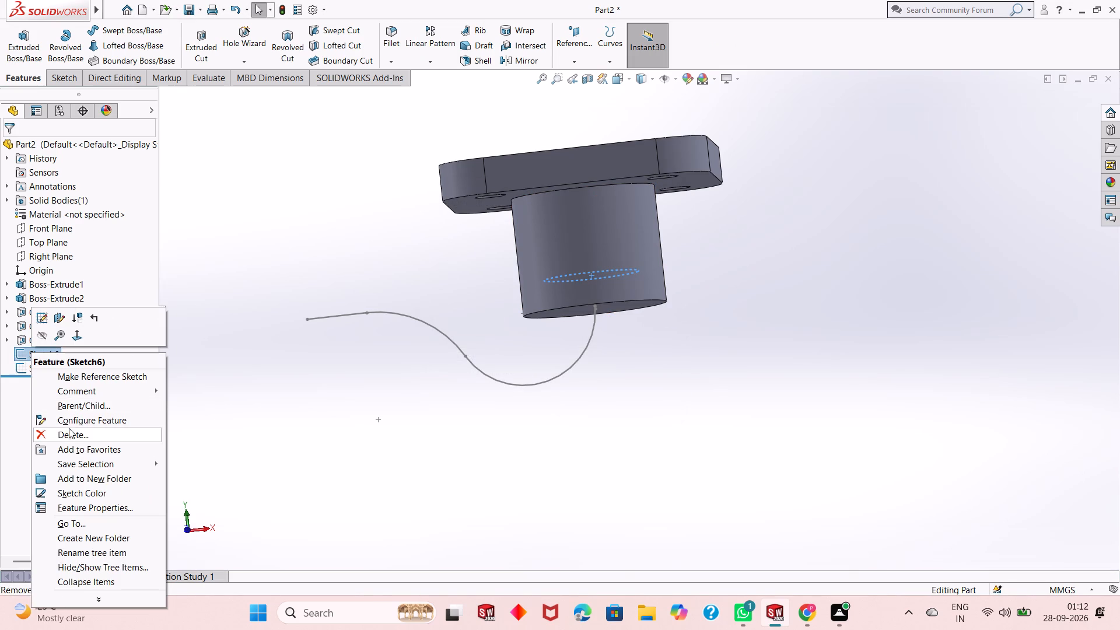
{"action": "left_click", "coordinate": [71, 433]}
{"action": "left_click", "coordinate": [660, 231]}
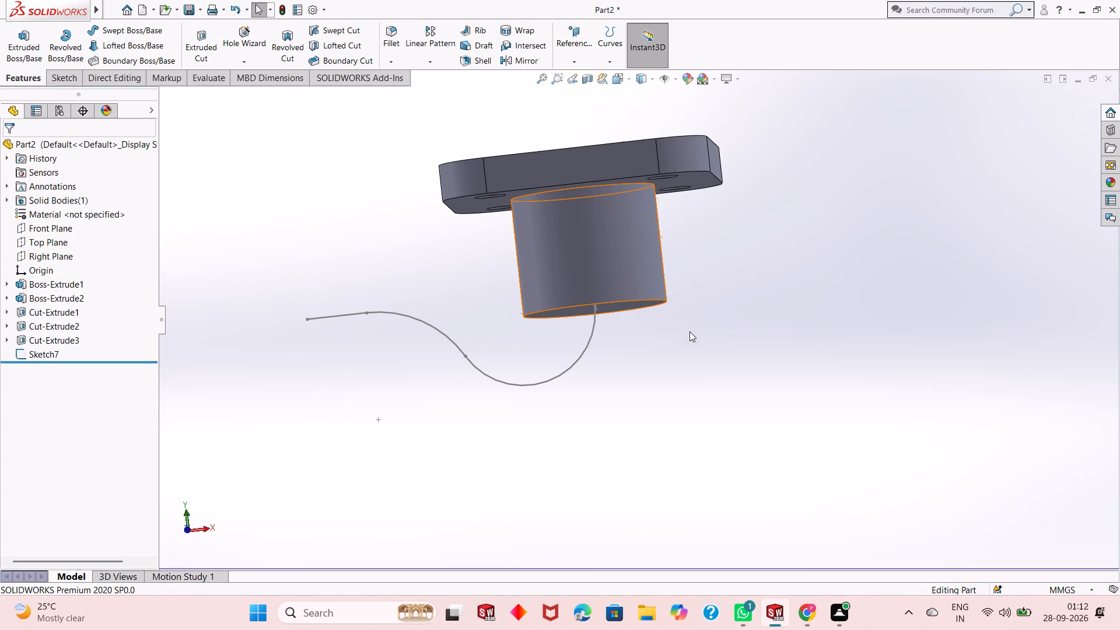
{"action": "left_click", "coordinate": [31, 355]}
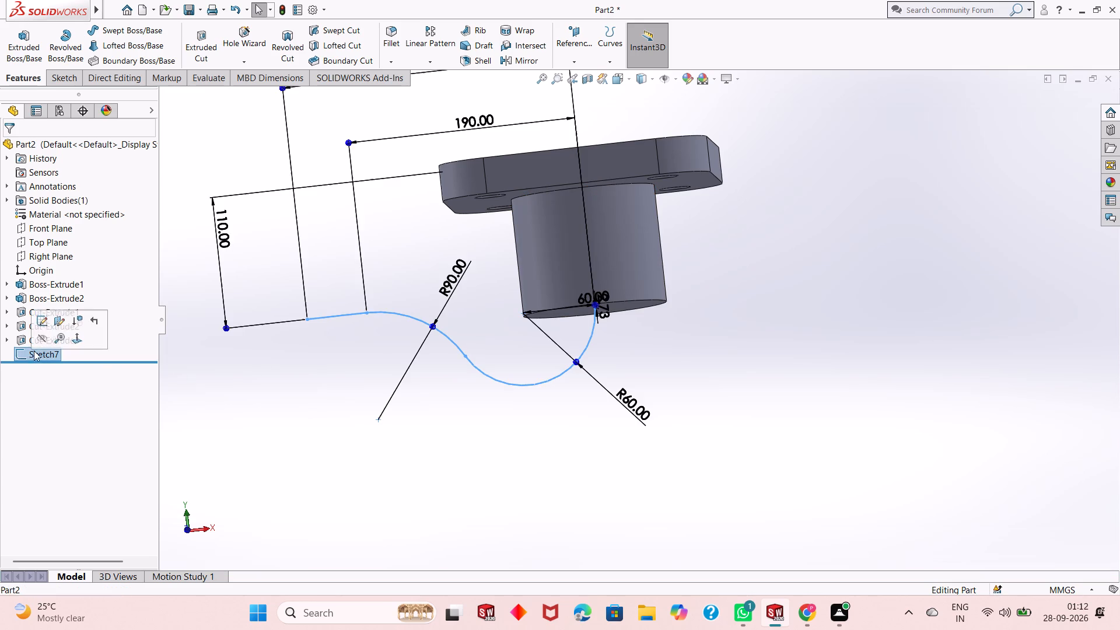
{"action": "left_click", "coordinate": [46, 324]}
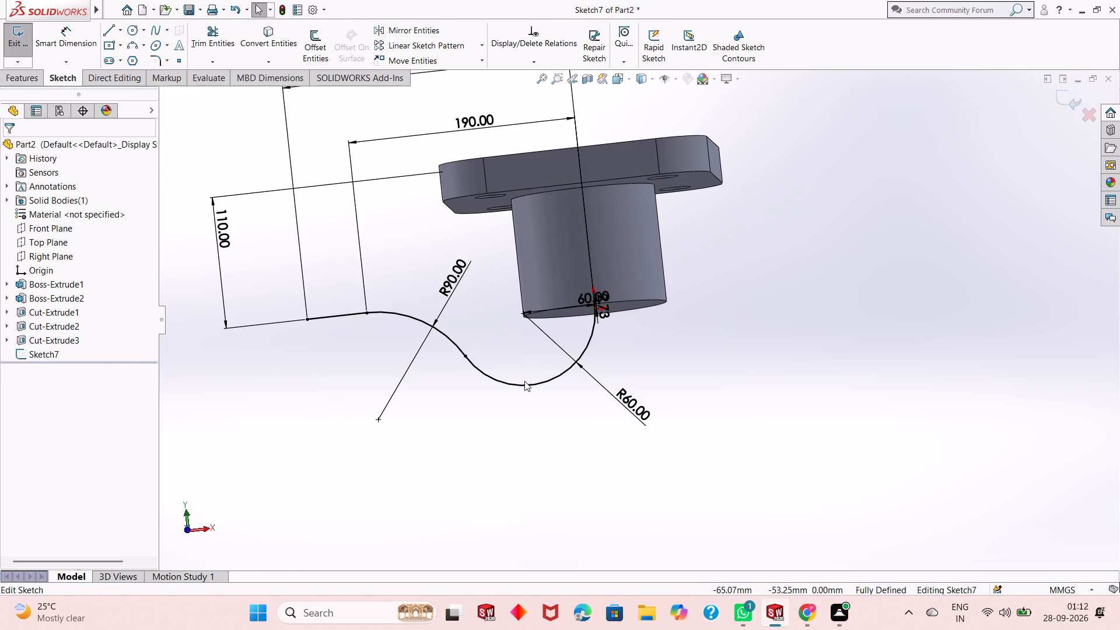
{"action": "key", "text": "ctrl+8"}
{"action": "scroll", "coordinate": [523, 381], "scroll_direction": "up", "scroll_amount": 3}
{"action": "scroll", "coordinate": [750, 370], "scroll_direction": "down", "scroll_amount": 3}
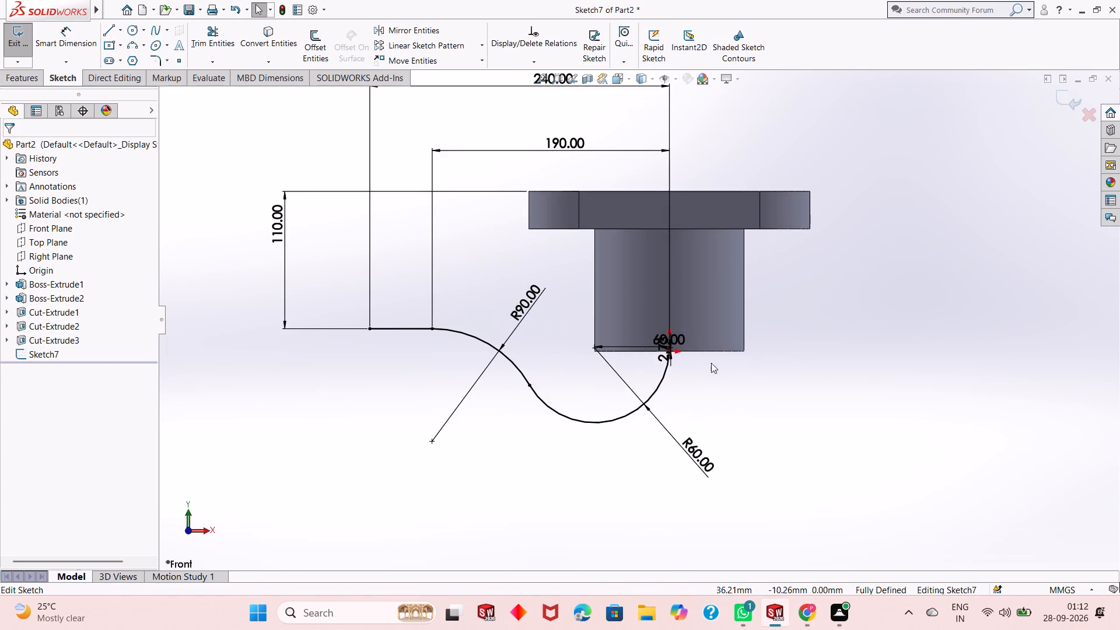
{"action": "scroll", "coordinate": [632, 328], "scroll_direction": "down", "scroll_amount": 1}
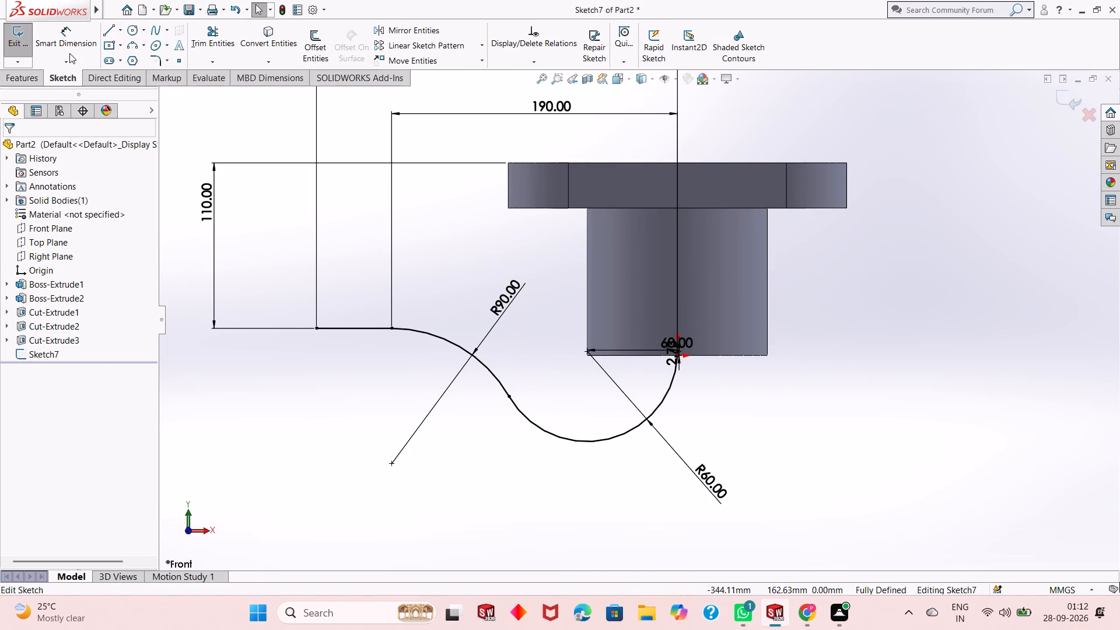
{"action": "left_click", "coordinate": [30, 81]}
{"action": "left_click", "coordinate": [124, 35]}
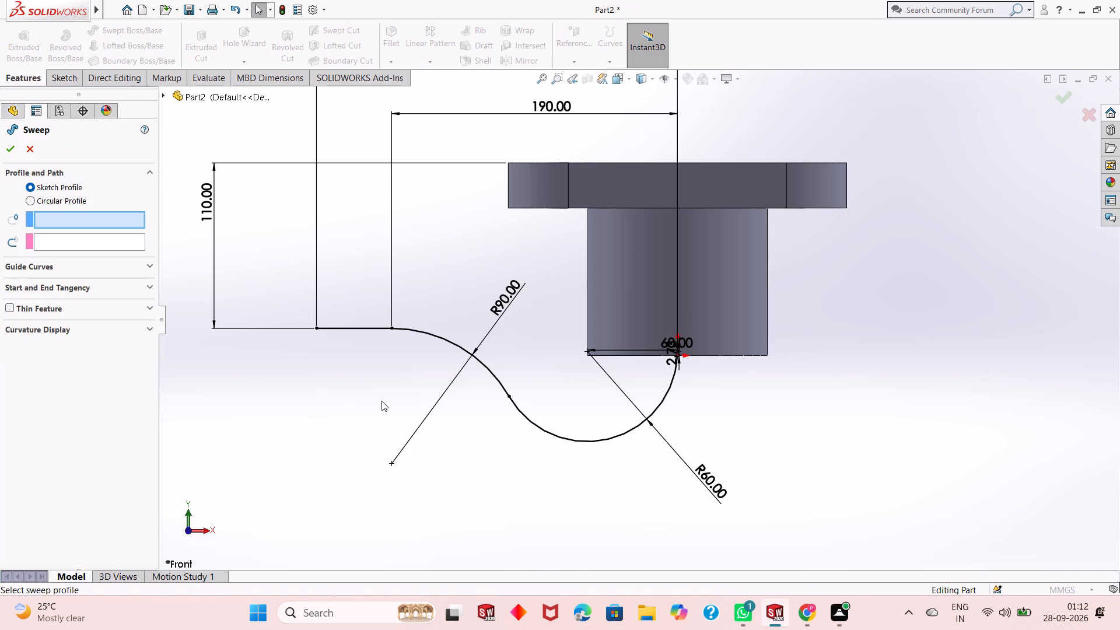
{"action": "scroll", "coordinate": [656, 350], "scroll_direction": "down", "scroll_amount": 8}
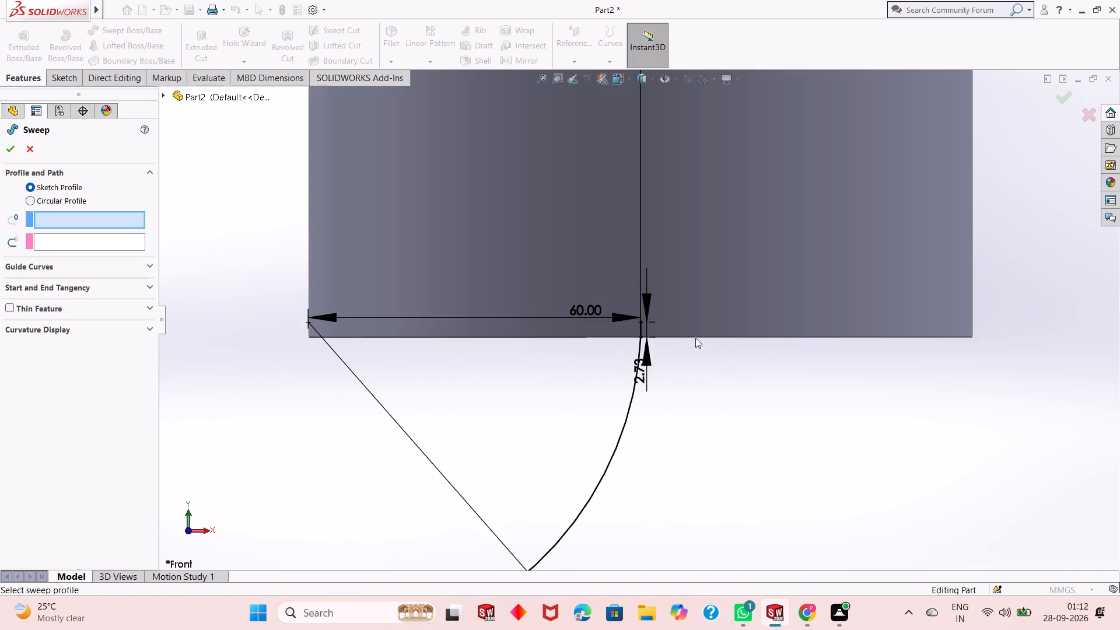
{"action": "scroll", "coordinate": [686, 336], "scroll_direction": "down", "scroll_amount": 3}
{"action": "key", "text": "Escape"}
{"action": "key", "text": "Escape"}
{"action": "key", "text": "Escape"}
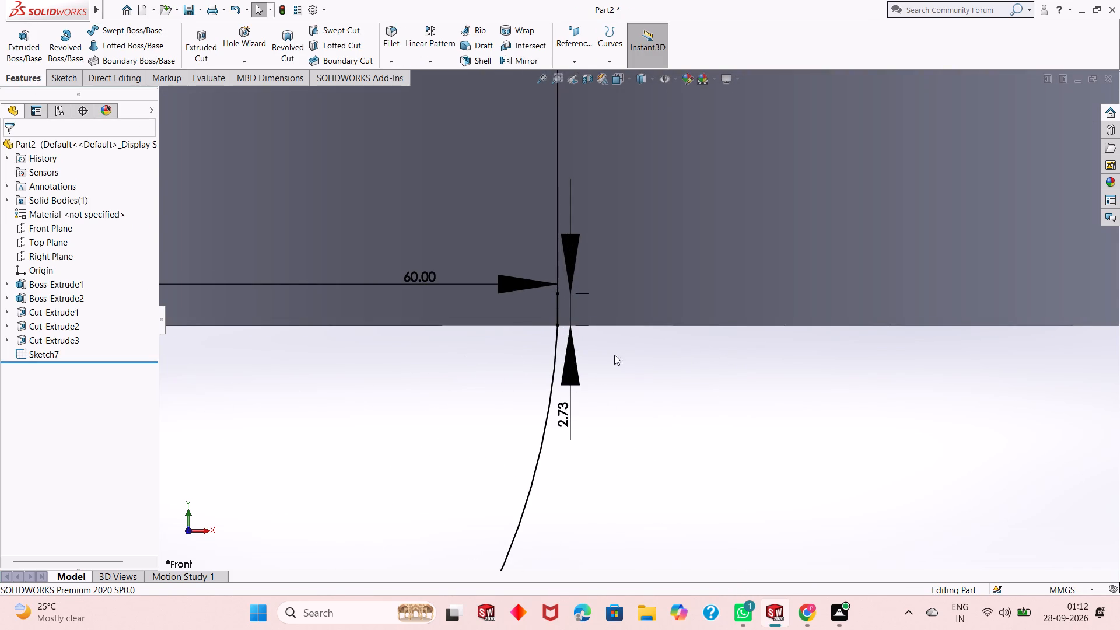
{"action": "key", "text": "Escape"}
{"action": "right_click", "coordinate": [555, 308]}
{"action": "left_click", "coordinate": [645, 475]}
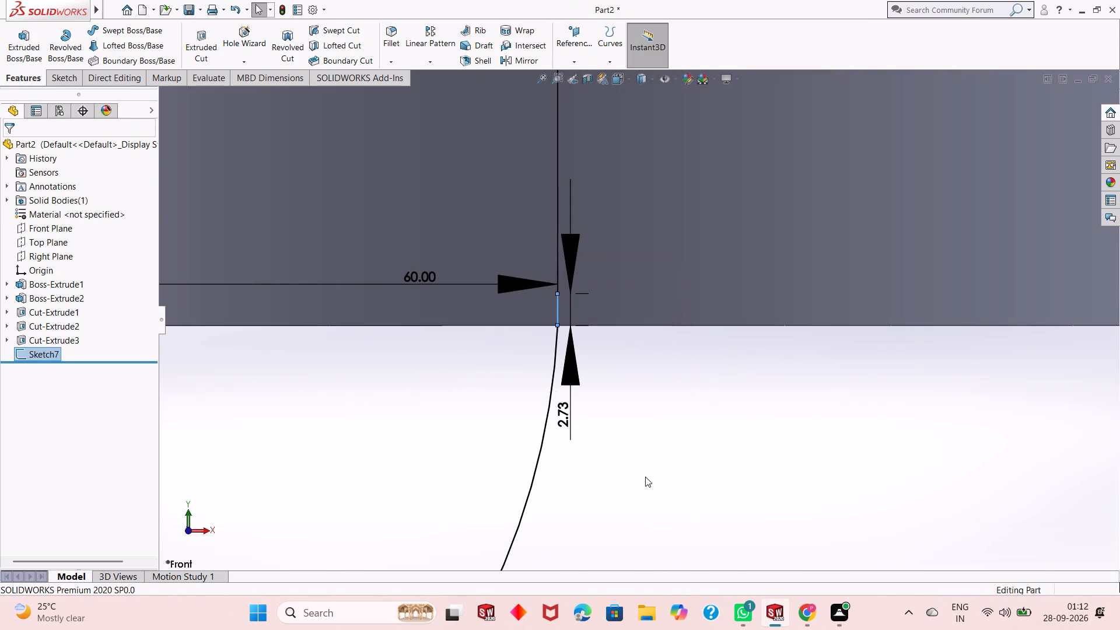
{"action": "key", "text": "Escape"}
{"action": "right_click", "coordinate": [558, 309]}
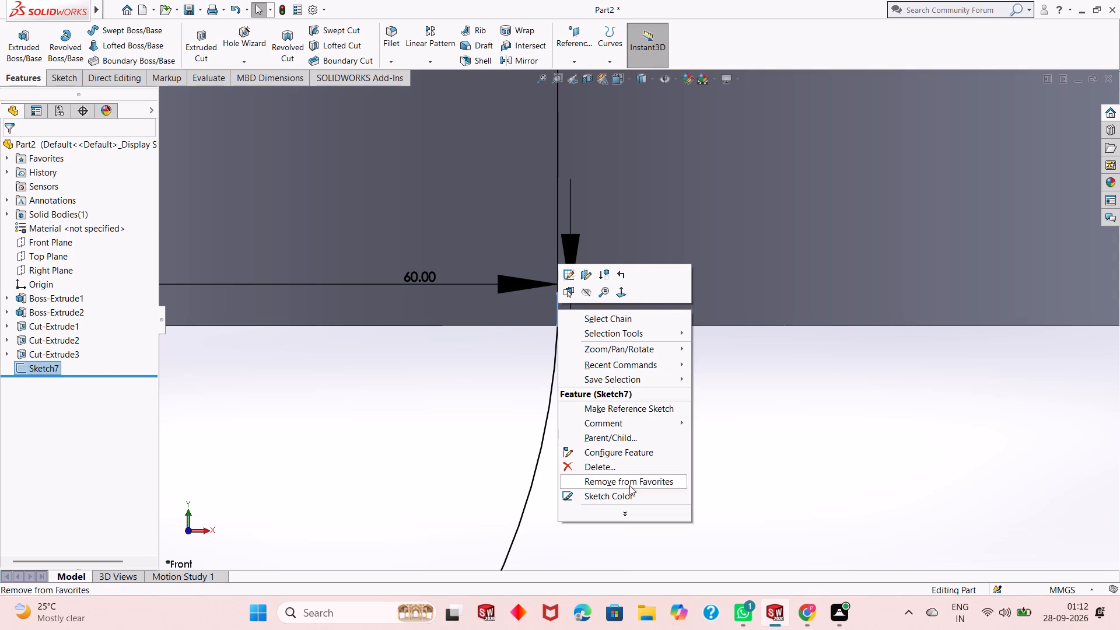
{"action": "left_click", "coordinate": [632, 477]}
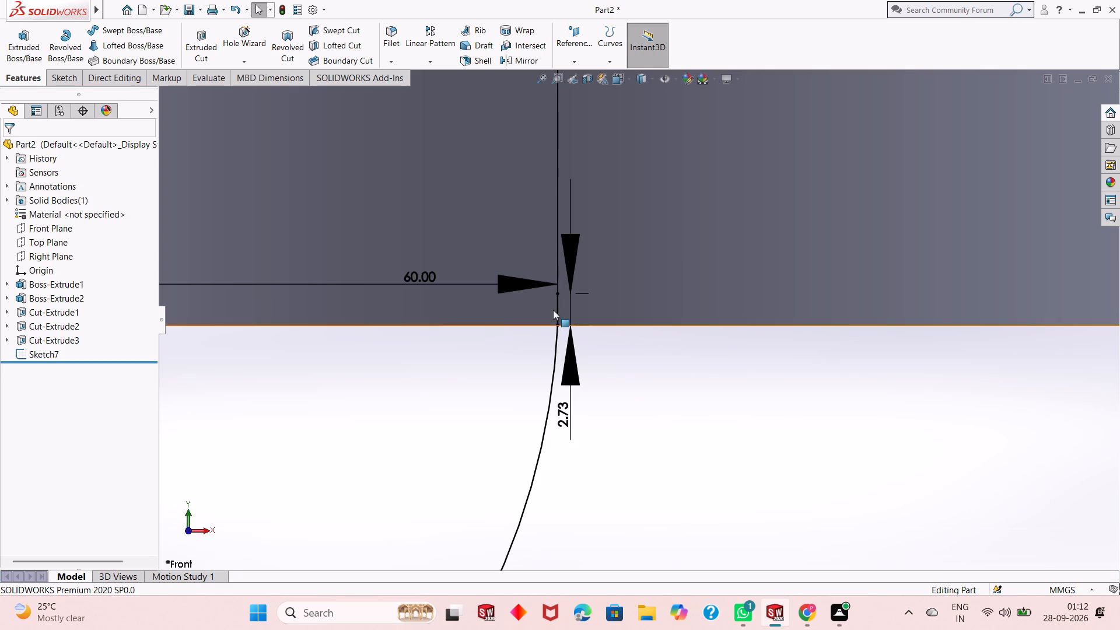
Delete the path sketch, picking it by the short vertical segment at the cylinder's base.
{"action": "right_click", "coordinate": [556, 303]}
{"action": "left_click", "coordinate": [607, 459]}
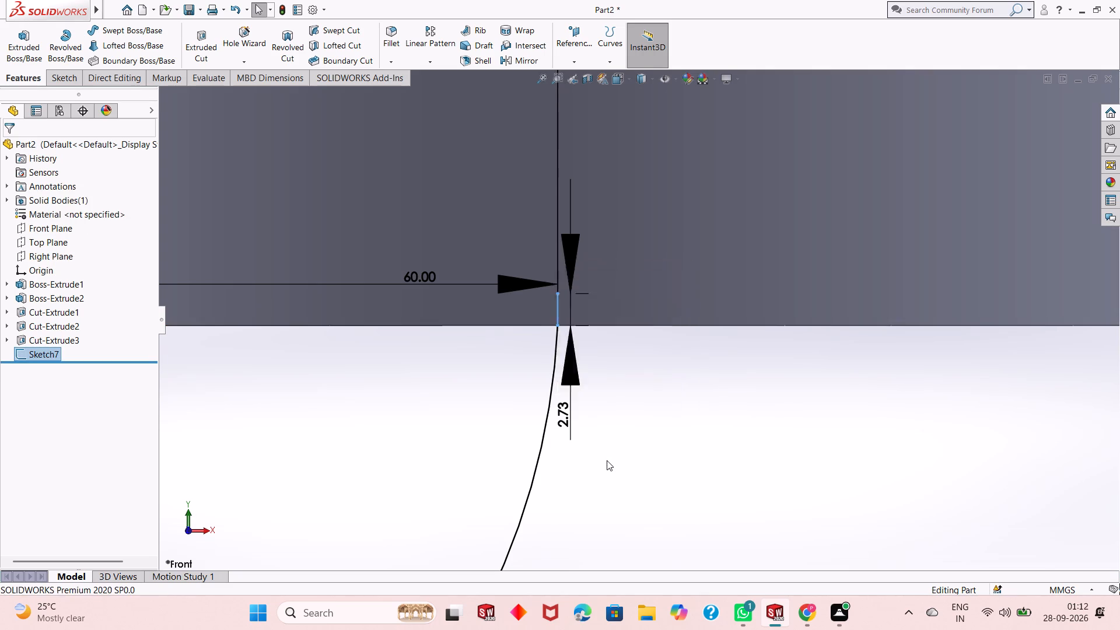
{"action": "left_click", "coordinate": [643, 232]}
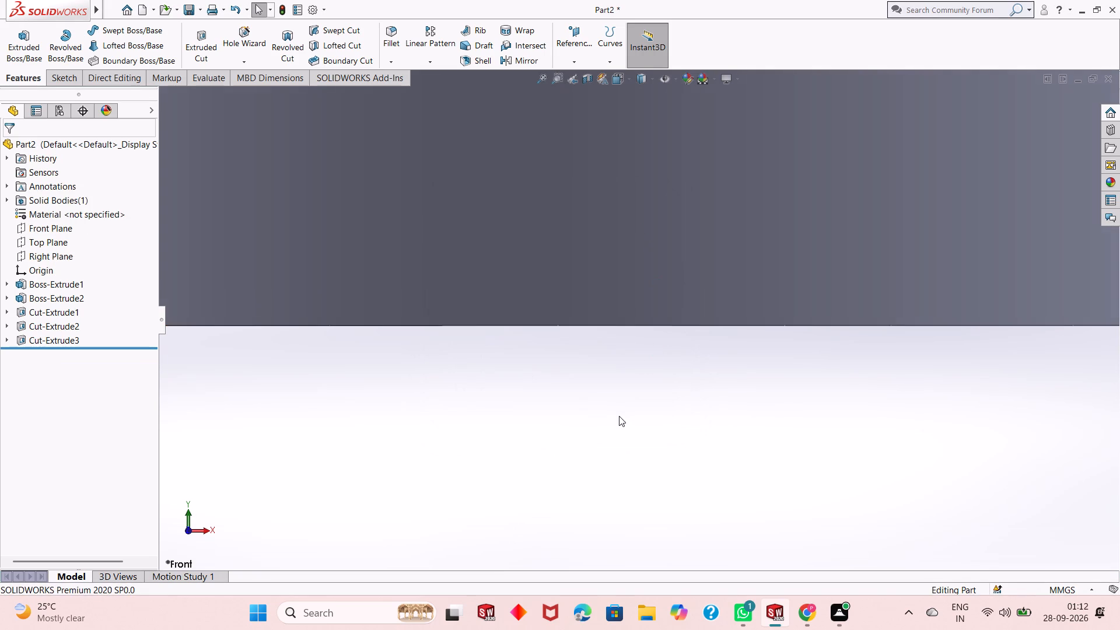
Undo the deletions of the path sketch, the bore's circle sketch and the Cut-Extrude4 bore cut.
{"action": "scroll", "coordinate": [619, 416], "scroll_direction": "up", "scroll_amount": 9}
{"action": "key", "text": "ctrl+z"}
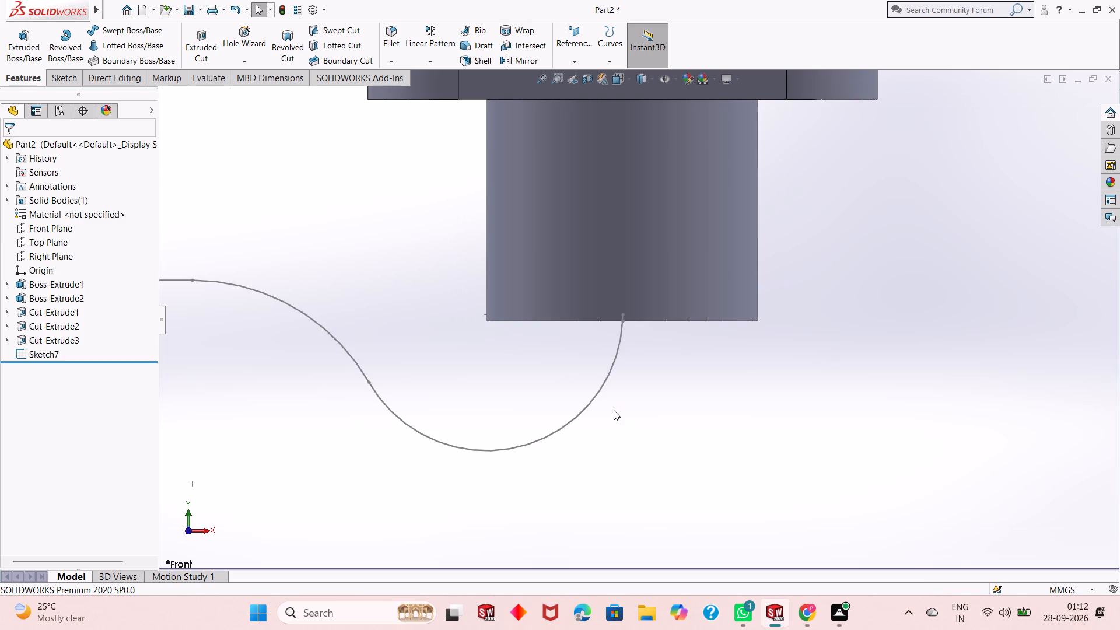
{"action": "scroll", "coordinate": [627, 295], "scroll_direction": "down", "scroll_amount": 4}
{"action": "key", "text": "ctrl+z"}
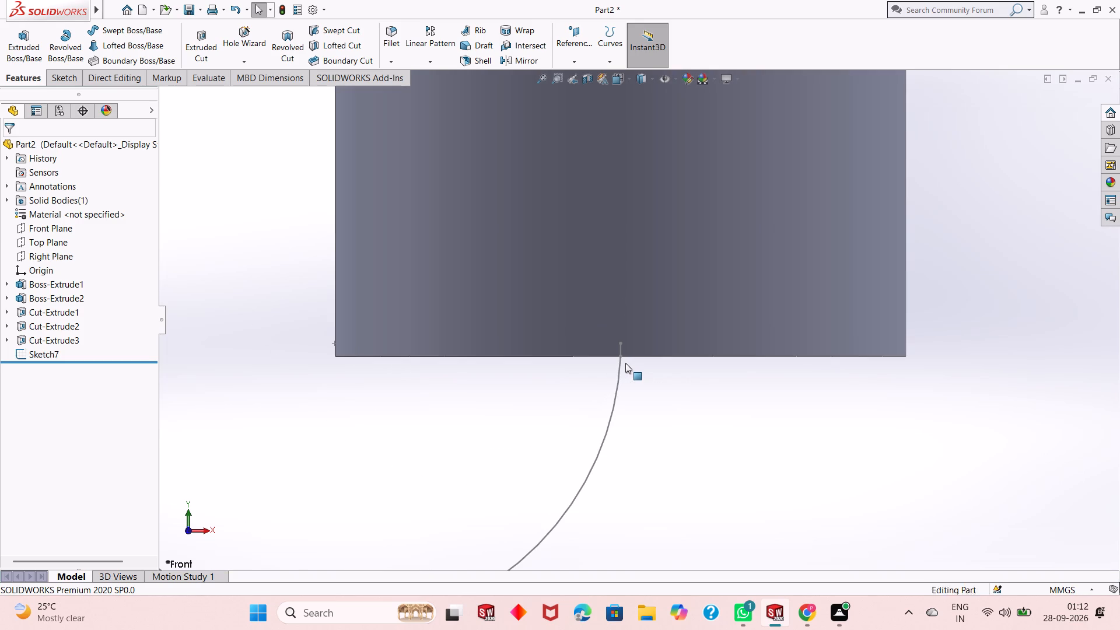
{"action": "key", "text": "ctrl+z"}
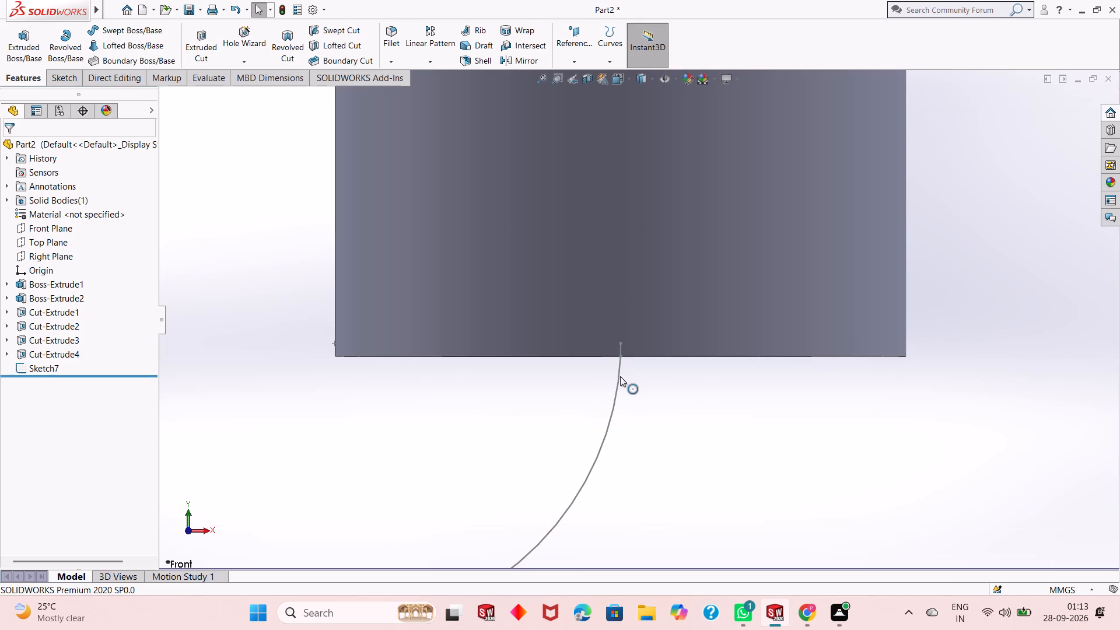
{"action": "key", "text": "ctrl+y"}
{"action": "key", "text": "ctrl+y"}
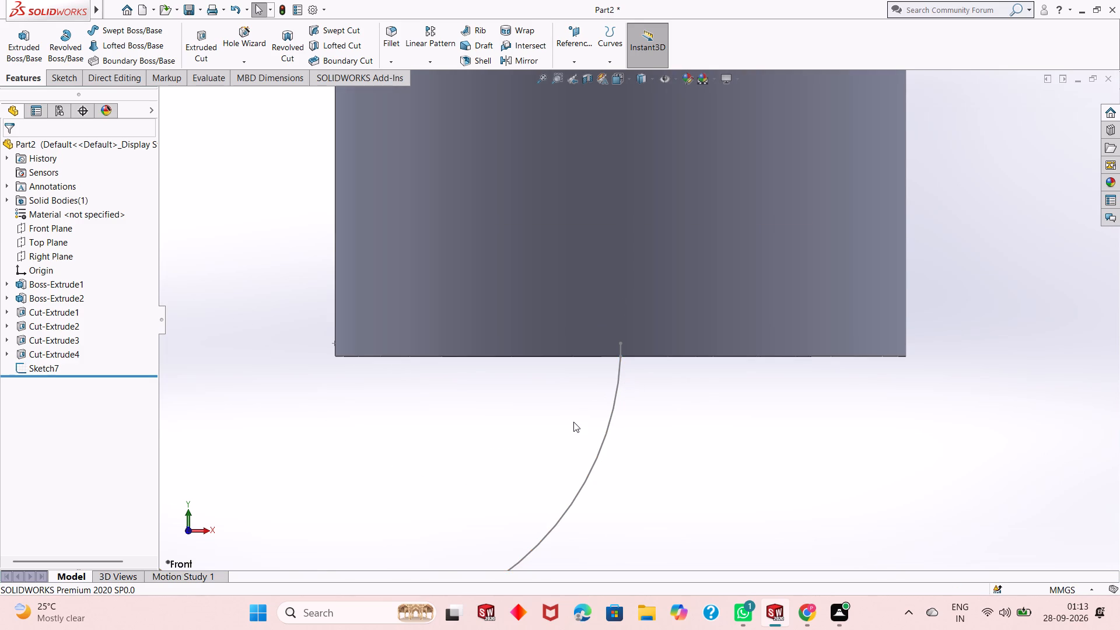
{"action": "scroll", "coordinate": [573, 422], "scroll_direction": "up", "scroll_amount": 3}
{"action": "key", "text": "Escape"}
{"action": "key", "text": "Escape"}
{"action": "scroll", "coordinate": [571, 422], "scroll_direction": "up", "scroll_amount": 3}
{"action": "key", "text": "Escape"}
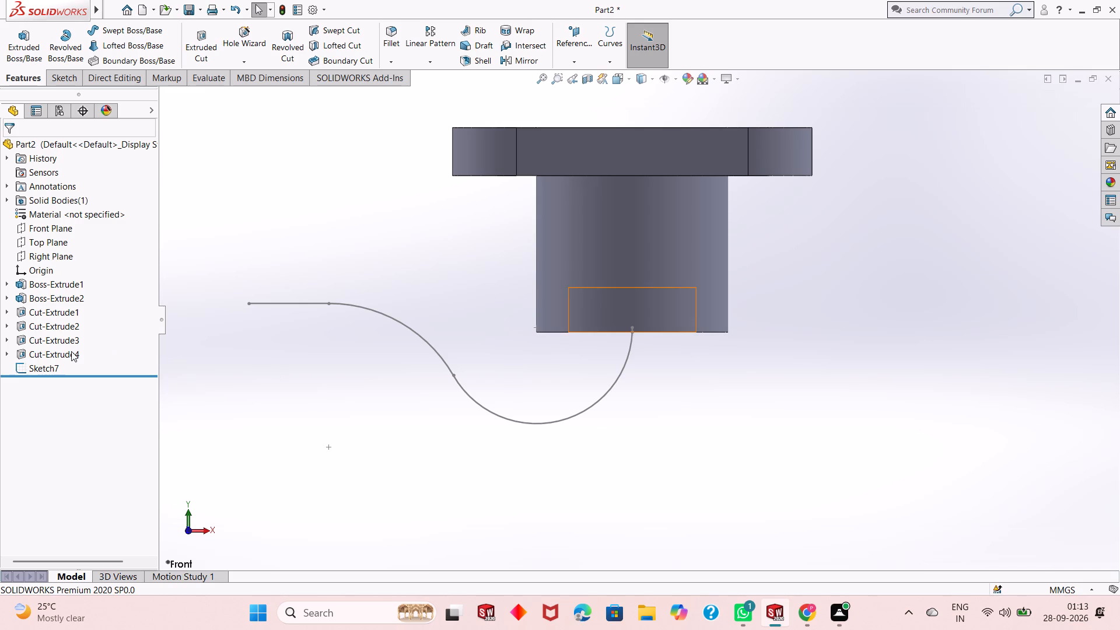
Delete the bore cut Cut-Extrude4 at the cylinder's base together with its leftover circle sketch.
{"action": "left_click", "coordinate": [71, 351]}
{"action": "key", "text": "Escape"}
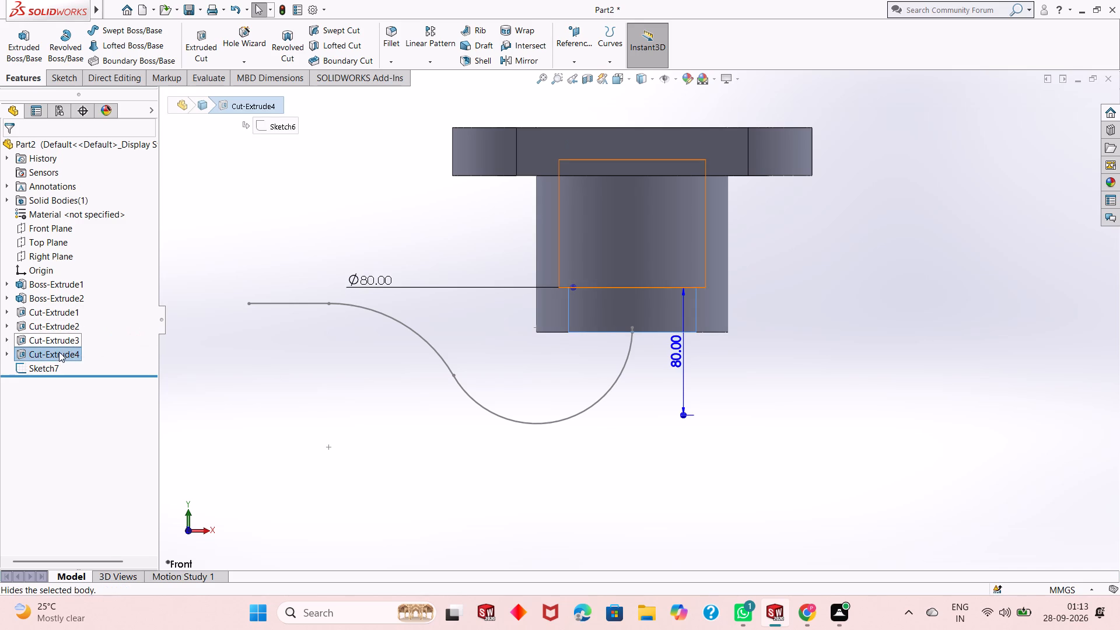
{"action": "right_click", "coordinate": [59, 352]}
{"action": "left_click", "coordinate": [113, 420]}
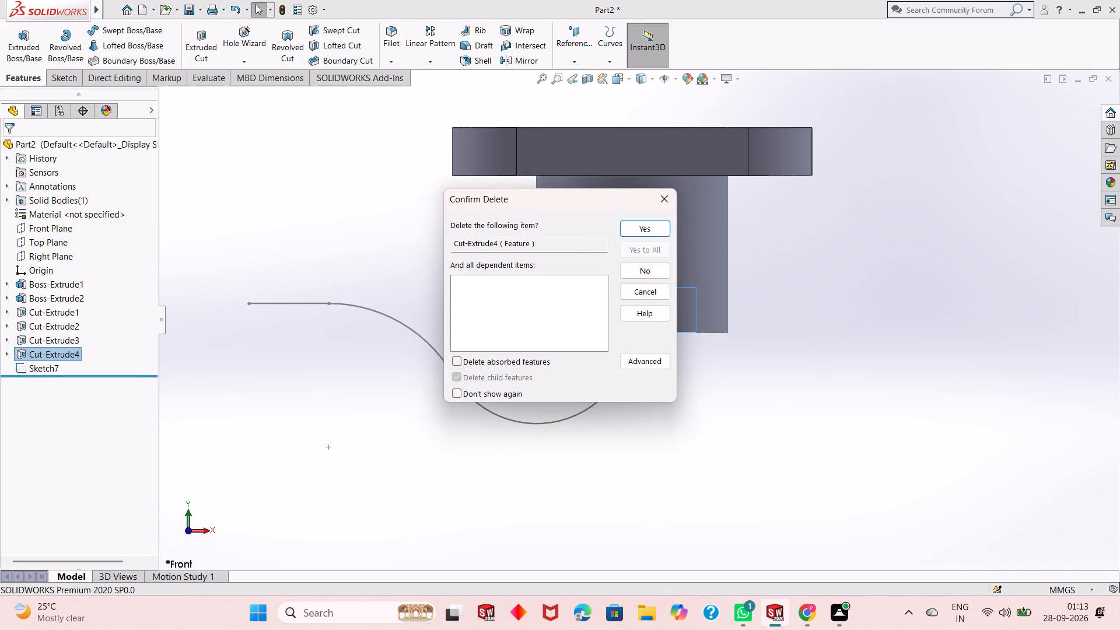
{"action": "left_click", "coordinate": [642, 226]}
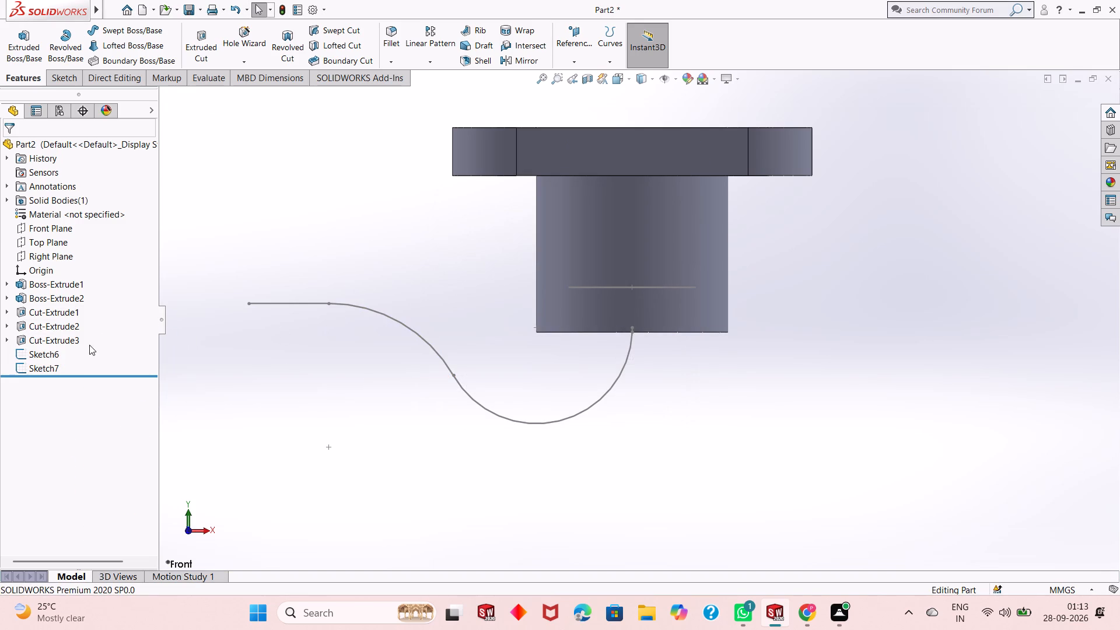
{"action": "right_click", "coordinate": [54, 355]}
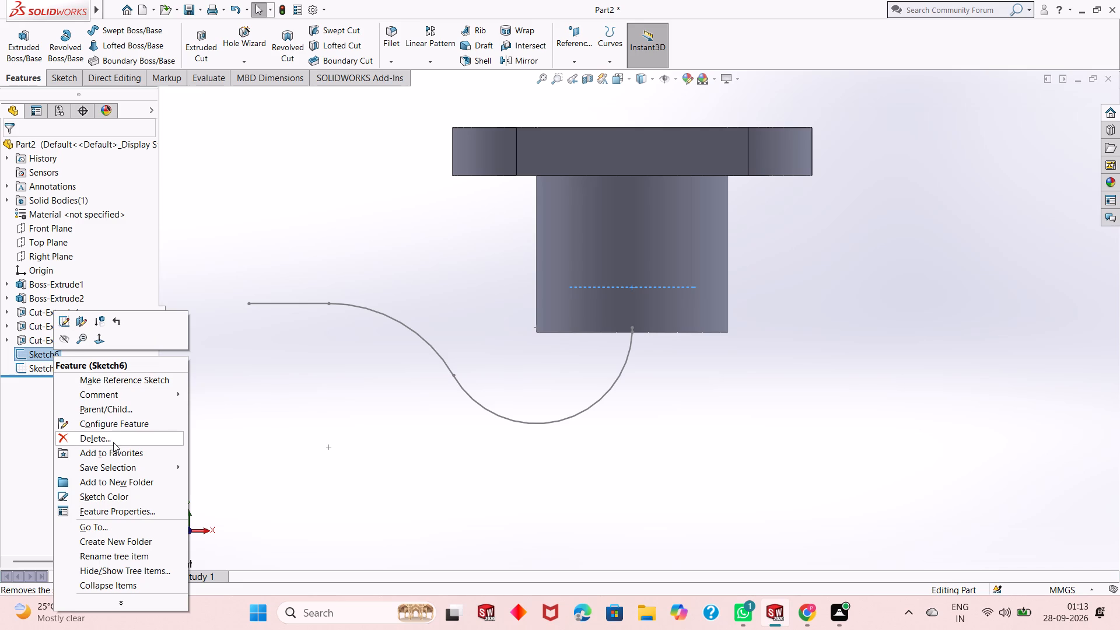
{"action": "left_click", "coordinate": [115, 442]}
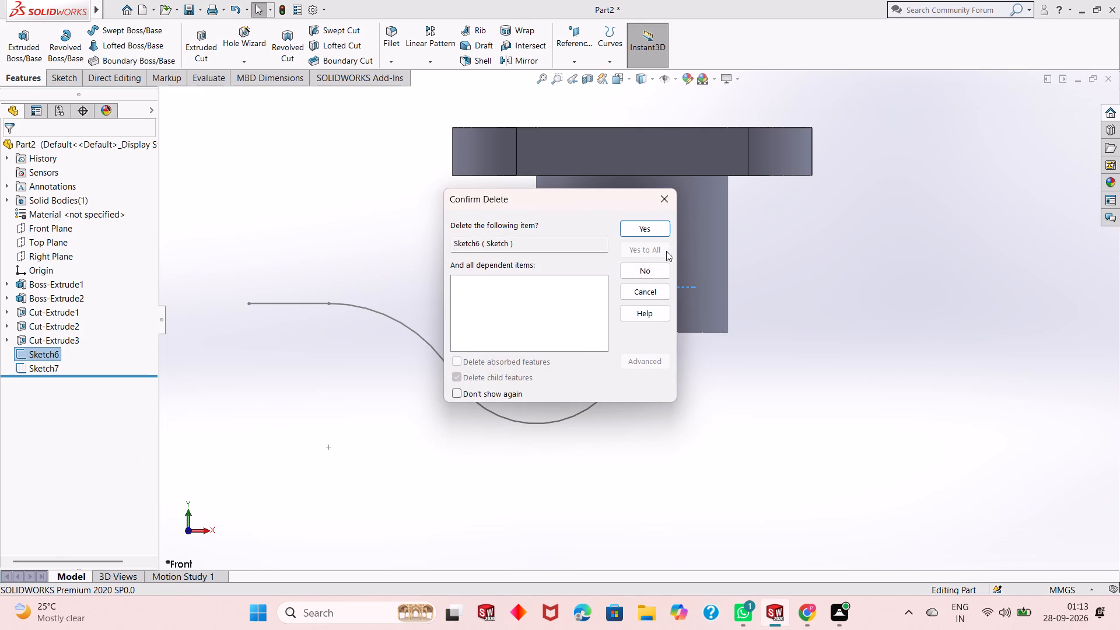
{"action": "left_click", "coordinate": [654, 231]}
Open the path sketch for editing and delete the 60 mm horizontal and 2.73 mm vertical dimensions near the cylinder's base.
{"action": "left_click", "coordinate": [54, 357]}
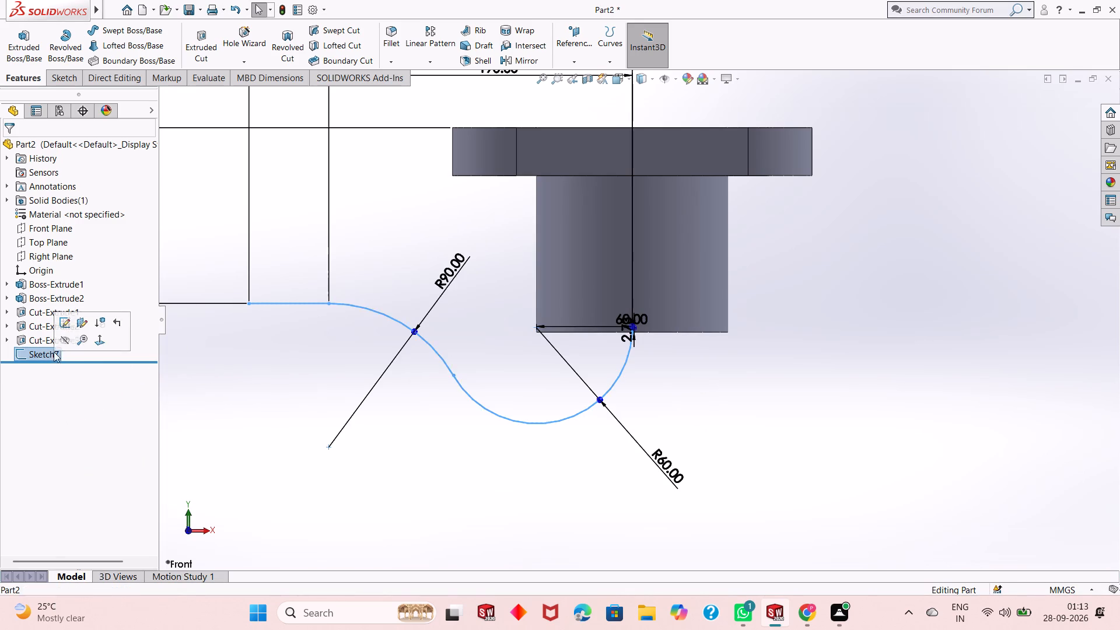
{"action": "left_click", "coordinate": [61, 318]}
{"action": "scroll", "coordinate": [650, 340], "scroll_direction": "down", "scroll_amount": 6}
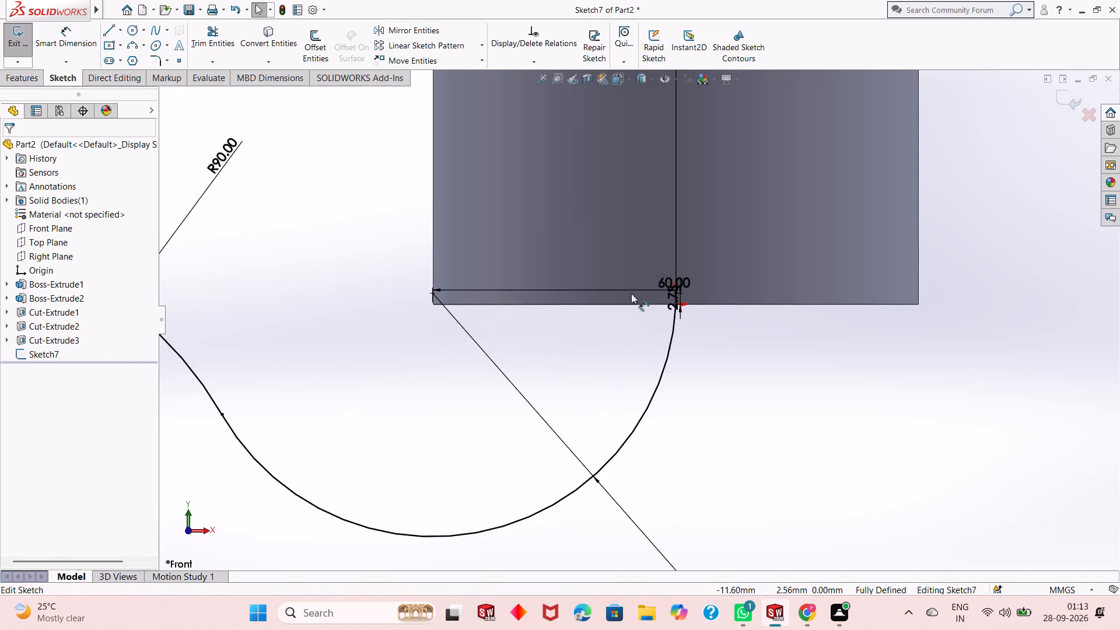
{"action": "scroll", "coordinate": [631, 293], "scroll_direction": "down", "scroll_amount": 4}
{"action": "scroll", "coordinate": [684, 306], "scroll_direction": "down", "scroll_amount": 3}
{"action": "key", "text": "Escape"}
{"action": "right_click", "coordinate": [747, 286]}
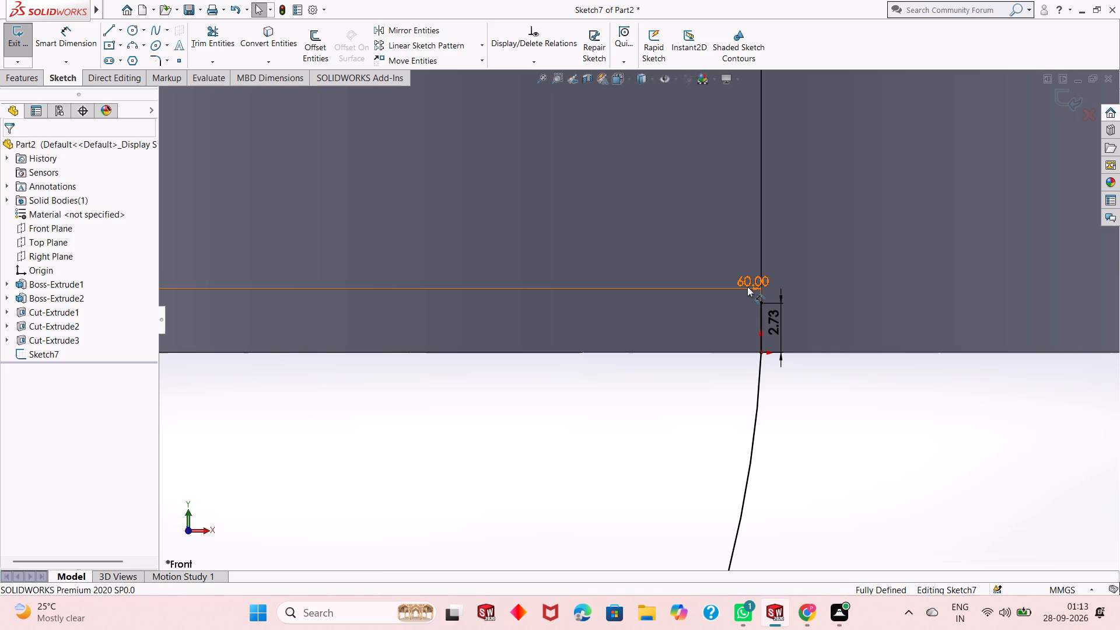
{"action": "left_click", "coordinate": [777, 430]}
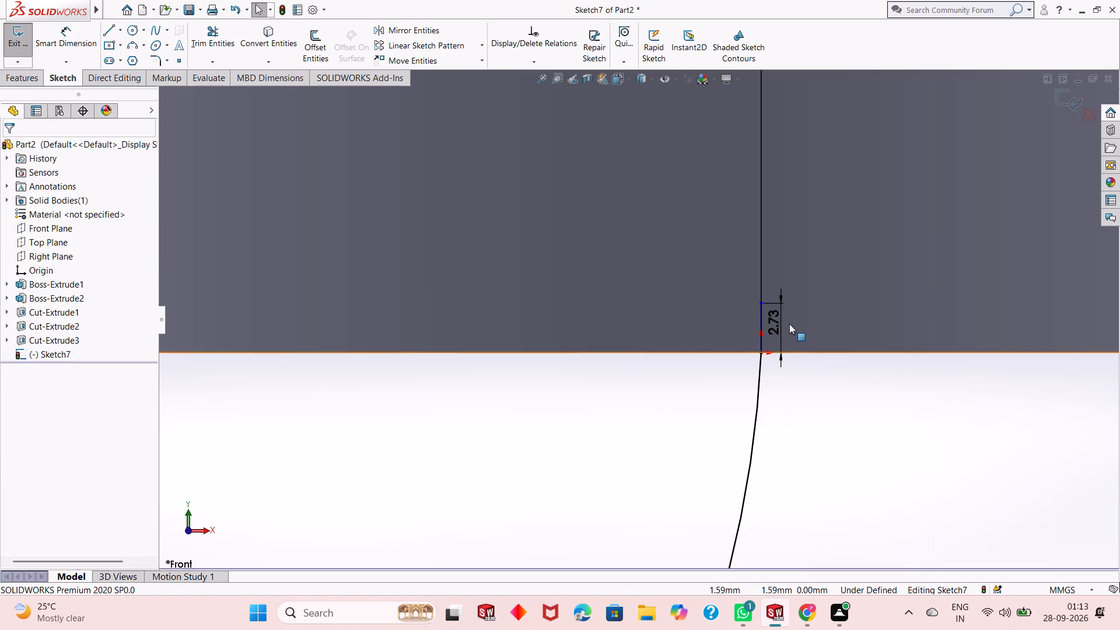
{"action": "right_click", "coordinate": [781, 316]}
{"action": "left_click", "coordinate": [811, 461]}
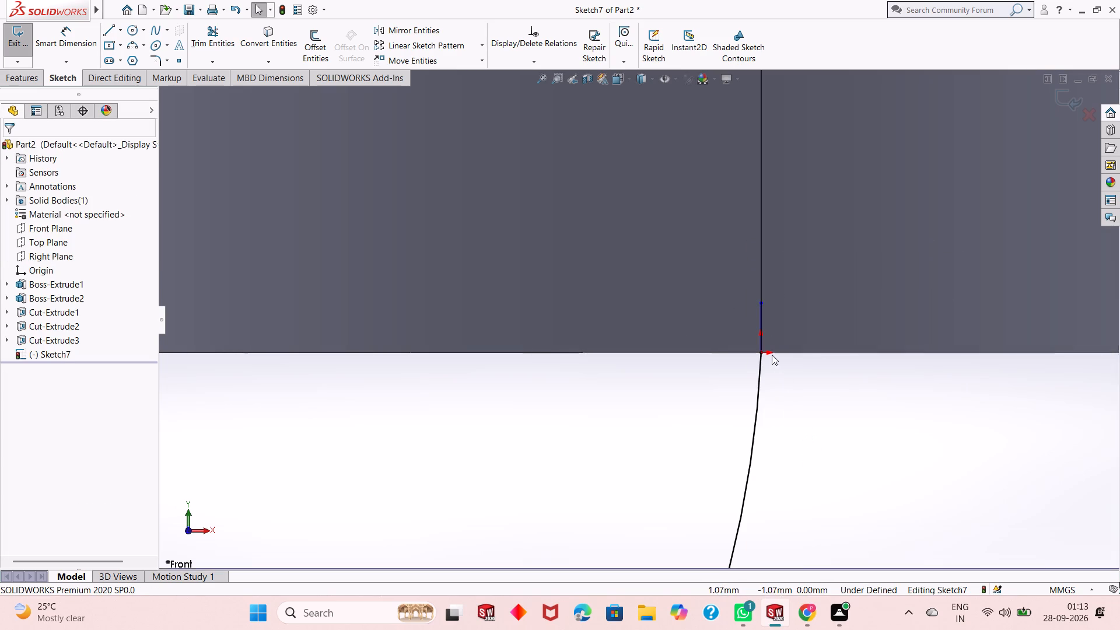
Delete the path sketch's short vertical line segment inside the cylinder's base, keeping the arc's end there.
{"action": "left_click", "coordinate": [761, 322]}
{"action": "right_click", "coordinate": [790, 421]}
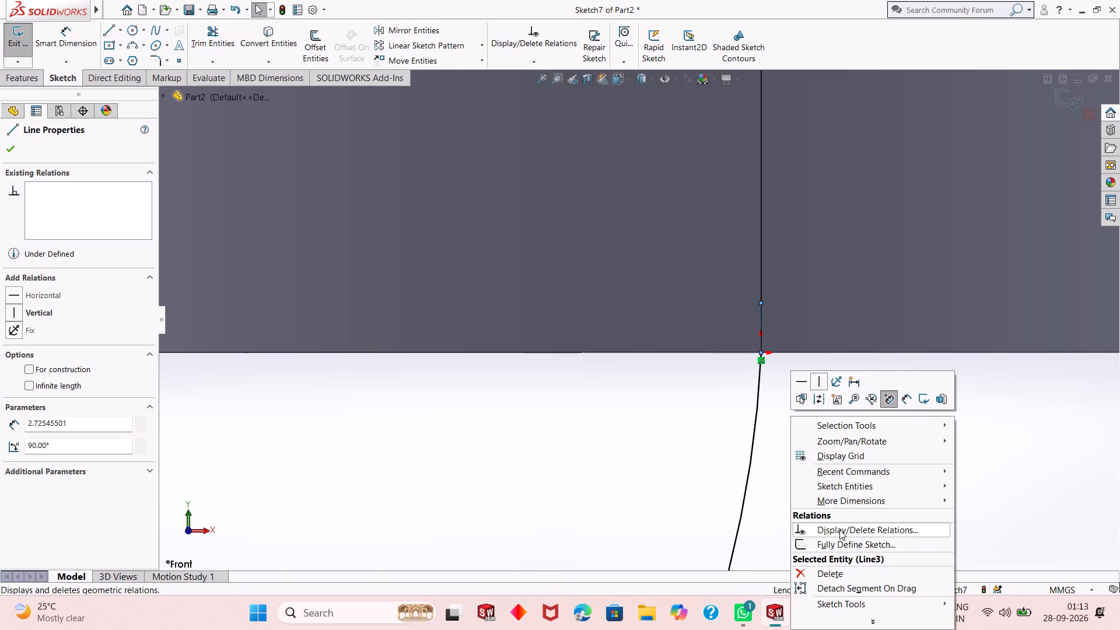
{"action": "left_click", "coordinate": [839, 572]}
{"action": "scroll", "coordinate": [741, 452], "scroll_direction": "up", "scroll_amount": 6}
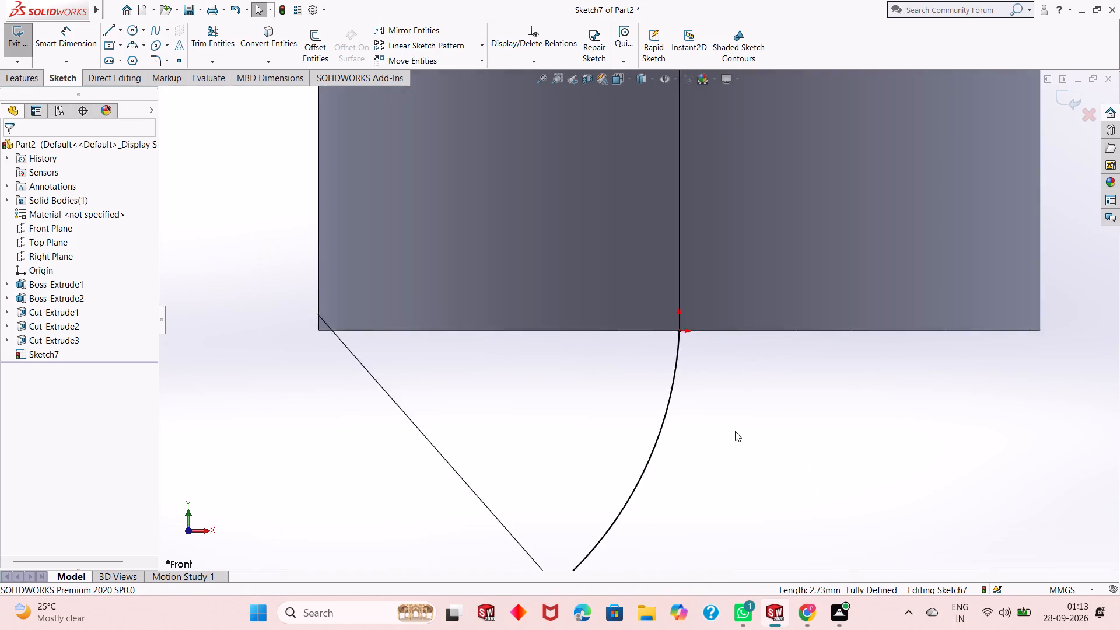
{"action": "scroll", "coordinate": [735, 431], "scroll_direction": "up", "scroll_amount": 9}
{"action": "key", "text": "Escape"}
{"action": "key", "text": "Escape"}
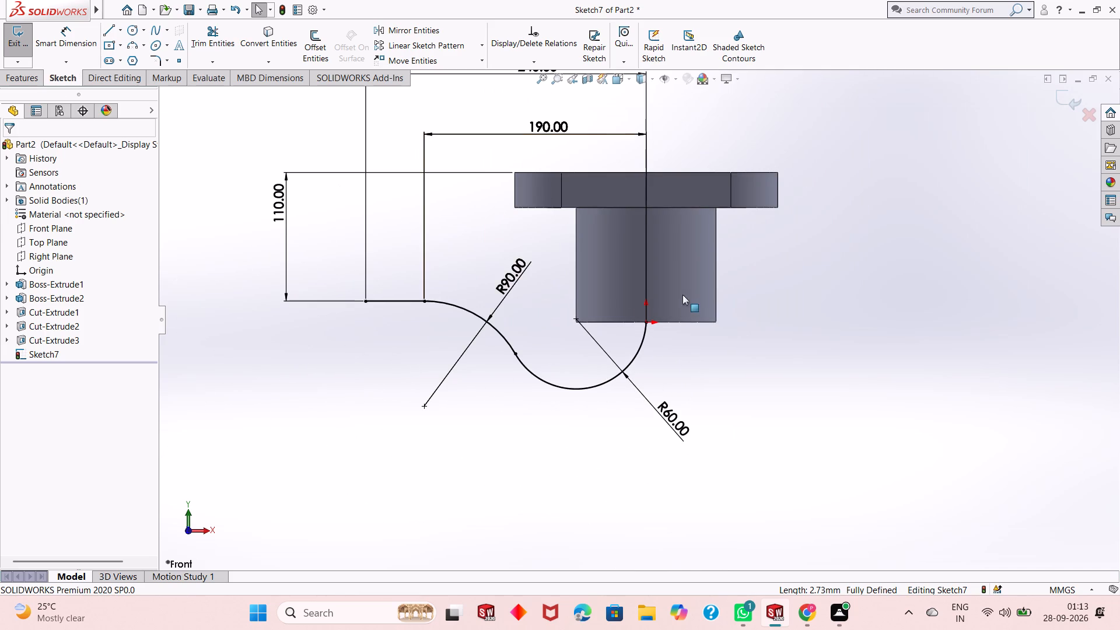
Start a Swept Boss/Base with a circular profile and select the curved path sketch as its path.
{"action": "middle_click_drag", "start_coordinate": [749, 281], "coordinate": [767, 398]}
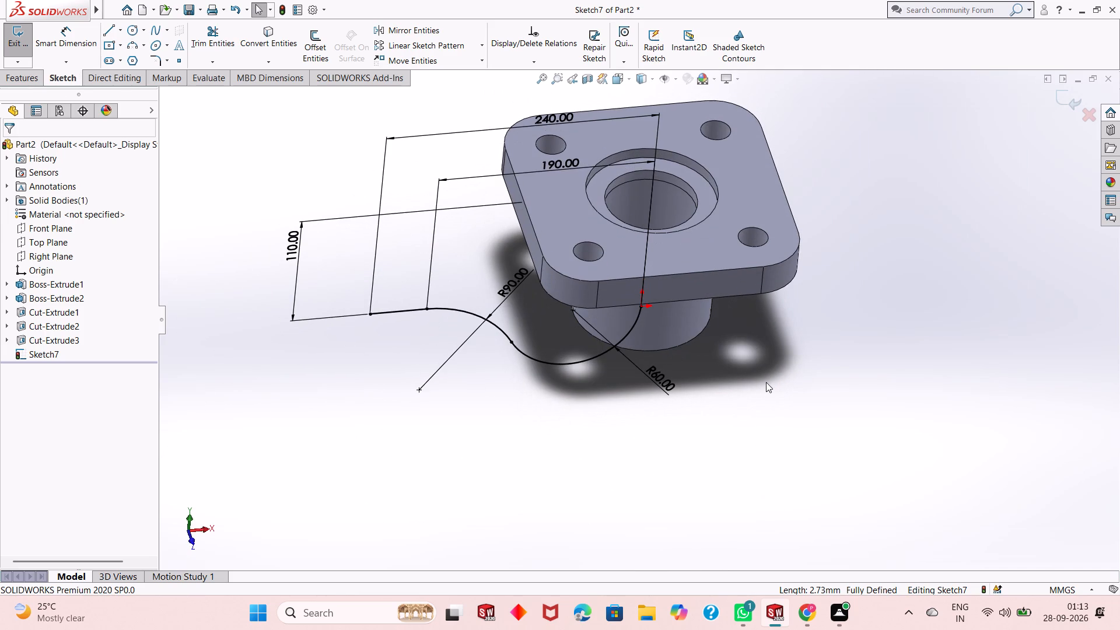
{"action": "key", "text": "ctrl+8"}
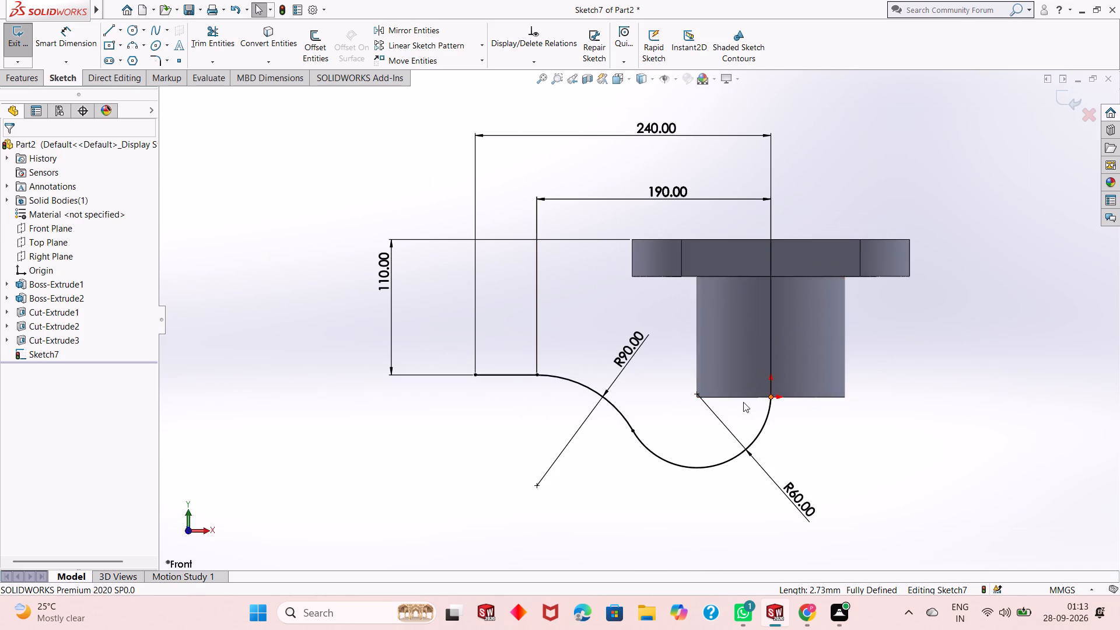
{"action": "scroll", "coordinate": [743, 402], "scroll_direction": "up", "scroll_amount": 1}
{"action": "scroll", "coordinate": [925, 372], "scroll_direction": "down", "scroll_amount": 1}
{"action": "scroll", "coordinate": [557, 351], "scroll_direction": "up", "scroll_amount": 1}
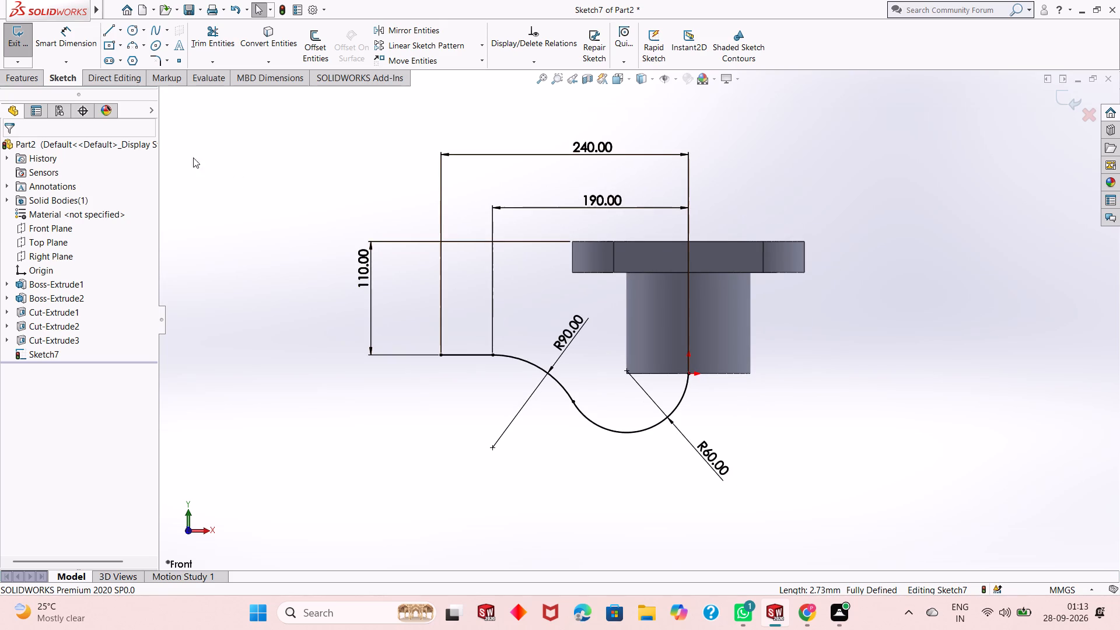
{"action": "left_click", "coordinate": [26, 78]}
{"action": "left_click", "coordinate": [140, 33]}
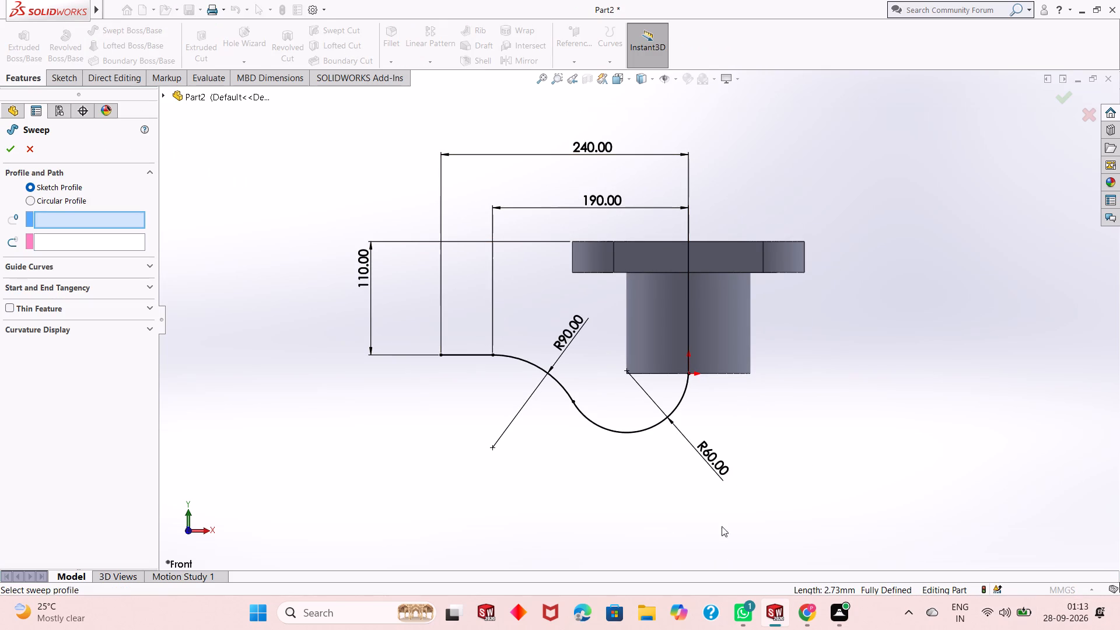
{"action": "left_click", "coordinate": [48, 197]}
{"action": "scroll", "coordinate": [615, 379], "scroll_direction": "up", "scroll_amount": 2}
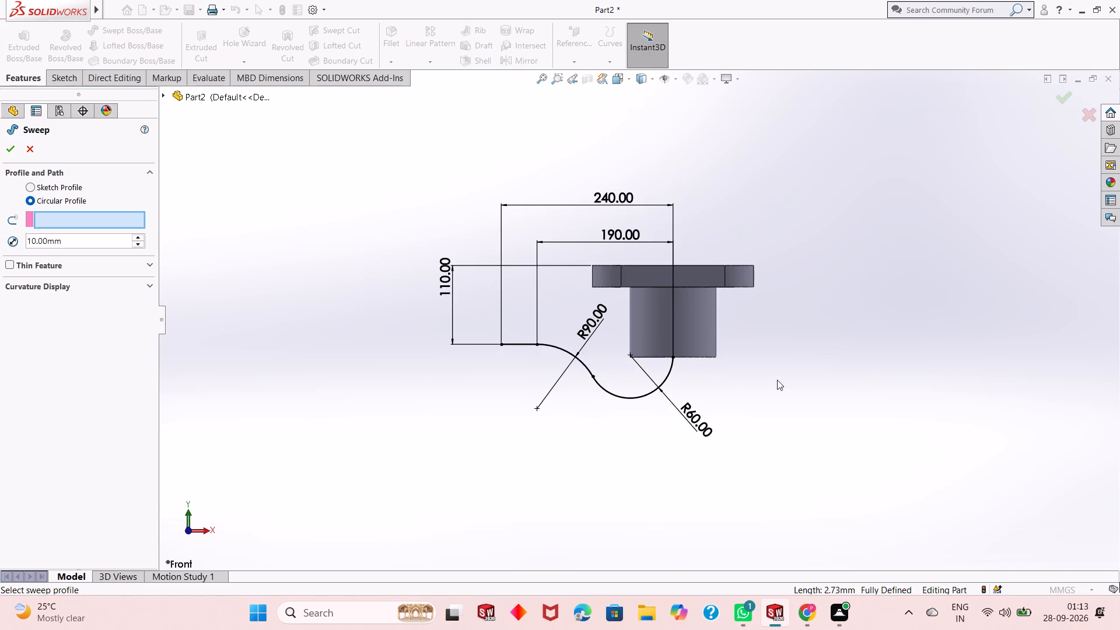
{"action": "scroll", "coordinate": [779, 382], "scroll_direction": "down", "scroll_amount": 2}
{"action": "scroll", "coordinate": [572, 277], "scroll_direction": "down", "scroll_amount": 2}
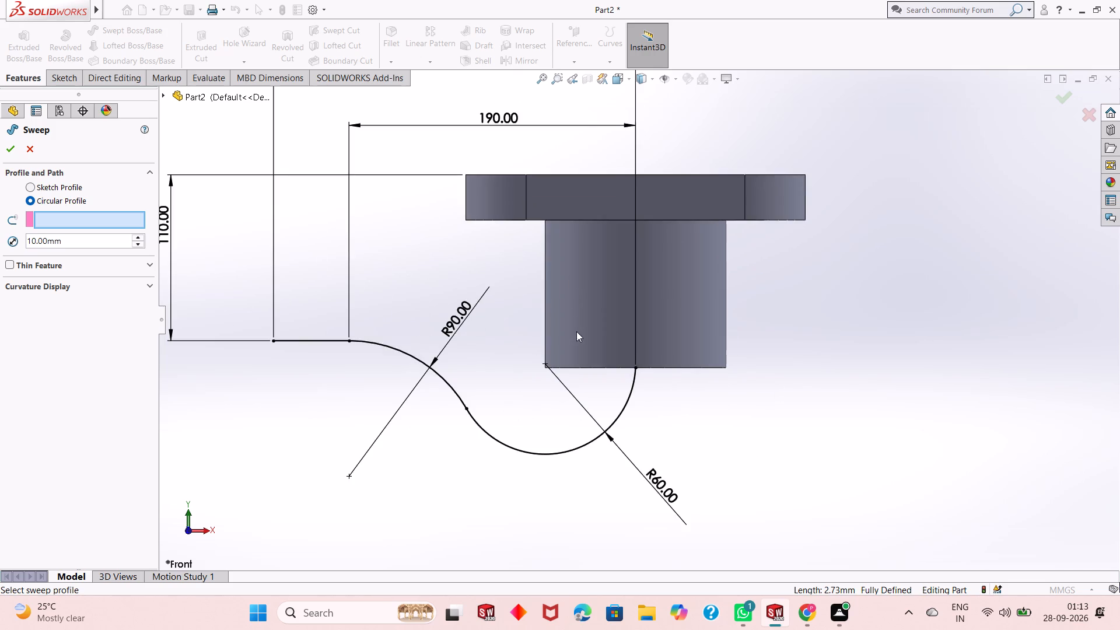
{"action": "scroll", "coordinate": [576, 338], "scroll_direction": "up", "scroll_amount": 2}
{"action": "scroll", "coordinate": [651, 348], "scroll_direction": "down", "scroll_amount": 1}
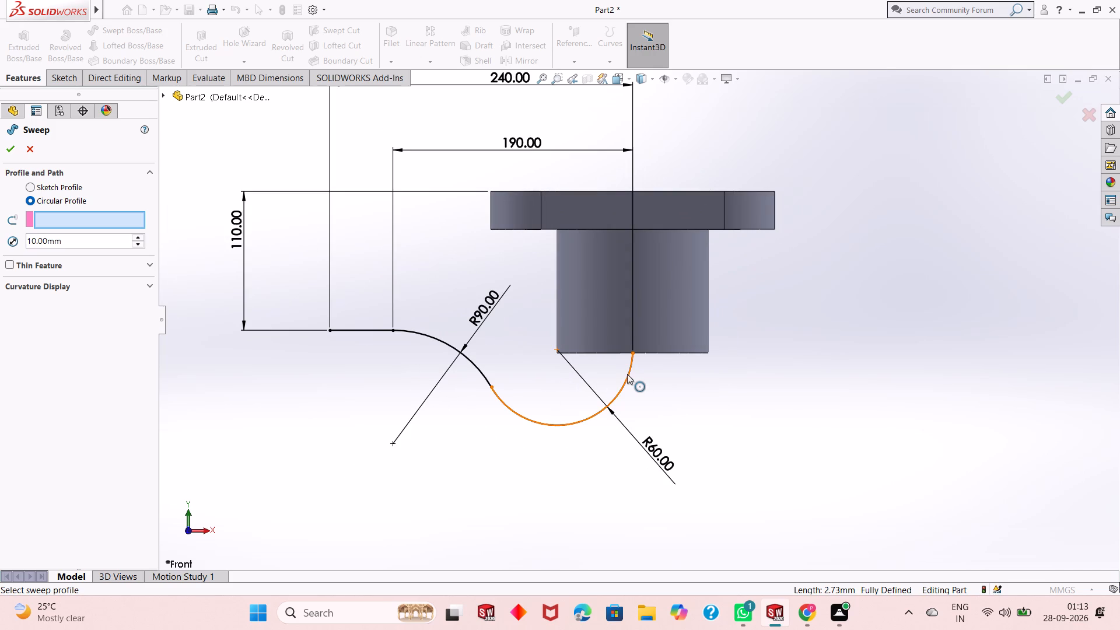
{"action": "scroll", "coordinate": [628, 370], "scroll_direction": "down", "scroll_amount": 4}
{"action": "scroll", "coordinate": [661, 332], "scroll_direction": "down", "scroll_amount": 7}
{"action": "scroll", "coordinate": [589, 308], "scroll_direction": "down", "scroll_amount": 3}
{"action": "scroll", "coordinate": [637, 316], "scroll_direction": "down", "scroll_amount": 6}
{"action": "scroll", "coordinate": [637, 316], "scroll_direction": "up", "scroll_amount": 12}
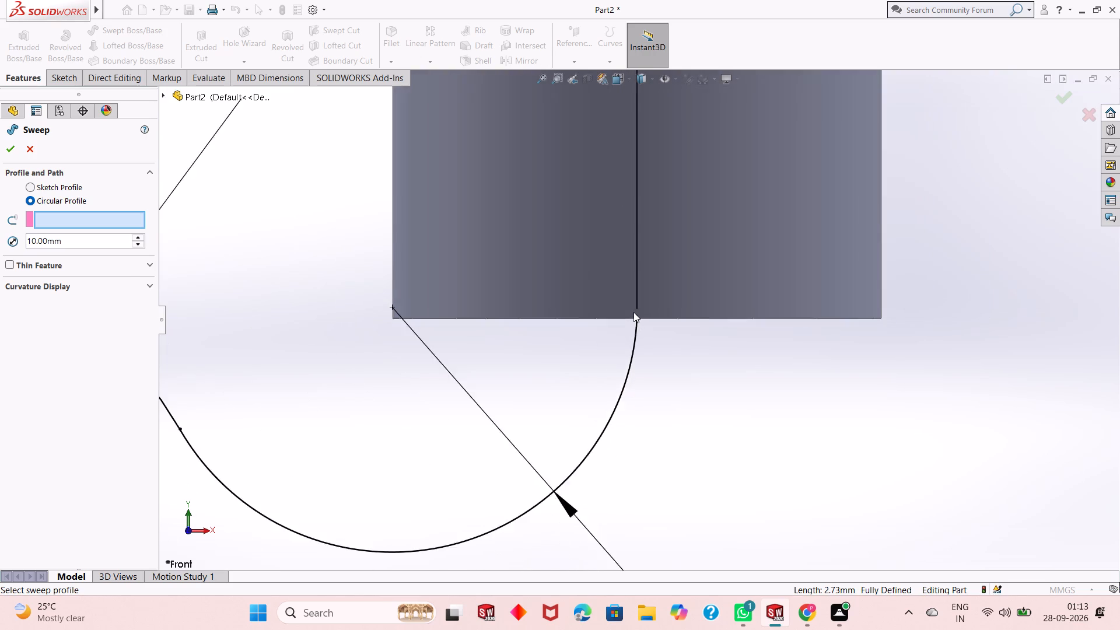
{"action": "scroll", "coordinate": [633, 312], "scroll_direction": "up", "scroll_amount": 15}
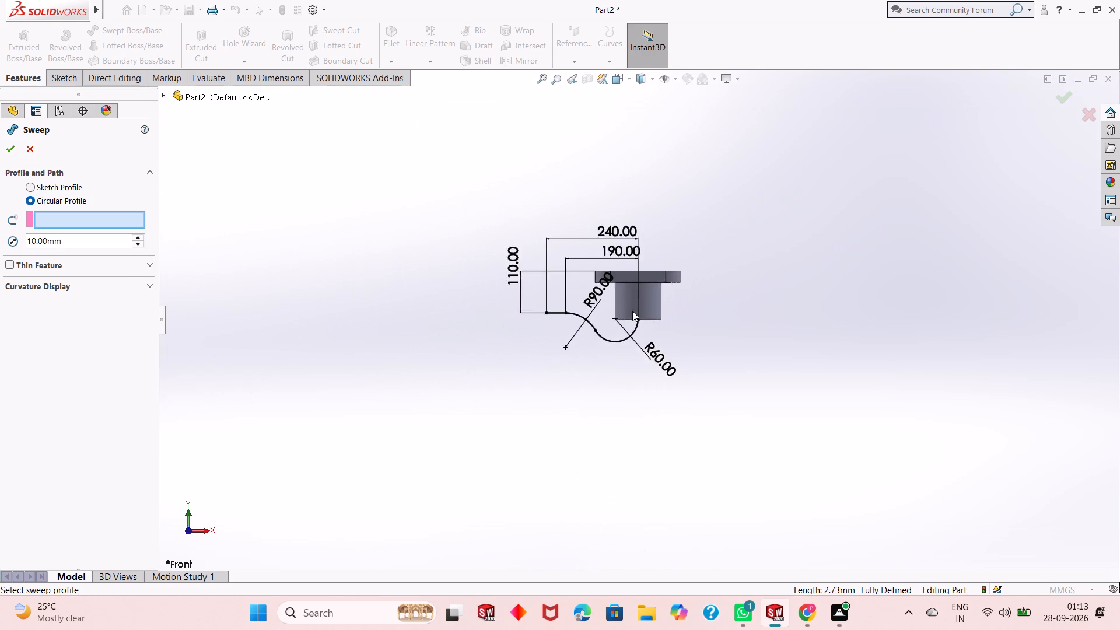
{"action": "scroll", "coordinate": [632, 311], "scroll_direction": "up", "scroll_amount": 1}
{"action": "scroll", "coordinate": [632, 311], "scroll_direction": "down", "scroll_amount": 10}
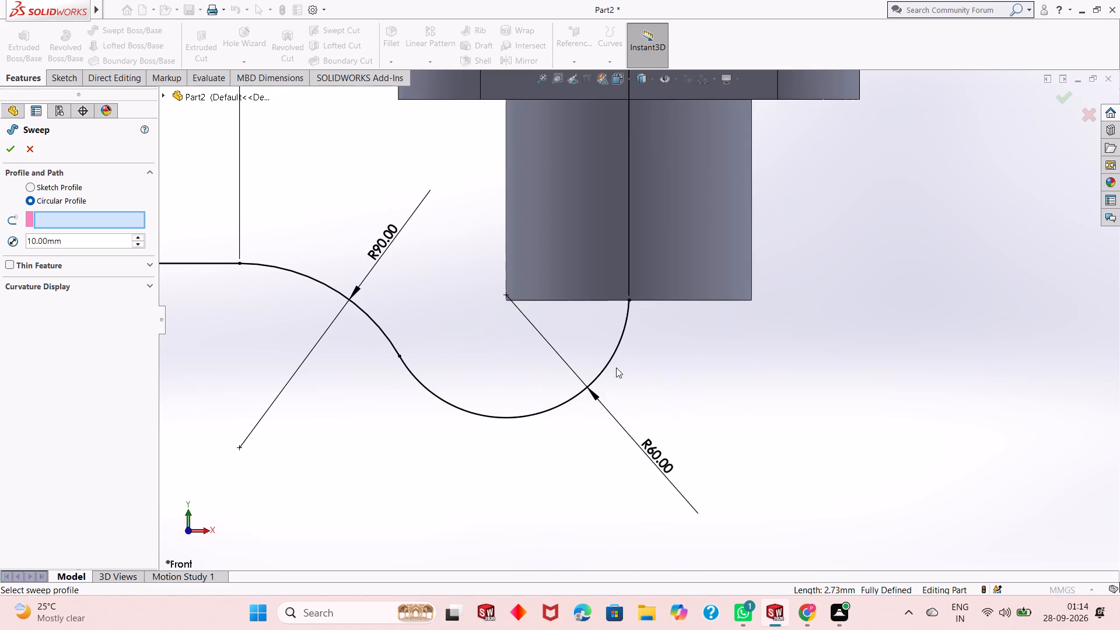
{"action": "left_click", "coordinate": [612, 360]}
{"action": "scroll", "coordinate": [703, 377], "scroll_direction": "up", "scroll_amount": 2}
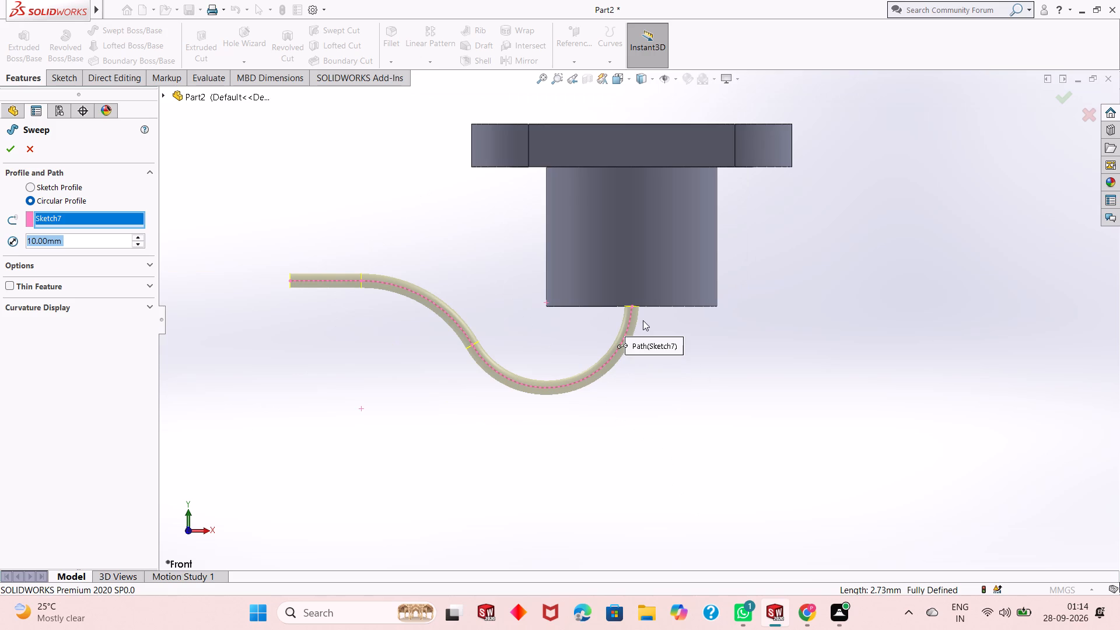
Enable the sweep's Align with end faces option so the pipe's end sits flush with the cylinder's base.
{"action": "scroll", "coordinate": [642, 320], "scroll_direction": "down", "scroll_amount": 6}
{"action": "scroll", "coordinate": [704, 358], "scroll_direction": "down", "scroll_amount": 4}
{"action": "scroll", "coordinate": [653, 329], "scroll_direction": "down", "scroll_amount": 3}
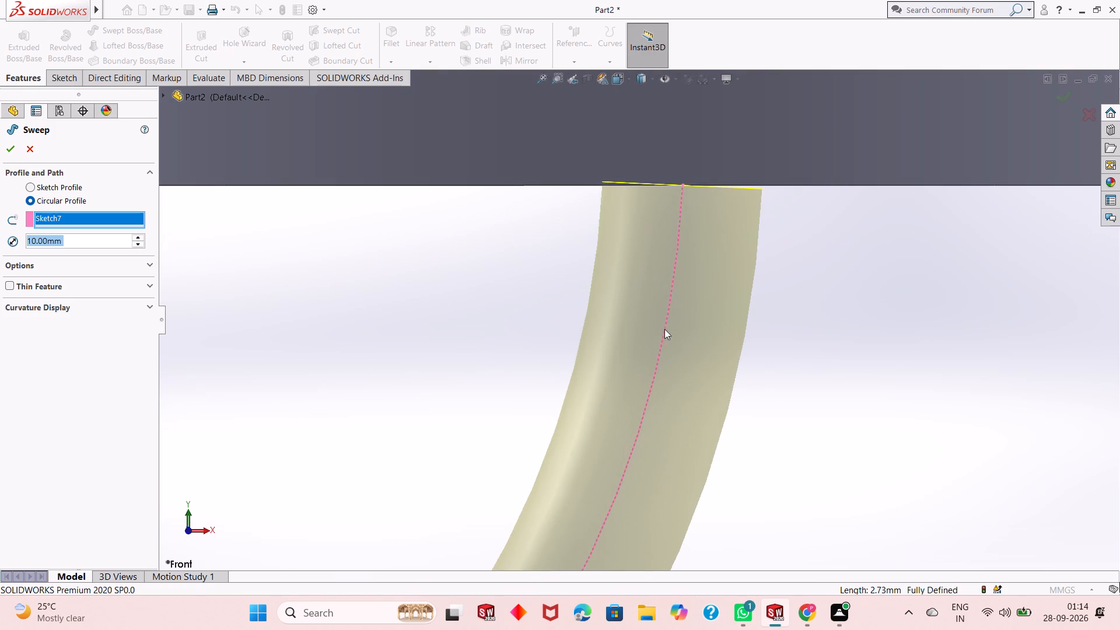
{"action": "scroll", "coordinate": [685, 263], "scroll_direction": "down", "scroll_amount": 2}
{"action": "scroll", "coordinate": [685, 262], "scroll_direction": "up", "scroll_amount": 1}
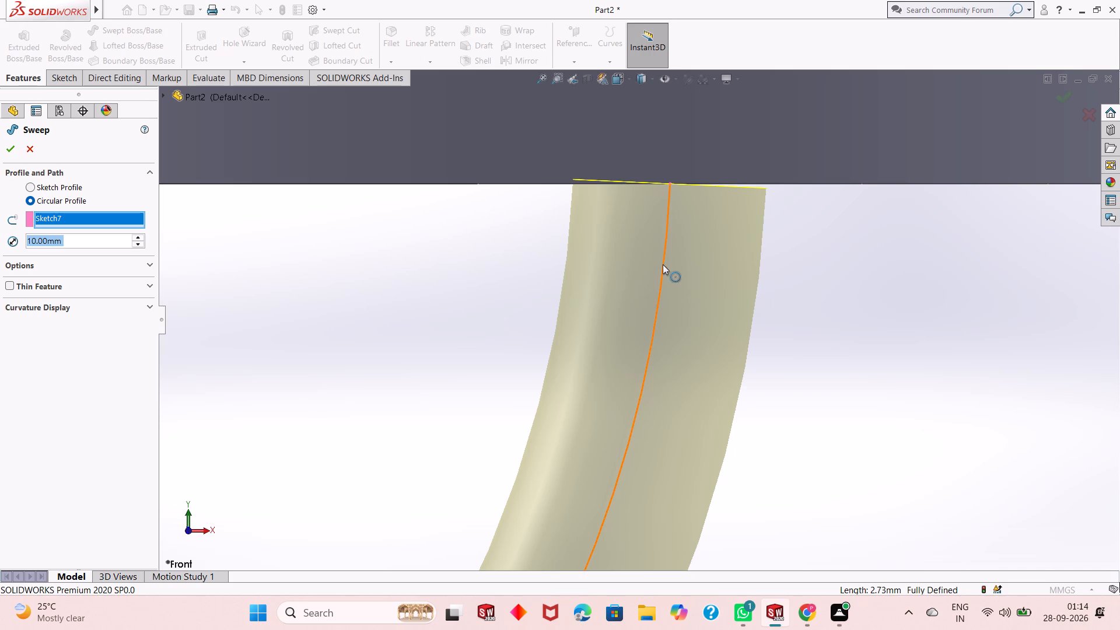
{"action": "scroll", "coordinate": [657, 160], "scroll_direction": "down", "scroll_amount": 1}
{"action": "scroll", "coordinate": [693, 209], "scroll_direction": "down", "scroll_amount": 1}
{"action": "scroll", "coordinate": [692, 220], "scroll_direction": "up", "scroll_amount": 1}
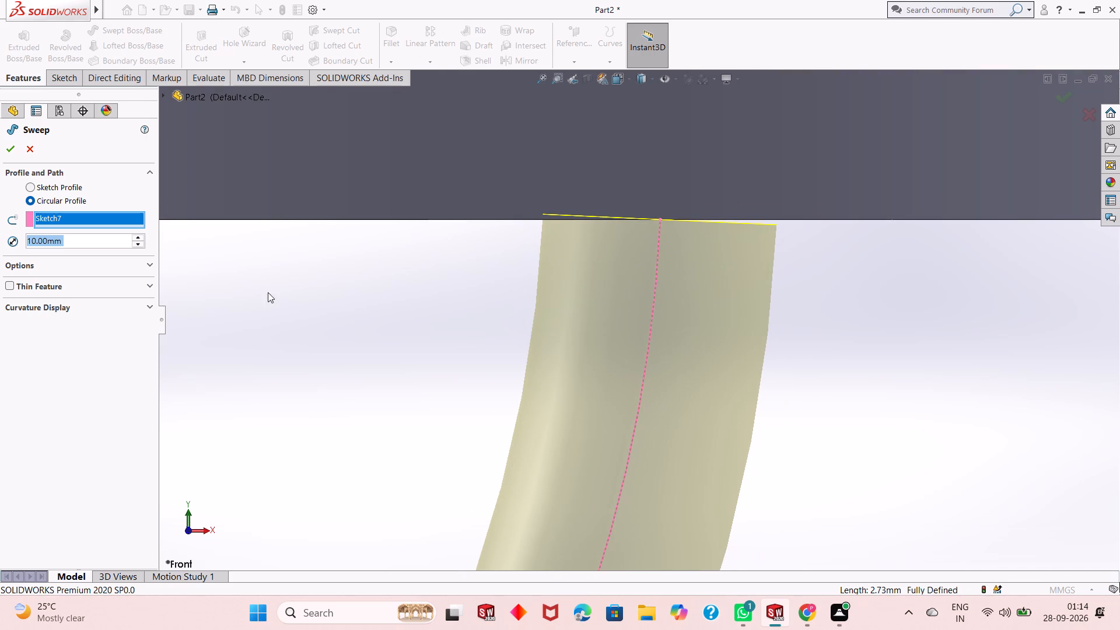
{"action": "left_click", "coordinate": [97, 267]}
{"action": "left_click", "coordinate": [77, 282]}
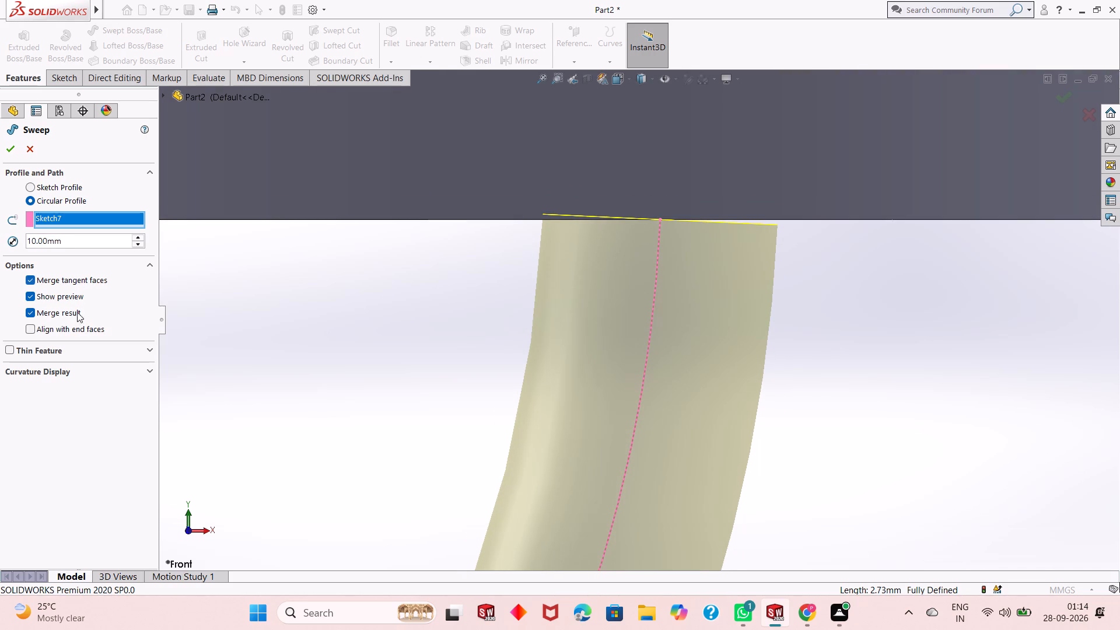
{"action": "left_click", "coordinate": [77, 325]}
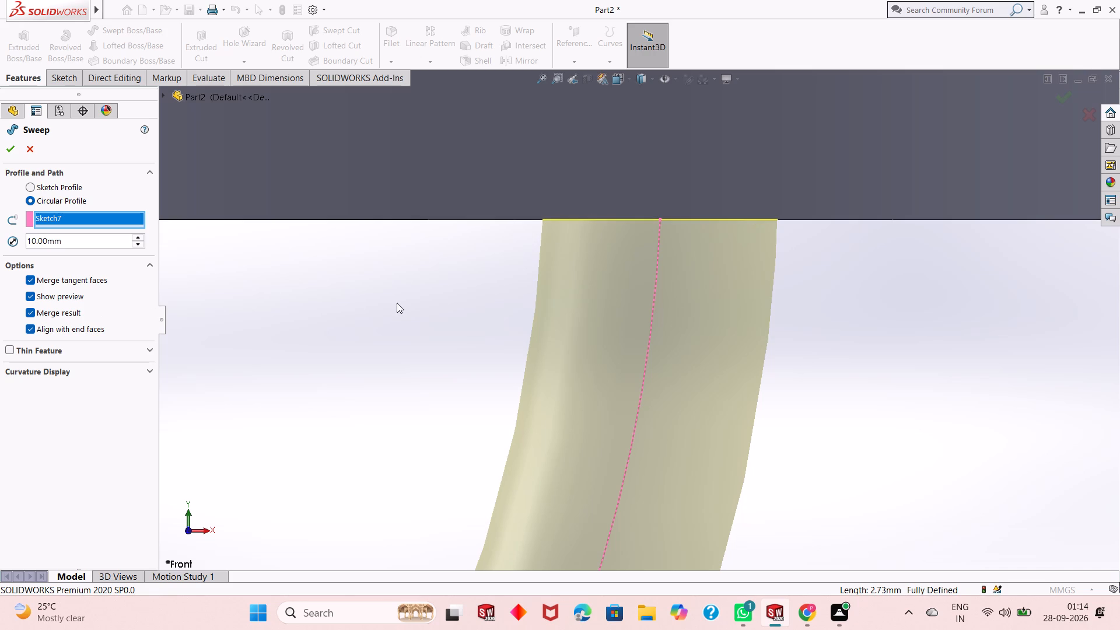
Examine the junction between the sweep preview's end and the cylinder's base face.
{"action": "scroll", "coordinate": [443, 314], "scroll_direction": "up", "scroll_amount": 2}
{"action": "scroll", "coordinate": [652, 260], "scroll_direction": "down", "scroll_amount": 6}
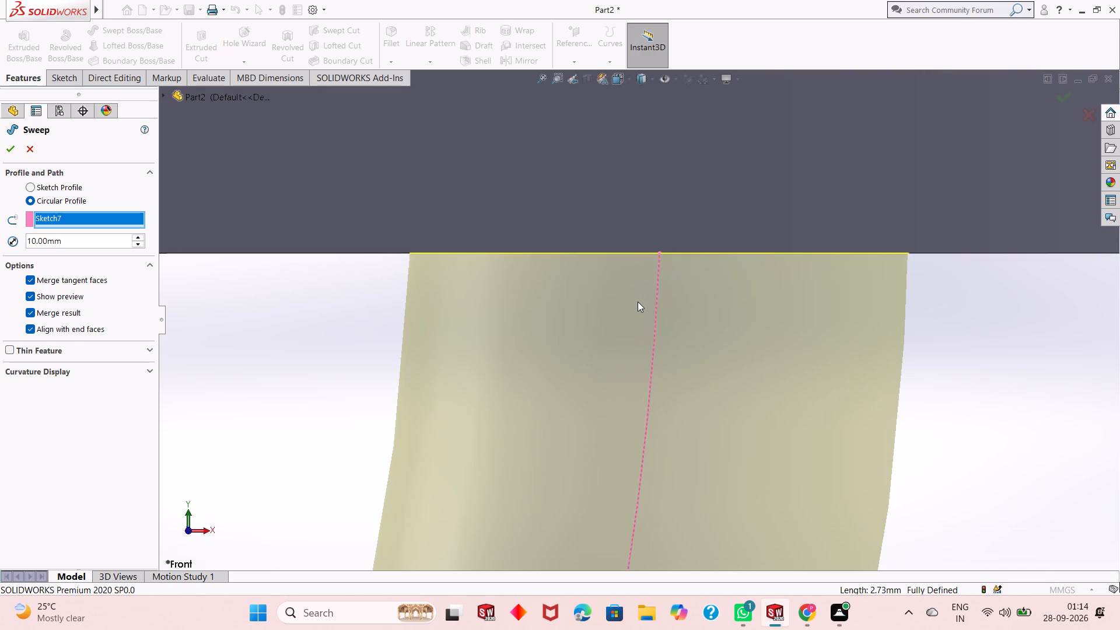
{"action": "scroll", "coordinate": [638, 303], "scroll_direction": "up", "scroll_amount": 3}
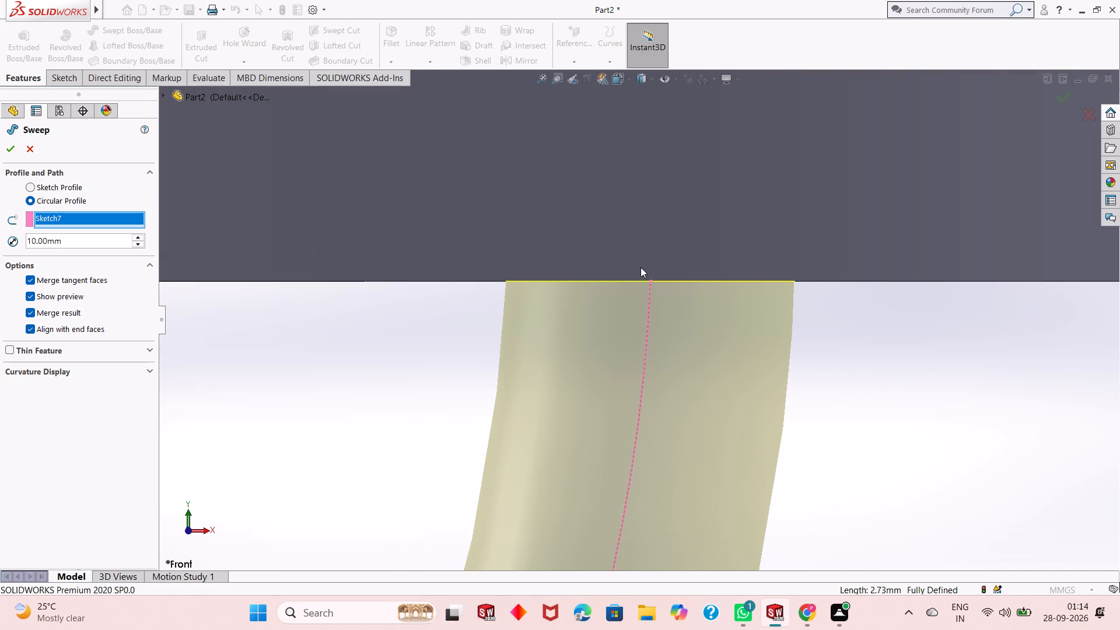
{"action": "scroll", "coordinate": [643, 273], "scroll_direction": "down", "scroll_amount": 6}
{"action": "scroll", "coordinate": [646, 310], "scroll_direction": "up", "scroll_amount": 4}
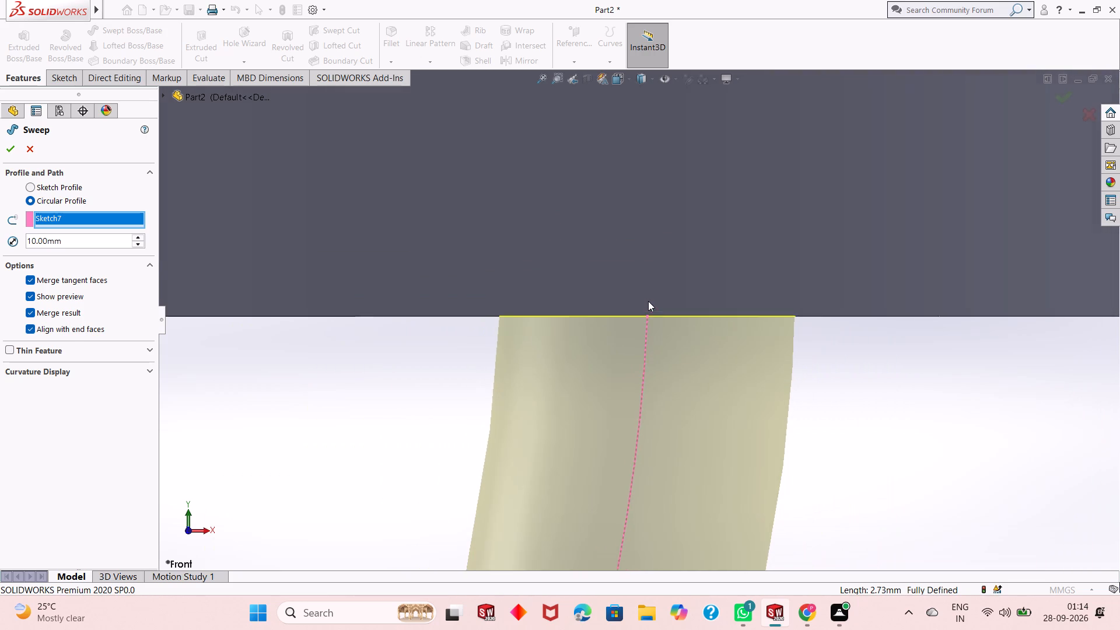
{"action": "scroll", "coordinate": [648, 301], "scroll_direction": "up", "scroll_amount": 8}
{"action": "scroll", "coordinate": [635, 326], "scroll_direction": "down", "scroll_amount": 5}
{"action": "scroll", "coordinate": [635, 326], "scroll_direction": "up", "scroll_amount": 2}
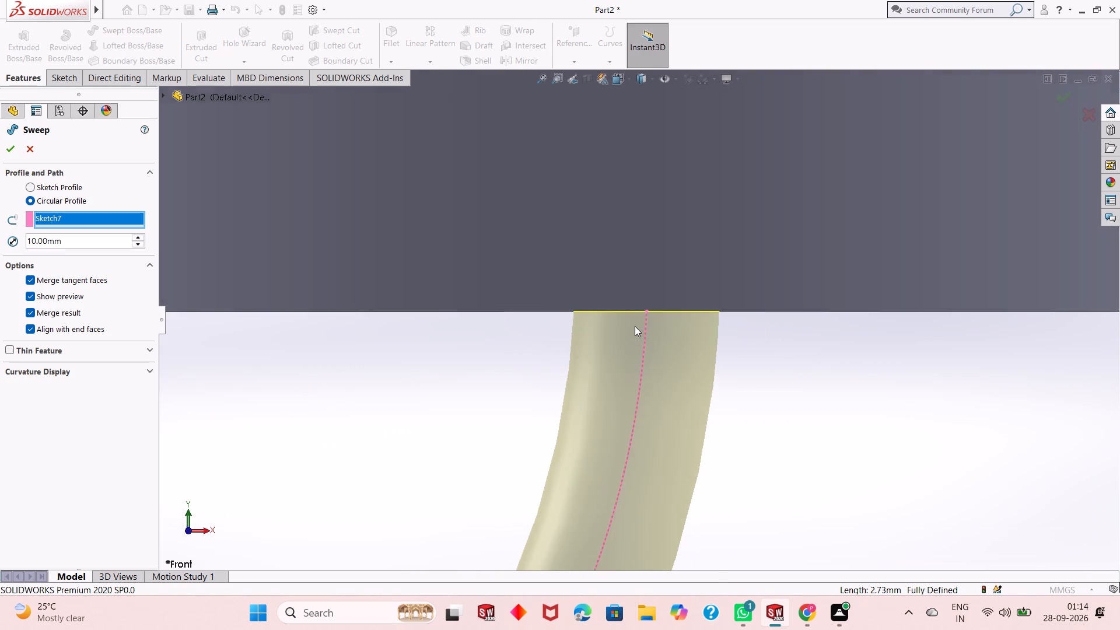
Set the sweep's circular profile diameter to 104 mm and create the pipe along the selected path.
{"action": "scroll", "coordinate": [635, 326], "scroll_direction": "up", "scroll_amount": 15}
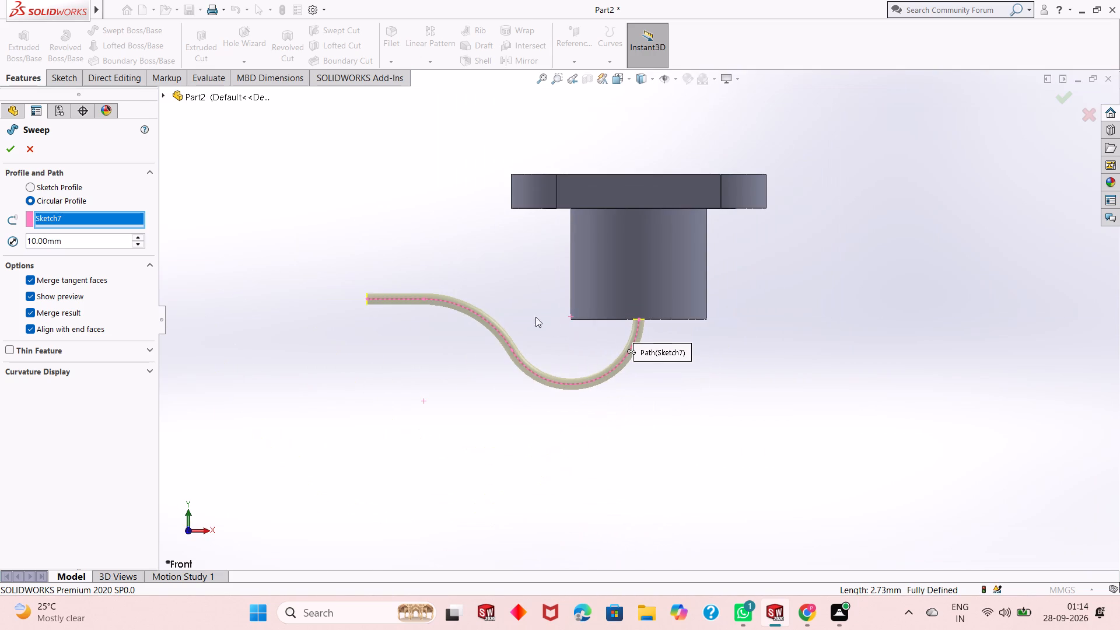
{"action": "scroll", "coordinate": [478, 308], "scroll_direction": "down", "scroll_amount": 2}
{"action": "double_click", "coordinate": [48, 246]}
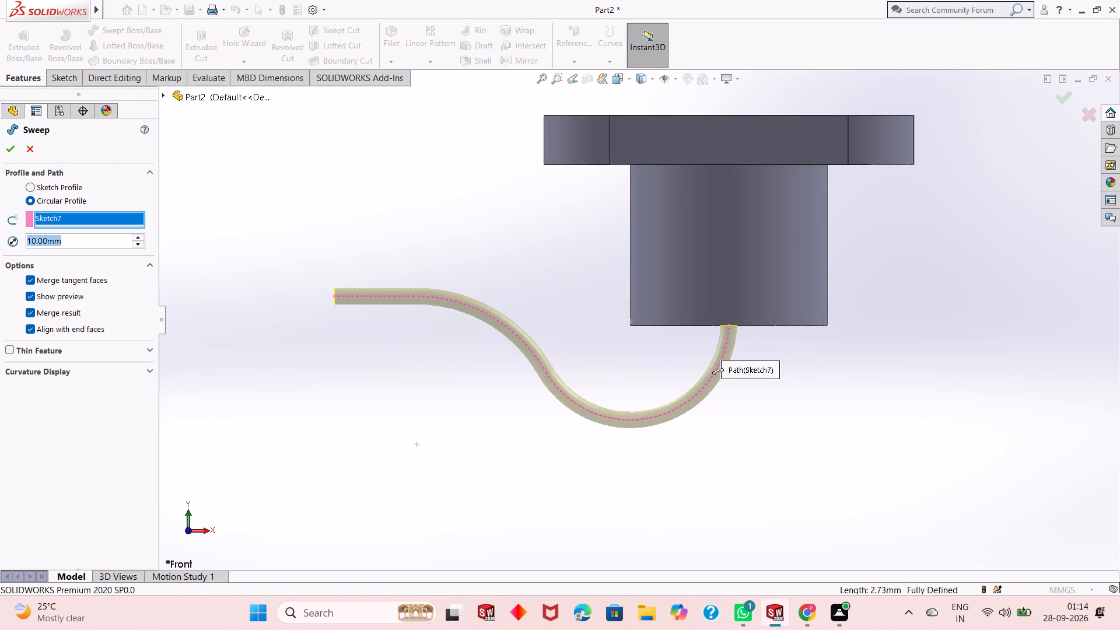
{"action": "type", "text": "104"}
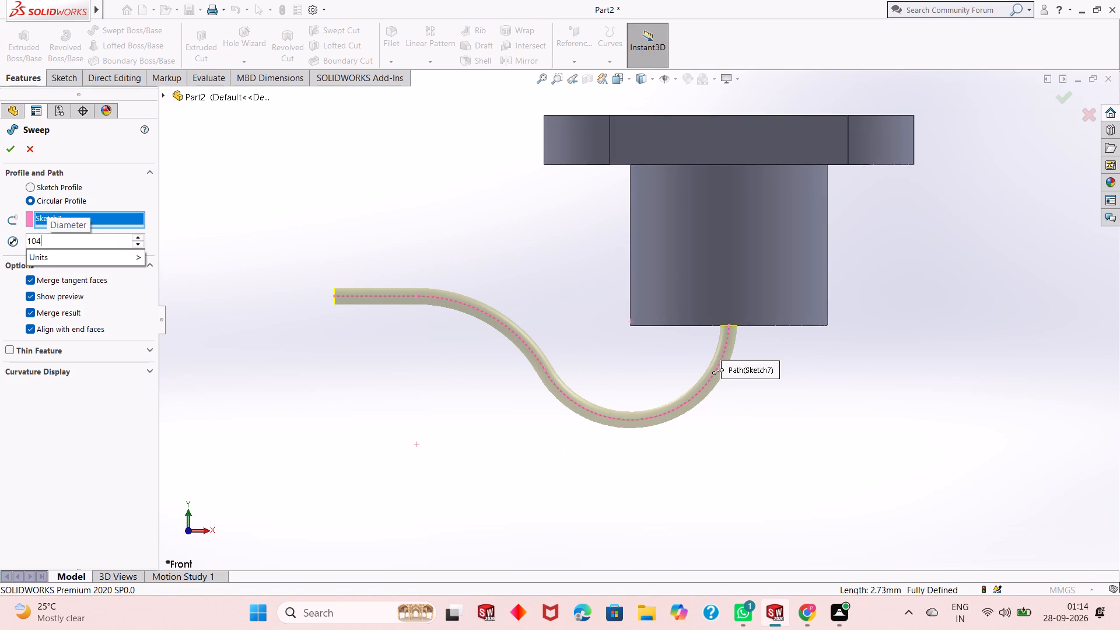
{"action": "key", "text": "Return"}
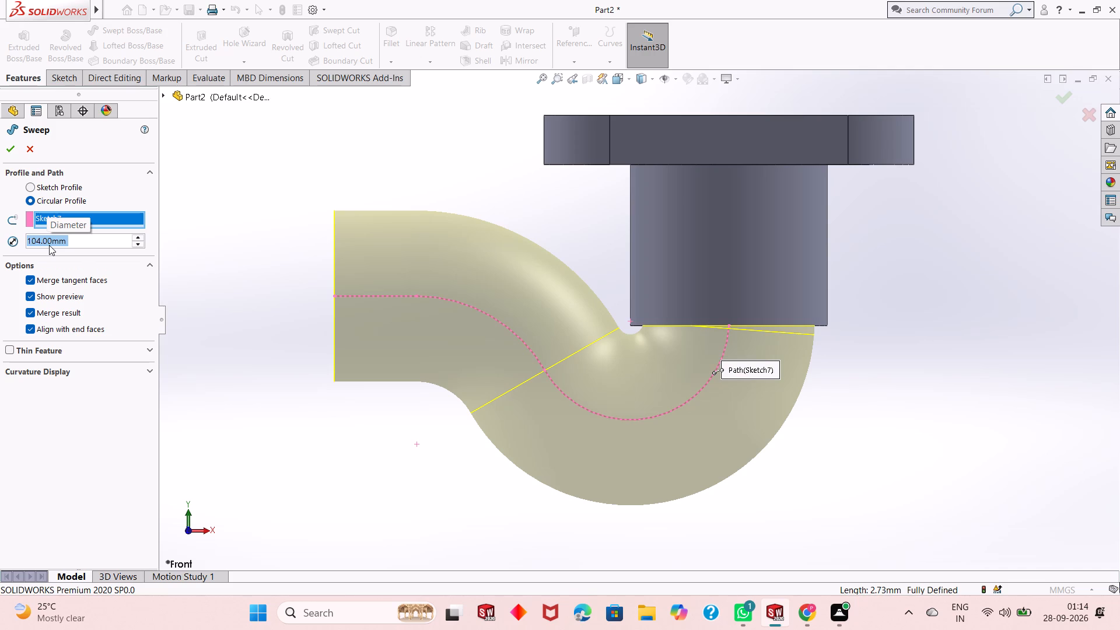
{"action": "scroll", "coordinate": [755, 331], "scroll_direction": "down", "scroll_amount": 4}
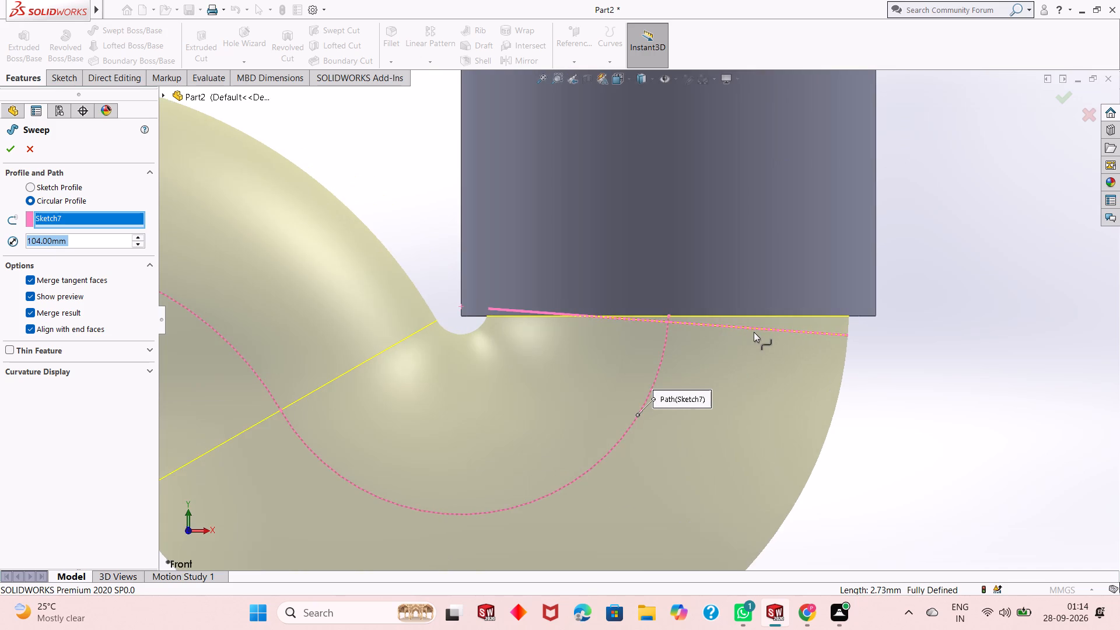
{"action": "scroll", "coordinate": [754, 332], "scroll_direction": "down", "scroll_amount": 1}
{"action": "scroll", "coordinate": [752, 332], "scroll_direction": "up", "scroll_amount": 5}
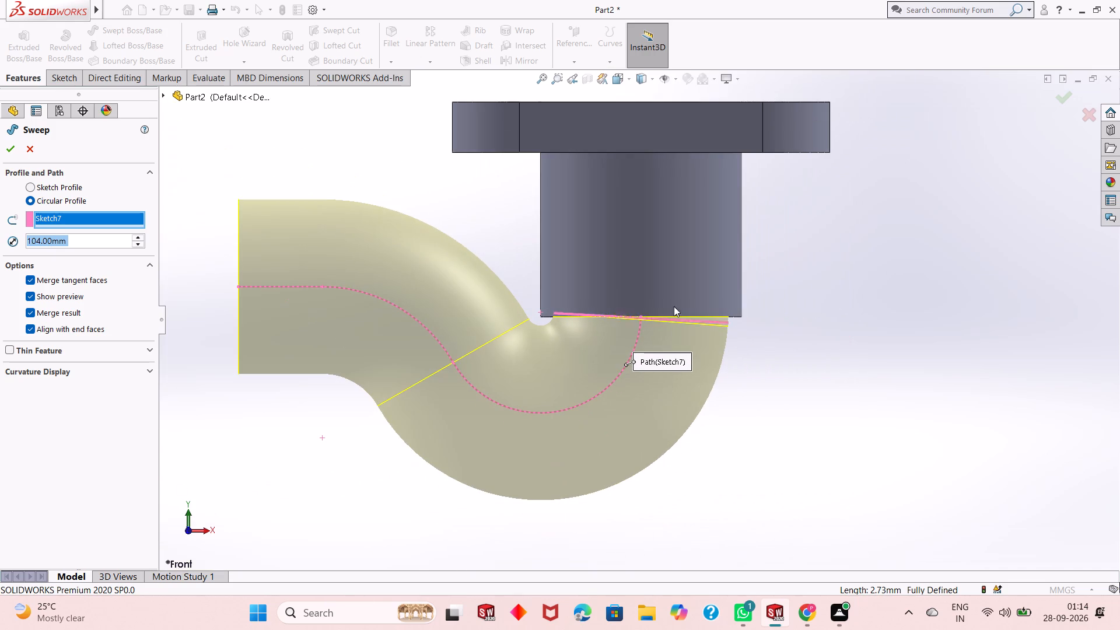
{"action": "left_click", "coordinate": [15, 151]}
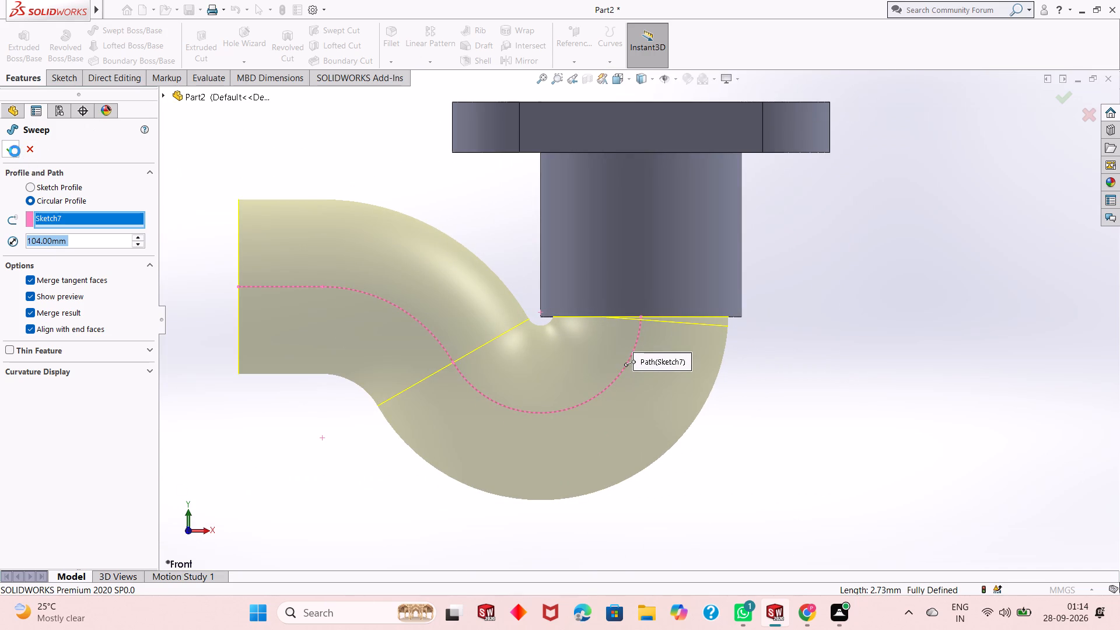
Examine the junction between the swept pipe's end and the cylinder's base face from the front and from below.
{"action": "scroll", "coordinate": [654, 330], "scroll_direction": "down", "scroll_amount": 2}
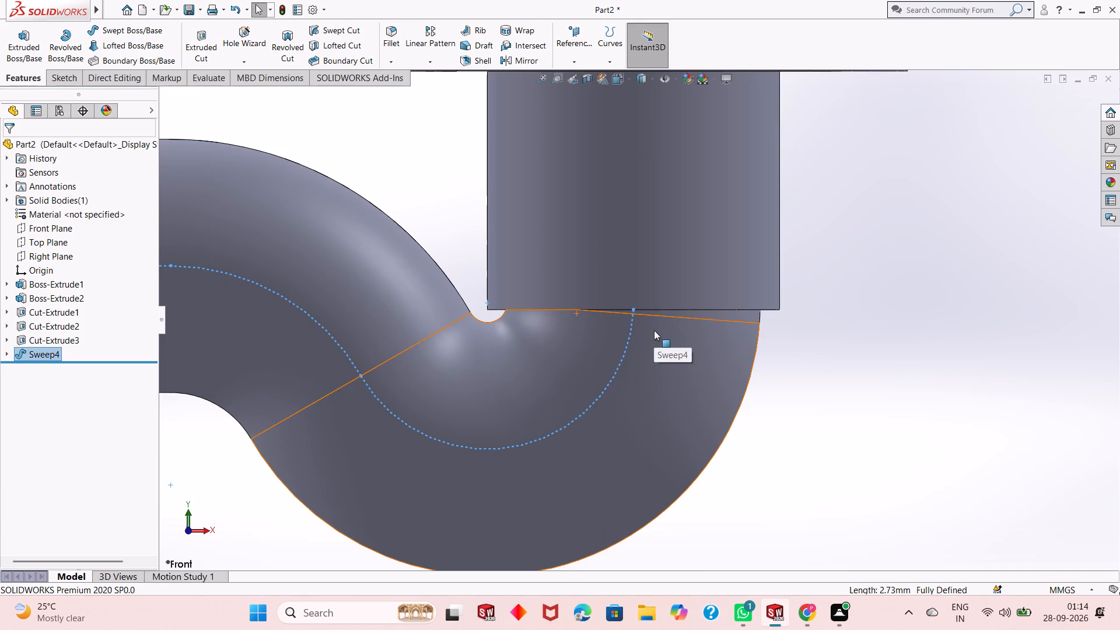
{"action": "scroll", "coordinate": [654, 330], "scroll_direction": "down", "scroll_amount": 3}
{"action": "left_click", "coordinate": [849, 342]}
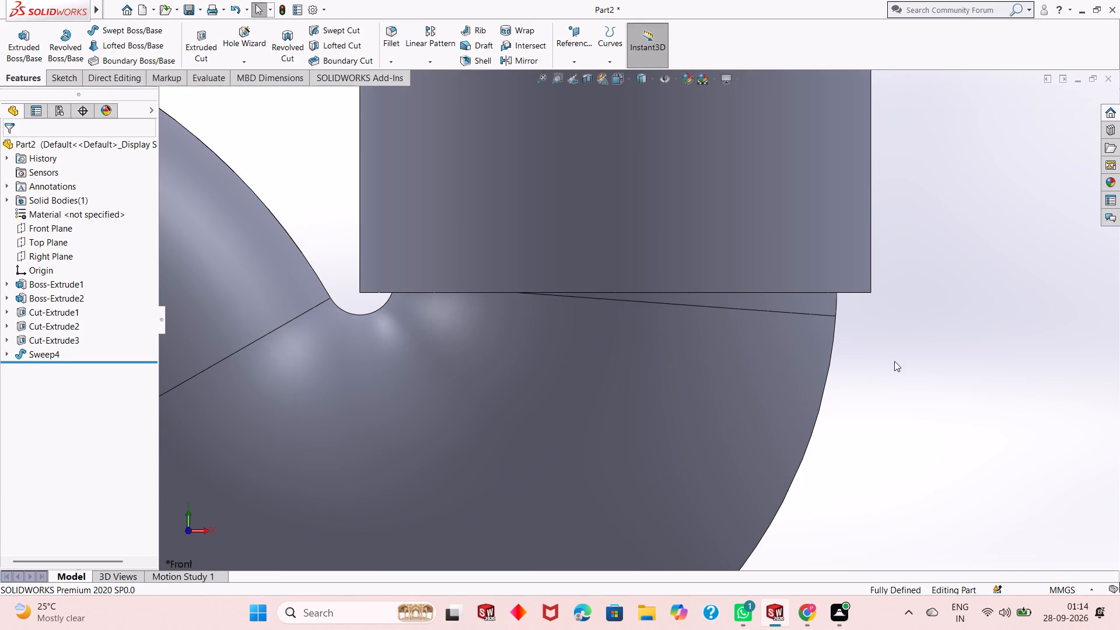
{"action": "middle_click_drag", "start_coordinate": [894, 361], "coordinate": [857, 297]}
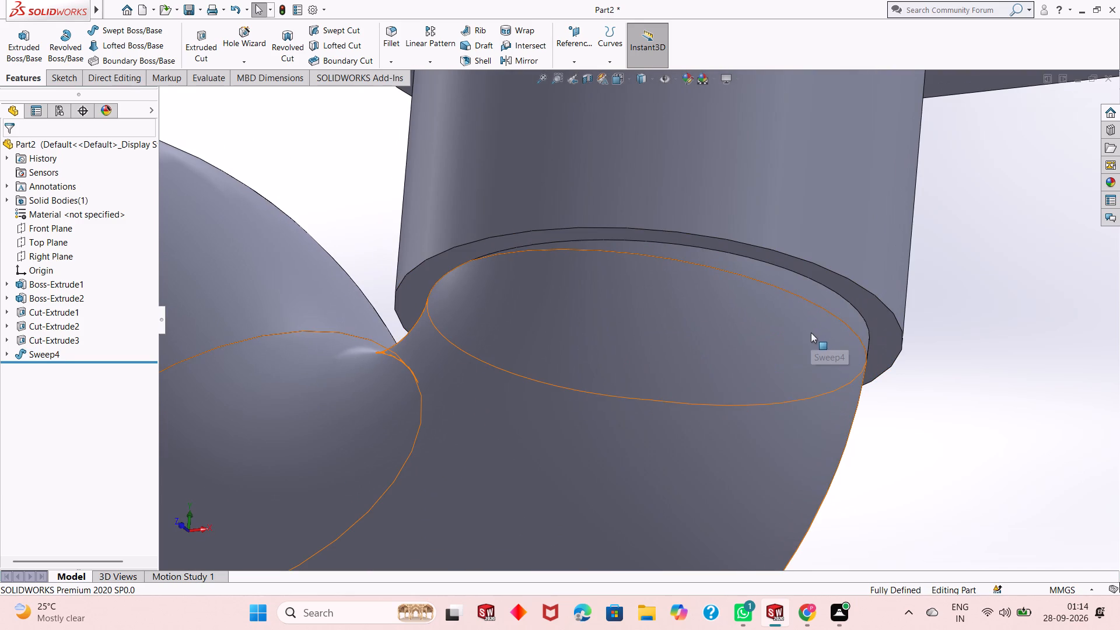
{"action": "scroll", "coordinate": [635, 344], "scroll_direction": "up", "scroll_amount": 2}
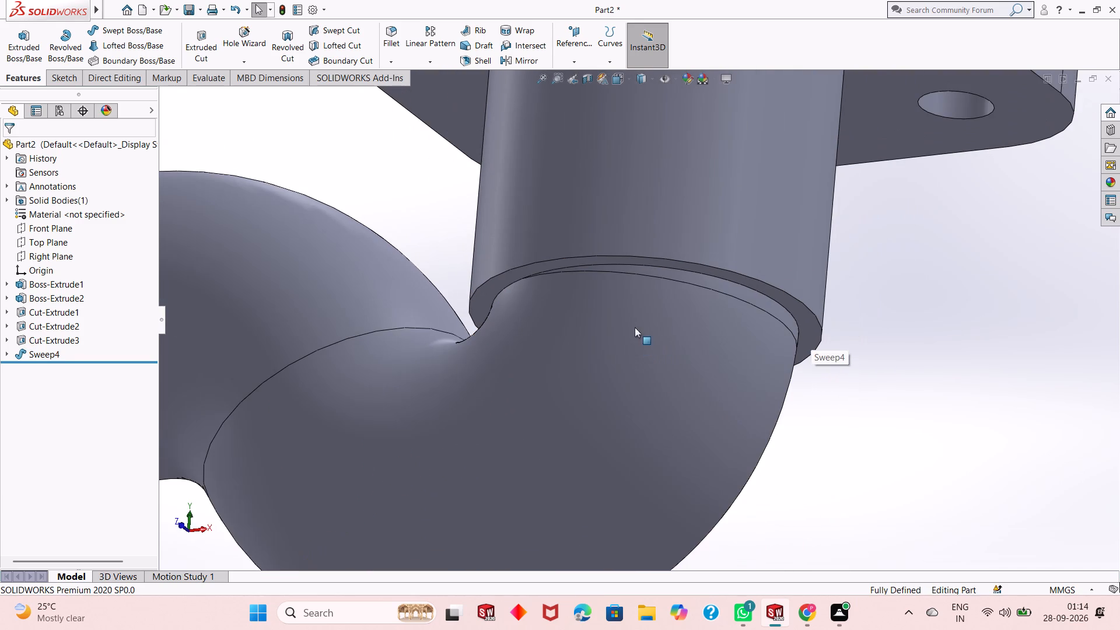
{"action": "middle_click_drag", "start_coordinate": [625, 308], "coordinate": [638, 349]}
{"action": "scroll", "coordinate": [639, 349], "scroll_direction": "up", "scroll_amount": 3}
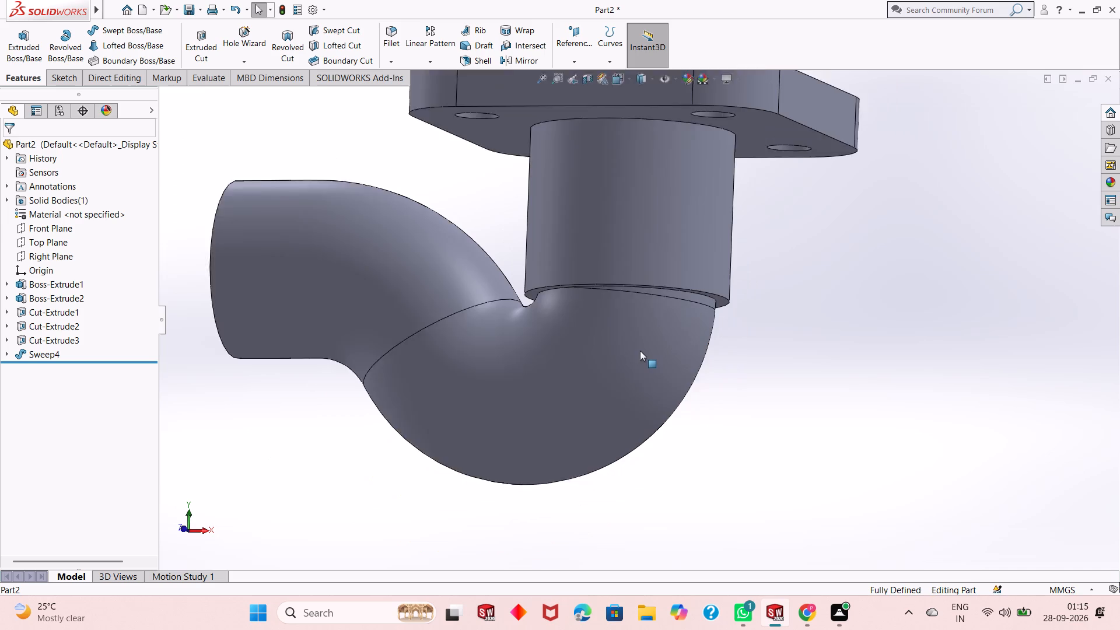
{"action": "scroll", "coordinate": [640, 351], "scroll_direction": "up", "scroll_amount": 1}
{"action": "scroll", "coordinate": [519, 202], "scroll_direction": "down", "scroll_amount": 3}
{"action": "scroll", "coordinate": [537, 220], "scroll_direction": "up", "scroll_amount": 2}
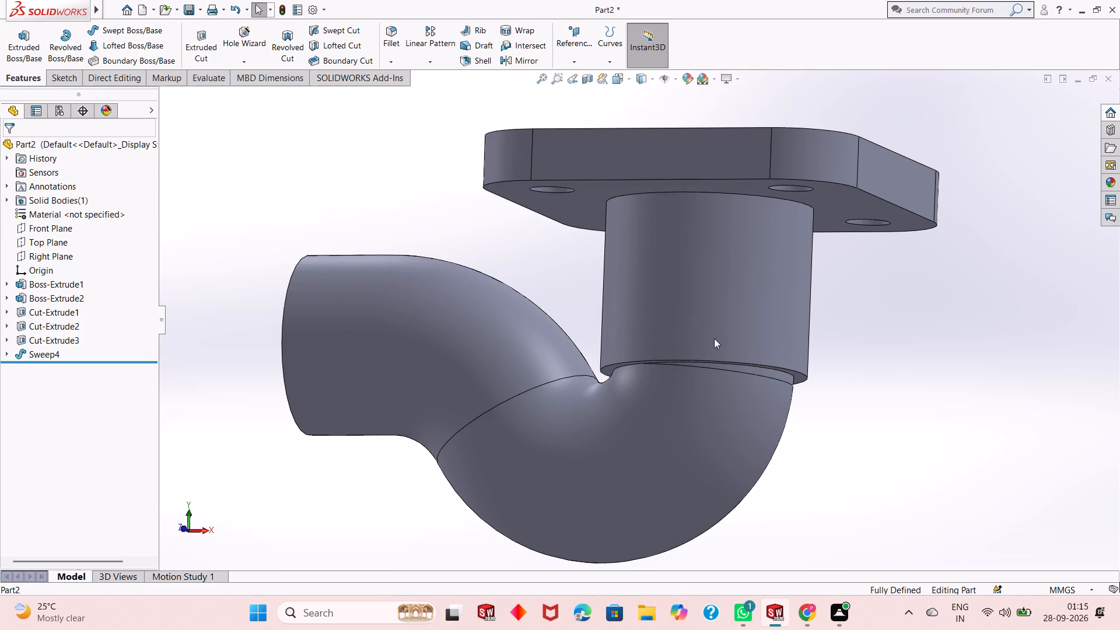
{"action": "middle_click_drag", "start_coordinate": [821, 433], "coordinate": [838, 366]}
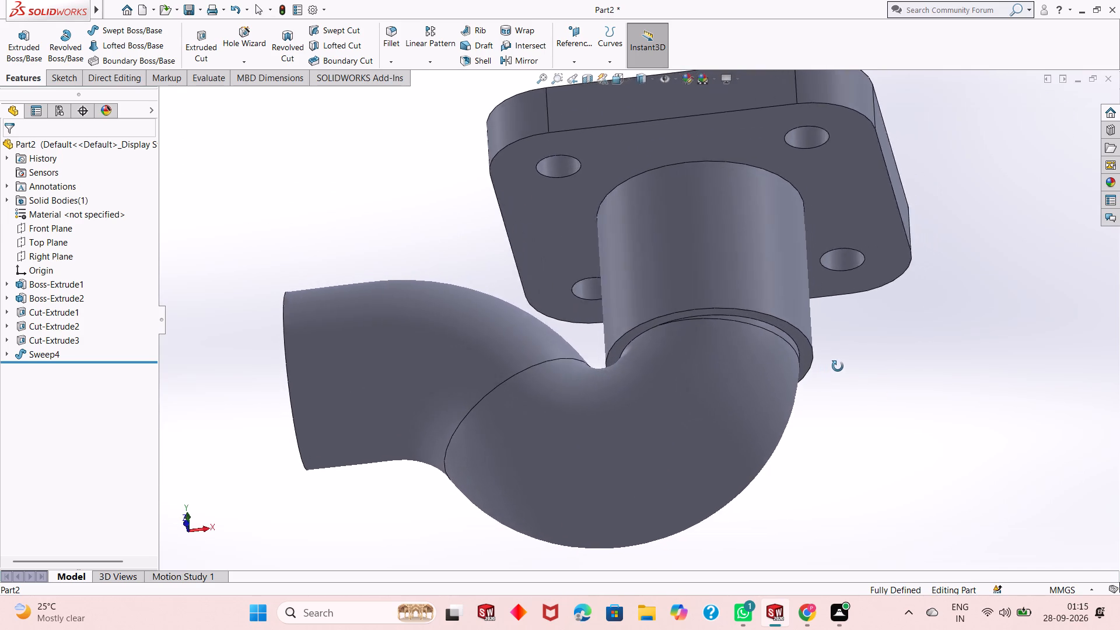
{"action": "middle_click_drag", "start_coordinate": [838, 366], "coordinate": [831, 463]}
{"action": "scroll", "coordinate": [761, 432], "scroll_direction": "up", "scroll_amount": 1}
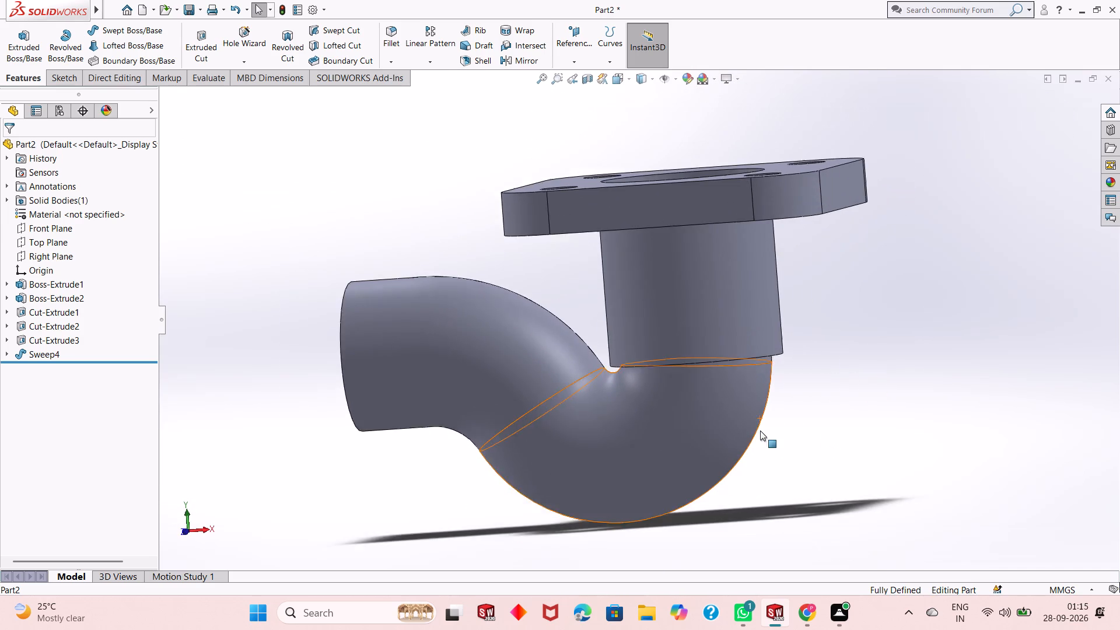
{"action": "scroll", "coordinate": [760, 430], "scroll_direction": "up", "scroll_amount": 2}
{"action": "middle_click_drag", "start_coordinate": [661, 355], "coordinate": [681, 345]}
{"action": "scroll", "coordinate": [681, 342], "scroll_direction": "down", "scroll_amount": 2}
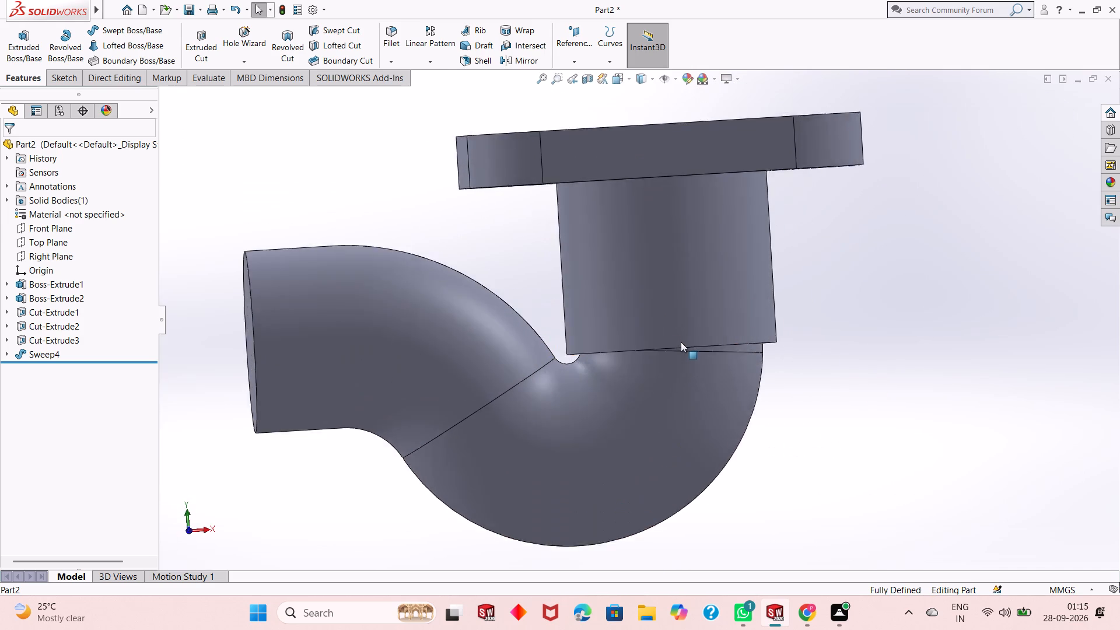
{"action": "scroll", "coordinate": [681, 342], "scroll_direction": "down", "scroll_amount": 5}
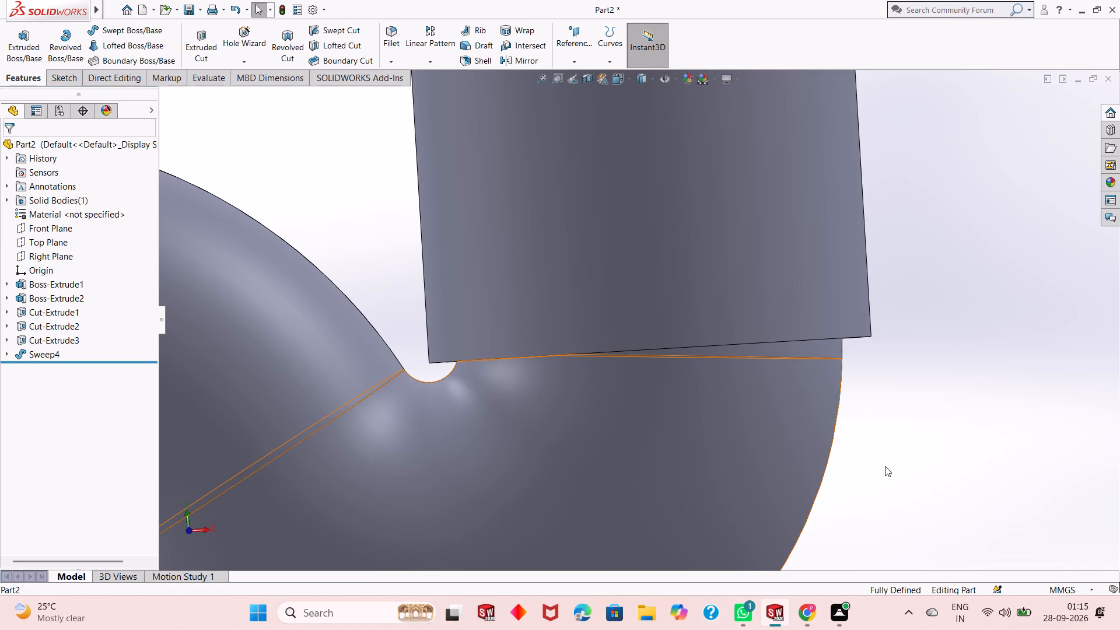
{"action": "scroll", "coordinate": [876, 464], "scroll_direction": "down", "scroll_amount": 1}
{"action": "middle_click_drag", "start_coordinate": [876, 464], "coordinate": [868, 392]}
{"action": "scroll", "coordinate": [806, 344], "scroll_direction": "down", "scroll_amount": 4}
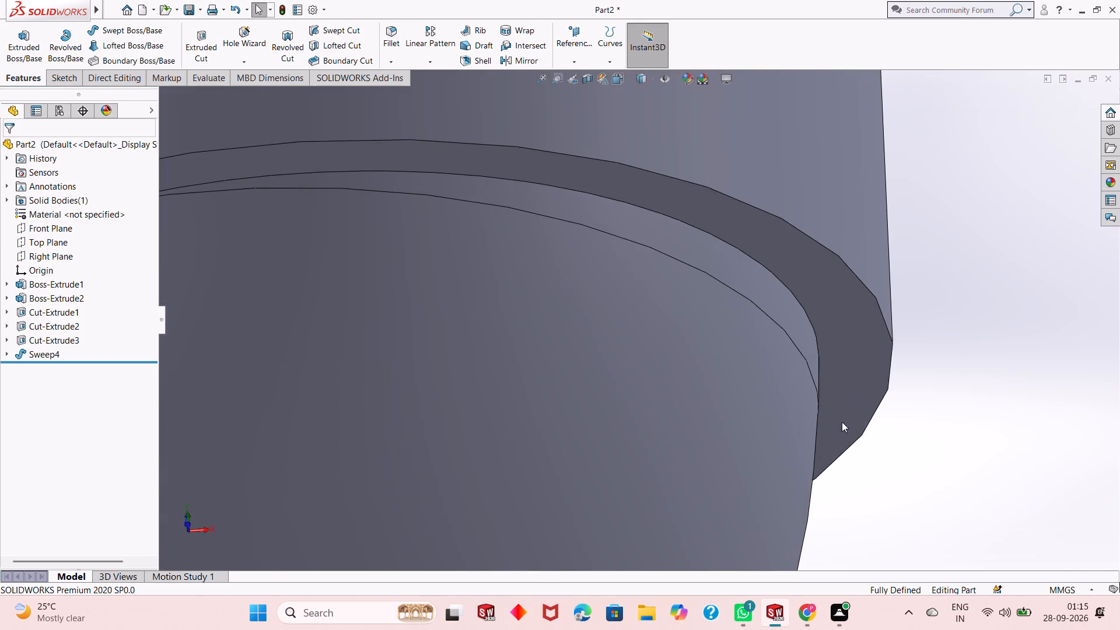
Examine the overall shape of the curved pipe, its open-side end face and the flanged cylinder from several angles.
{"action": "scroll", "coordinate": [861, 445], "scroll_direction": "up", "scroll_amount": 11}
{"action": "middle_click_drag", "start_coordinate": [628, 397], "coordinate": [677, 323]}
{"action": "middle_click", "coordinate": [677, 323]}
{"action": "middle_click_drag", "start_coordinate": [677, 323], "coordinate": [632, 366]}
{"action": "scroll", "coordinate": [638, 367], "scroll_direction": "up", "scroll_amount": 2}
{"action": "middle_click_drag", "start_coordinate": [754, 303], "coordinate": [713, 436]}
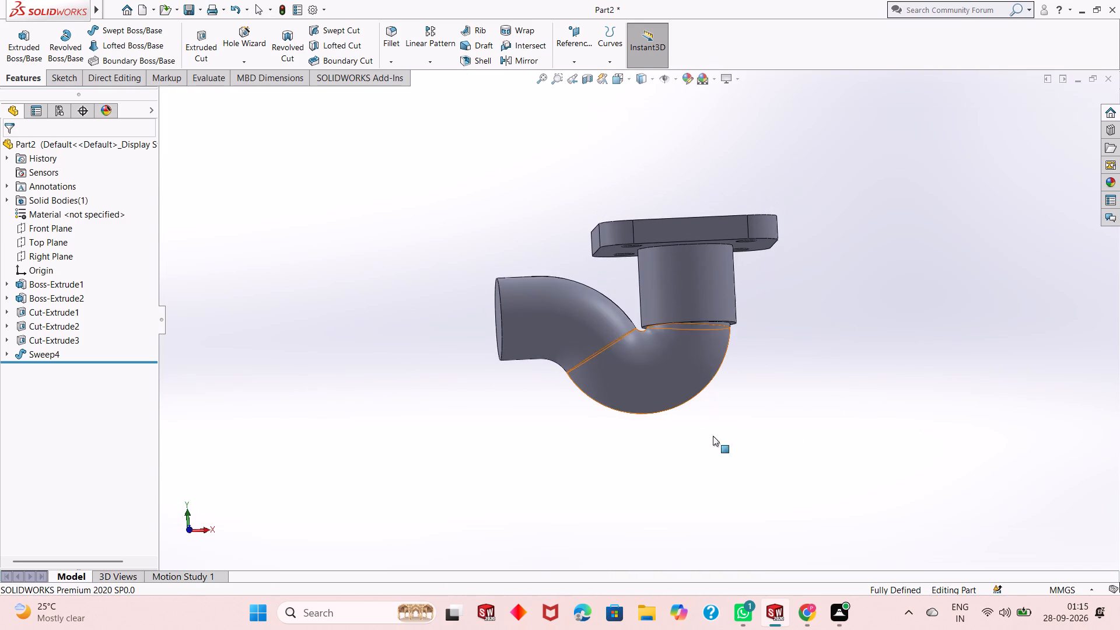
{"action": "middle_click_drag", "start_coordinate": [722, 307], "coordinate": [718, 339]}
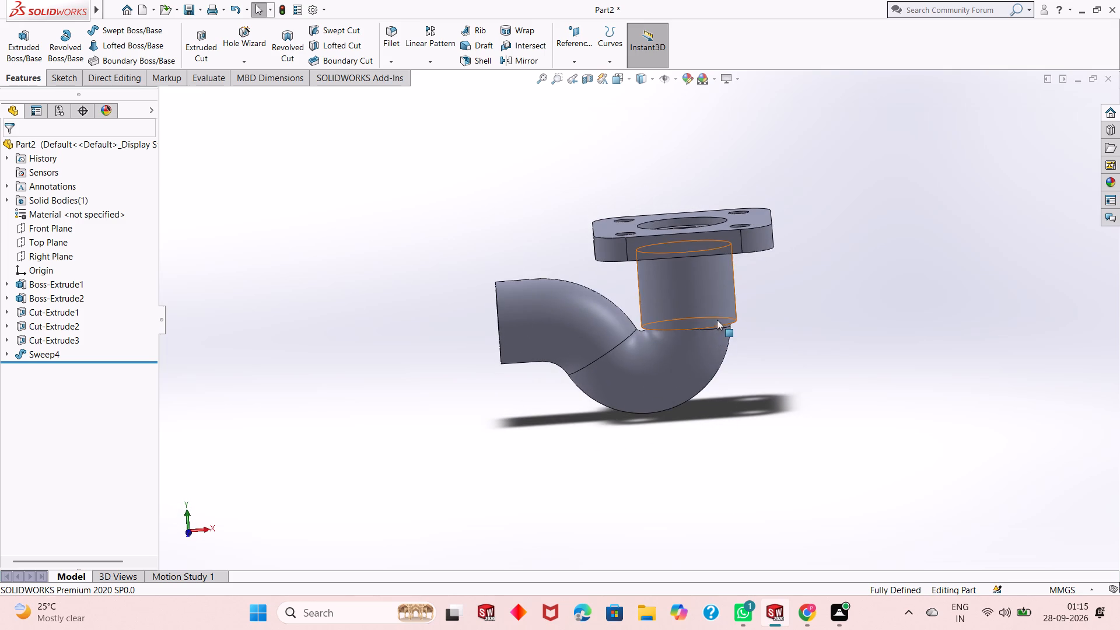
{"action": "scroll", "coordinate": [721, 344], "scroll_direction": "up", "scroll_amount": 1}
{"action": "scroll", "coordinate": [687, 341], "scroll_direction": "down", "scroll_amount": 2}
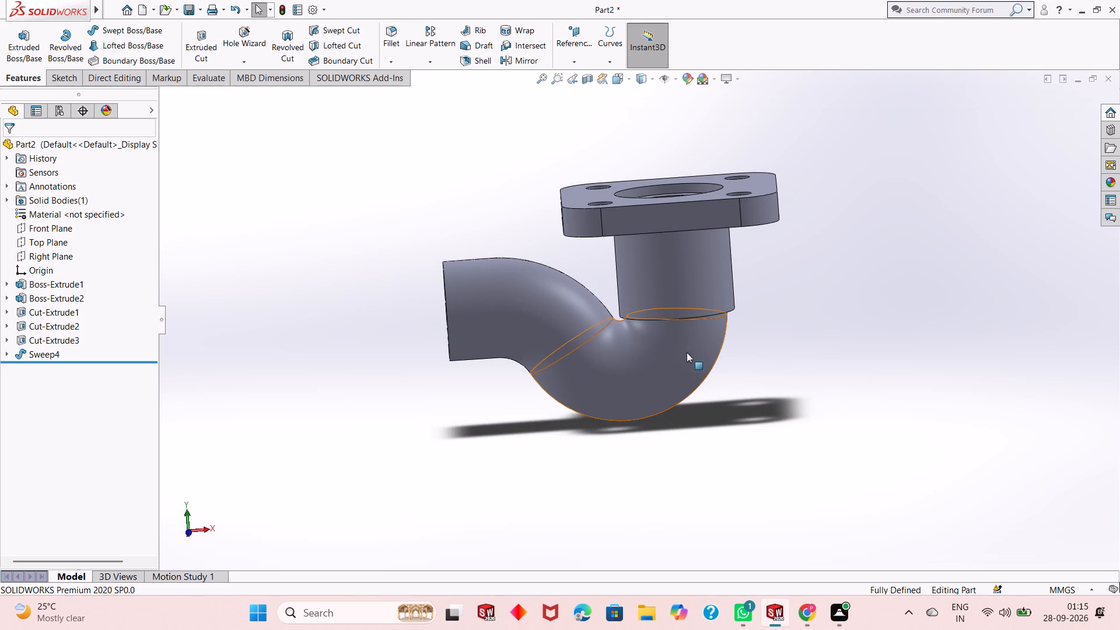
{"action": "middle_click_drag", "start_coordinate": [603, 366], "coordinate": [604, 359]}
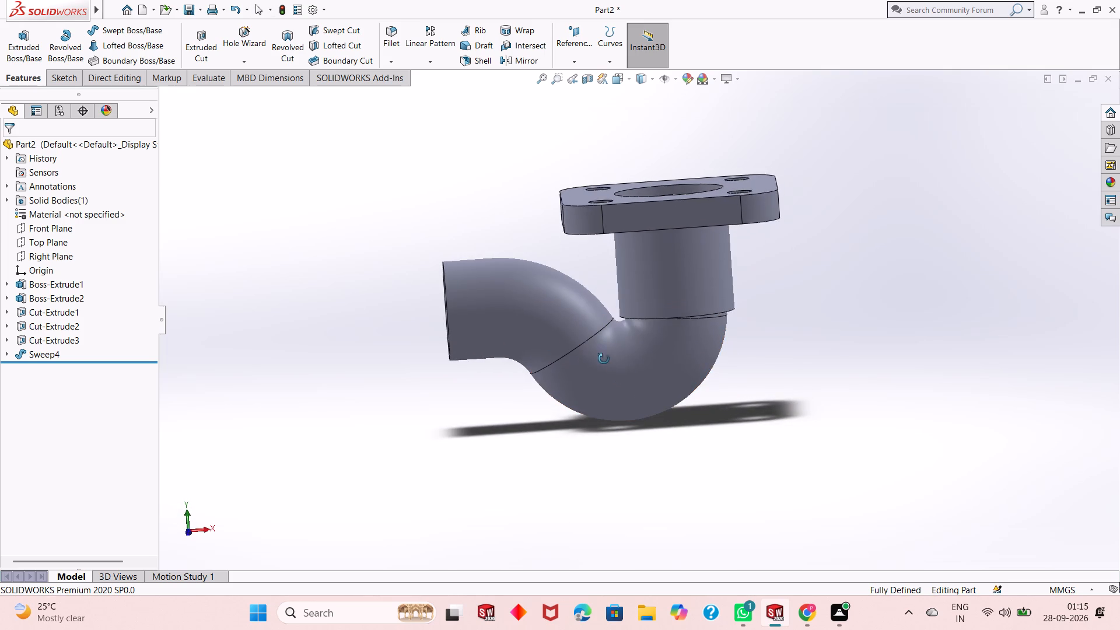
{"action": "middle_click_drag", "start_coordinate": [604, 359], "coordinate": [666, 349]}
{"action": "scroll", "coordinate": [671, 353], "scroll_direction": "down", "scroll_amount": 3}
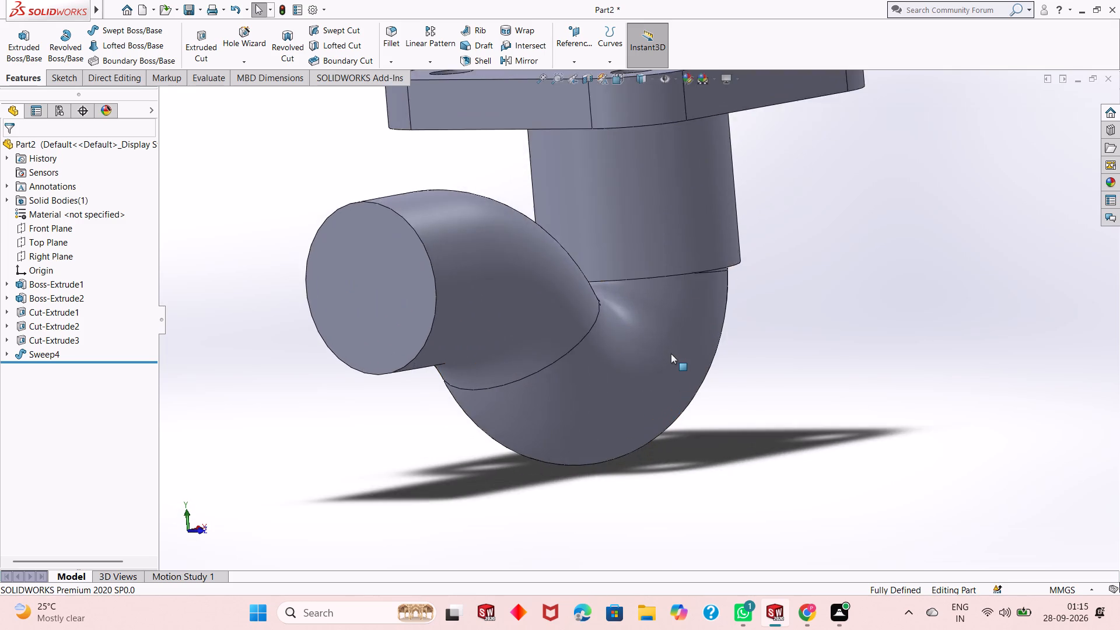
{"action": "scroll", "coordinate": [671, 353], "scroll_direction": "up", "scroll_amount": 3}
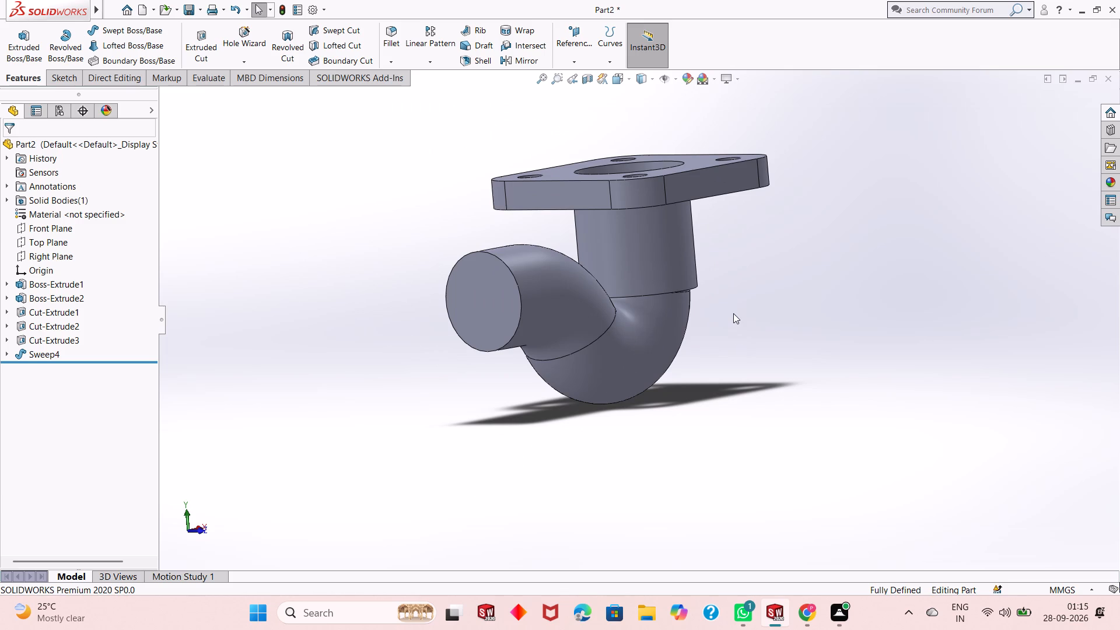
{"action": "scroll", "coordinate": [733, 313], "scroll_direction": "down", "scroll_amount": 1}
{"action": "scroll", "coordinate": [733, 313], "scroll_direction": "up", "scroll_amount": 1}
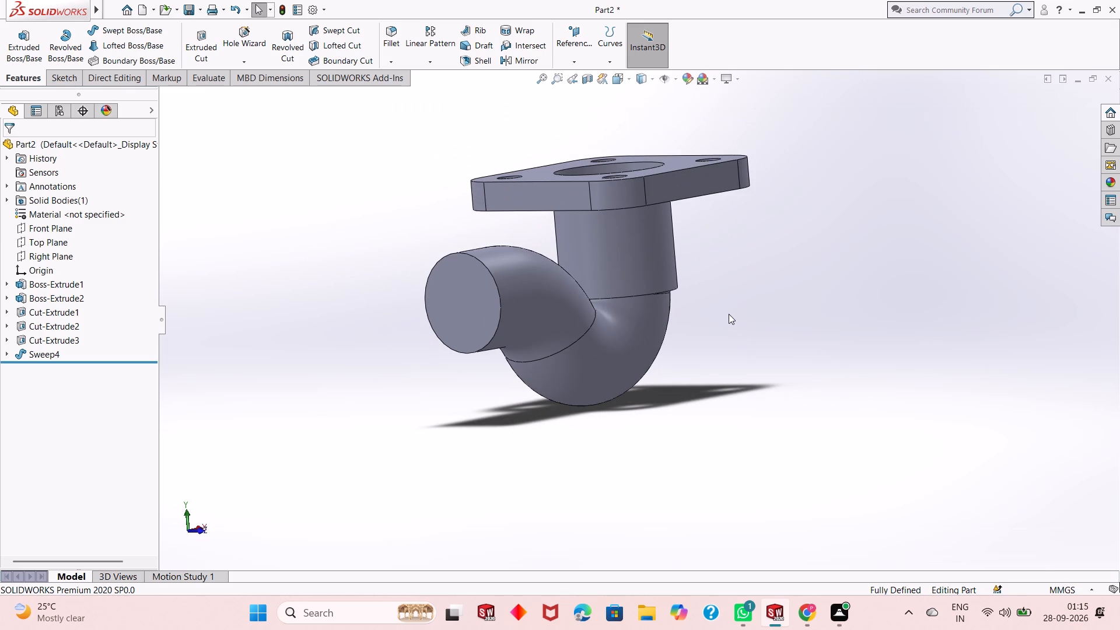
{"action": "scroll", "coordinate": [519, 218], "scroll_direction": "down", "scroll_amount": 2}
{"action": "middle_click_drag", "start_coordinate": [839, 405], "coordinate": [826, 407]}
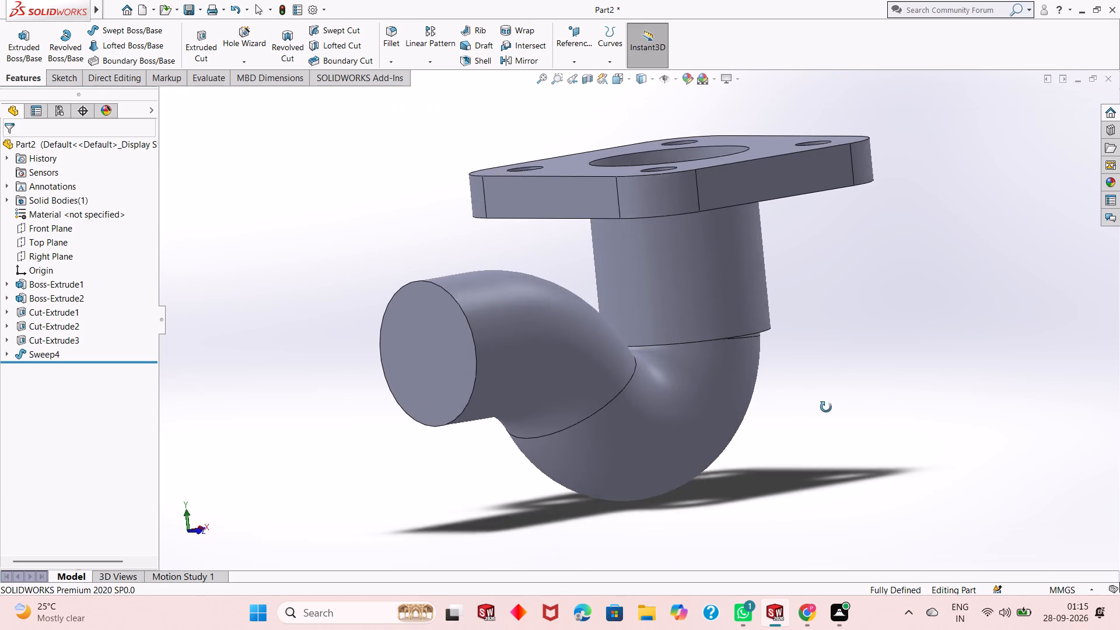
{"action": "middle_click_drag", "start_coordinate": [826, 407], "coordinate": [800, 423]}
{"action": "scroll", "coordinate": [699, 370], "scroll_direction": "up", "scroll_amount": 1}
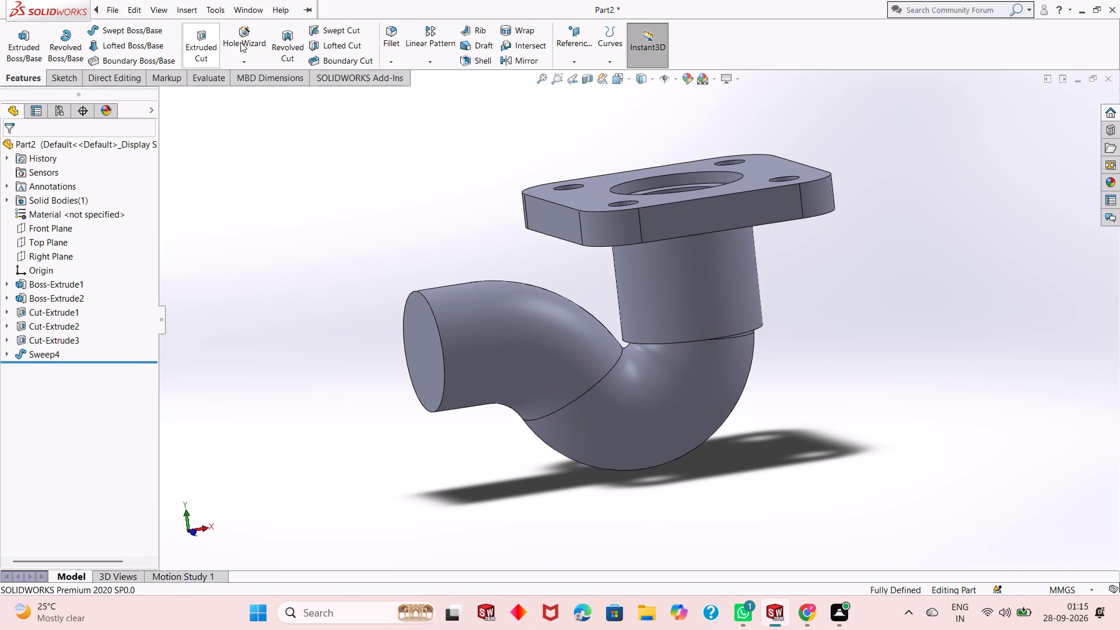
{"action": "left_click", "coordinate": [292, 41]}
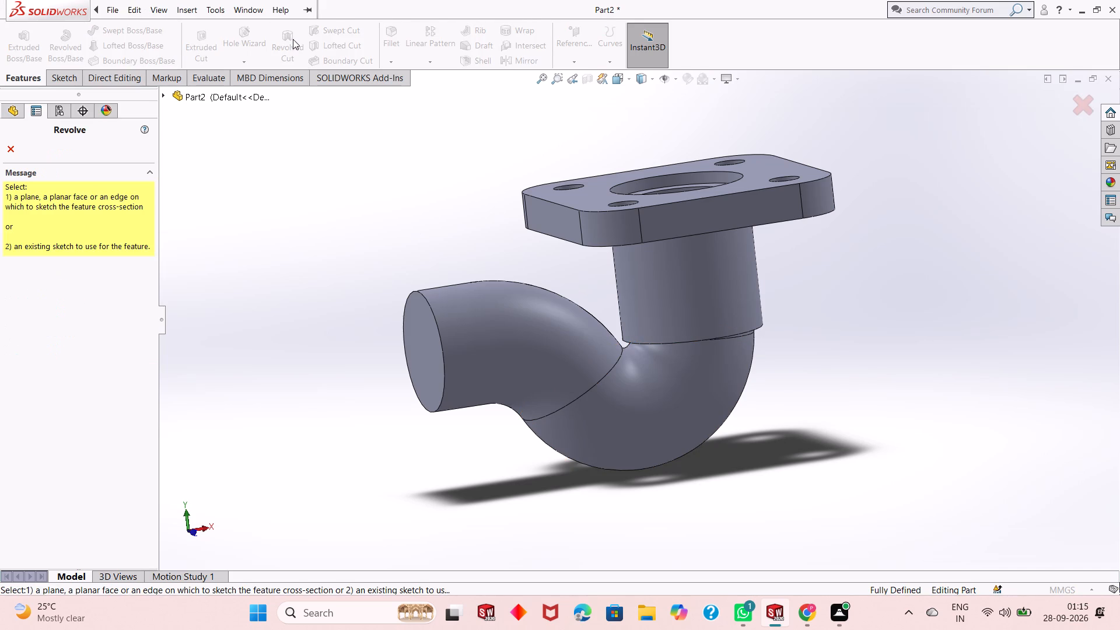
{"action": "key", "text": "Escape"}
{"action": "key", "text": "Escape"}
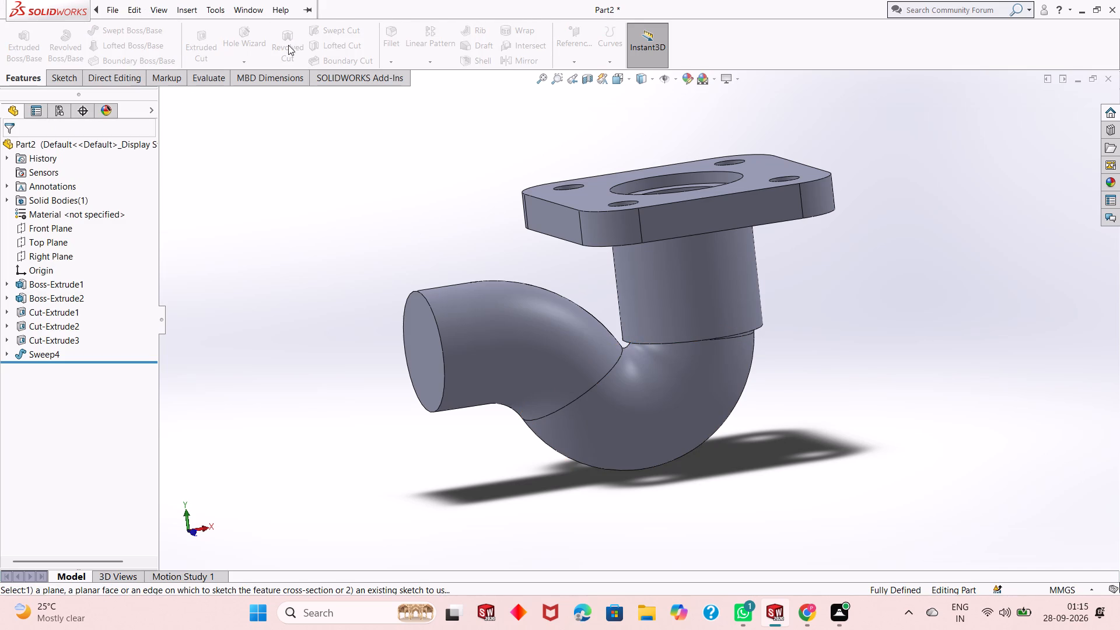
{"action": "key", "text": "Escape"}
Start a Swept Cut with a circular profile and select the existing pipe sweep's sketch, Sketch7, as its path.
{"action": "left_click", "coordinate": [330, 34]}
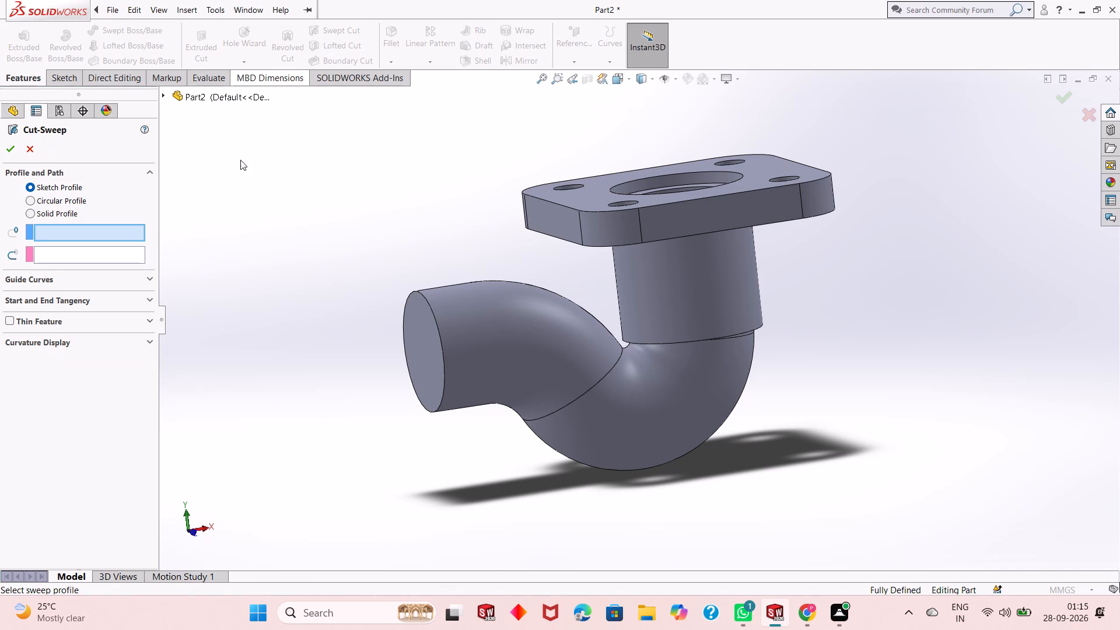
{"action": "left_click", "coordinate": [65, 200]}
{"action": "left_click", "coordinate": [60, 188]}
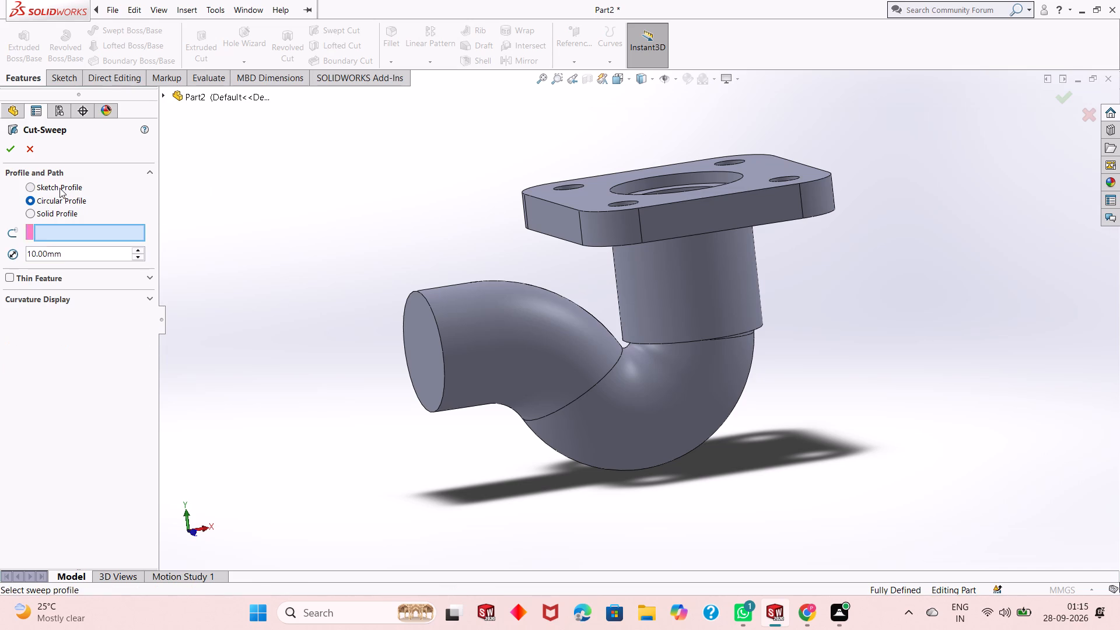
{"action": "left_click", "coordinate": [64, 202]}
{"action": "left_click", "coordinate": [168, 94]}
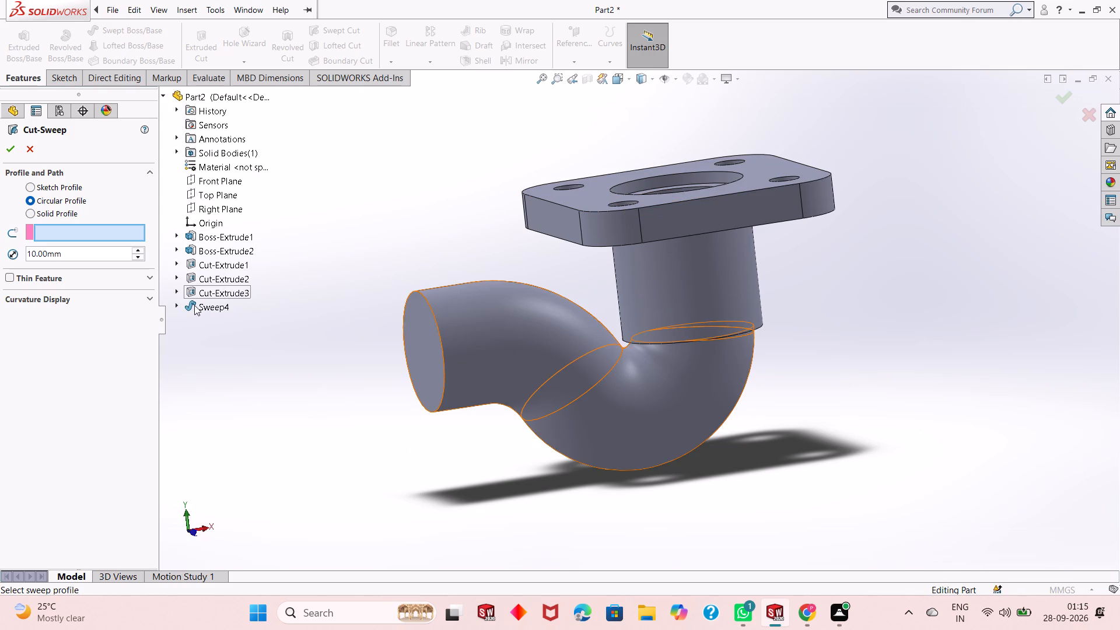
{"action": "left_click", "coordinate": [174, 305]}
{"action": "left_click", "coordinate": [178, 307]}
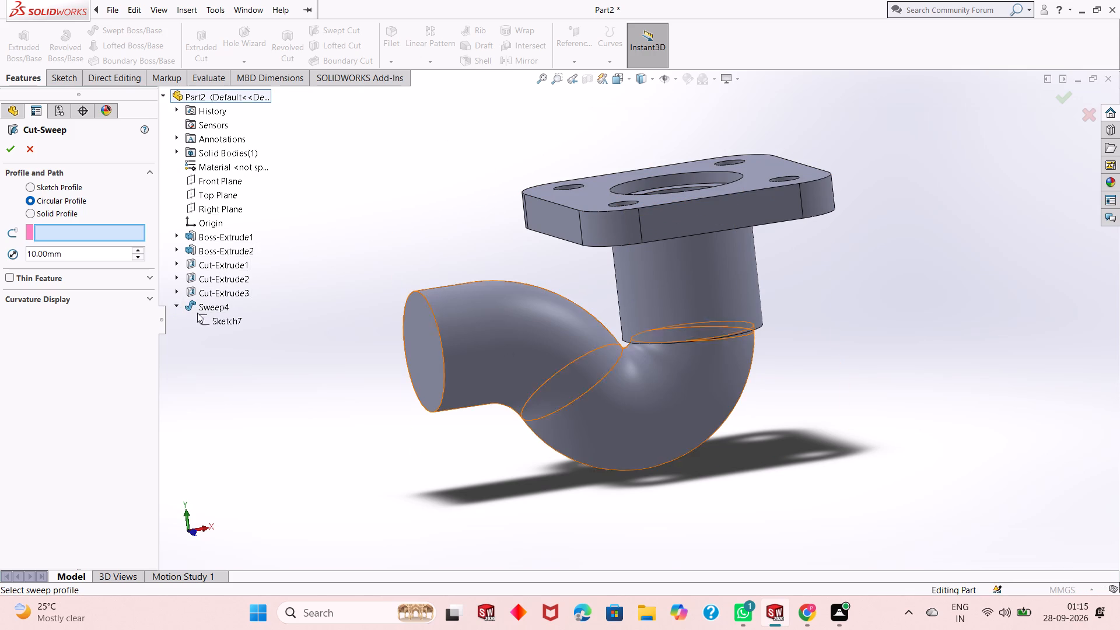
{"action": "left_click", "coordinate": [212, 318]}
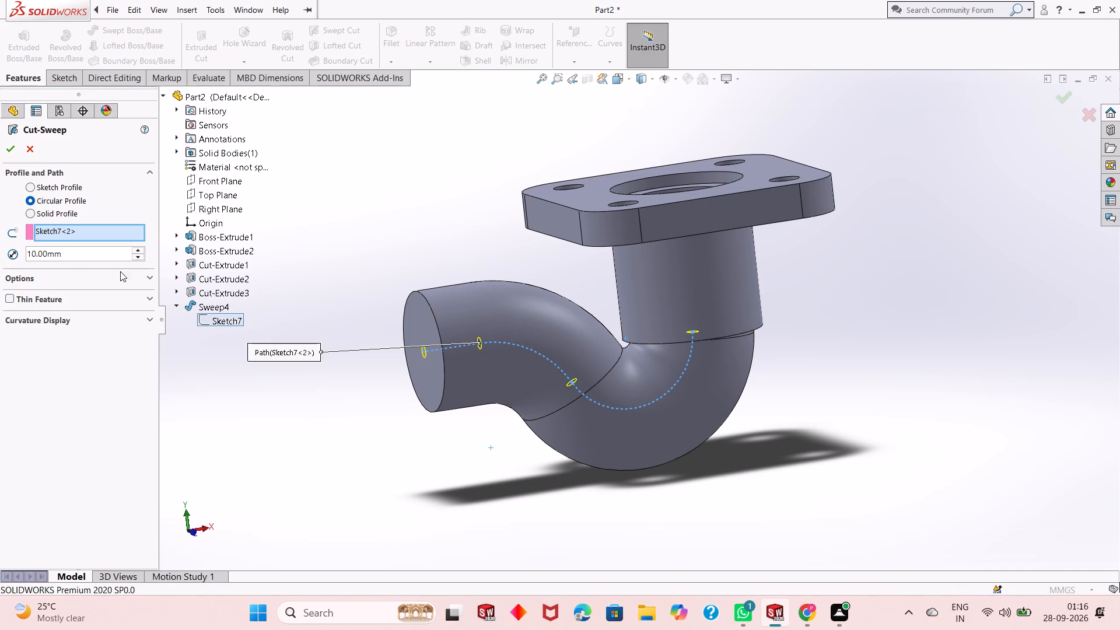
Set the swept cut's circular profile diameter to 64 mm and create the cut with Align with end faces on.
{"action": "double_click", "coordinate": [83, 257]}
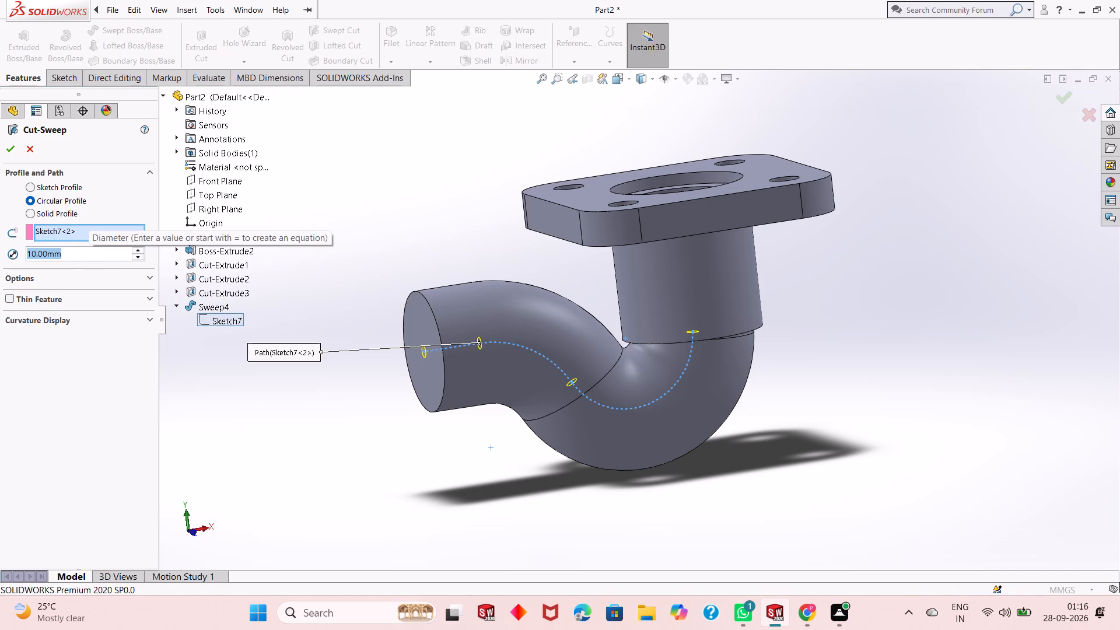
{"action": "type", "text": "64"}
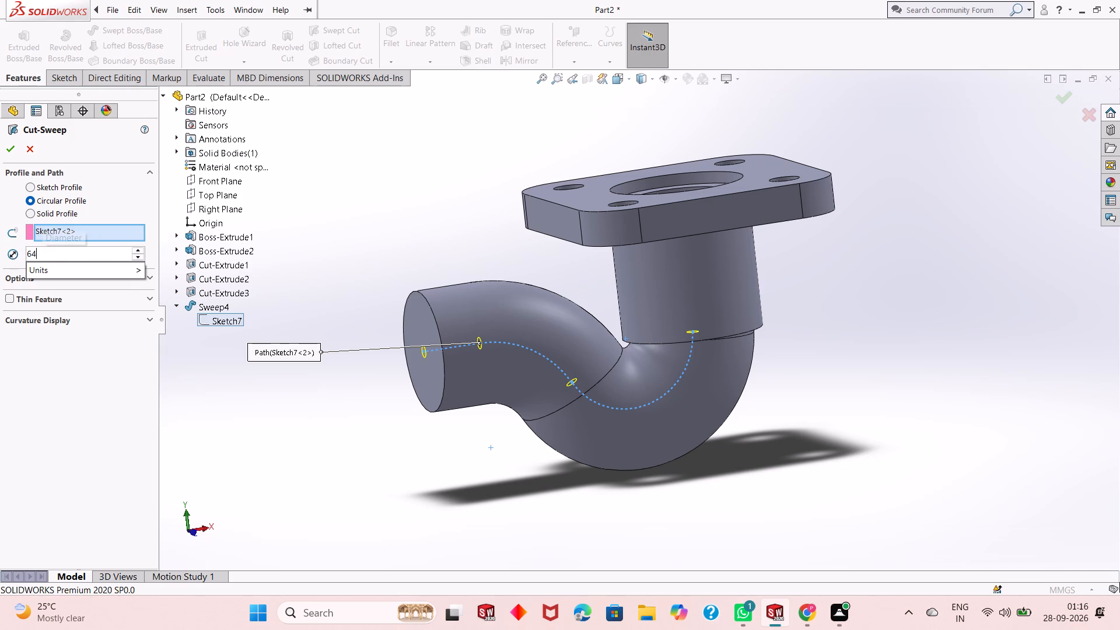
{"action": "key", "text": "Return"}
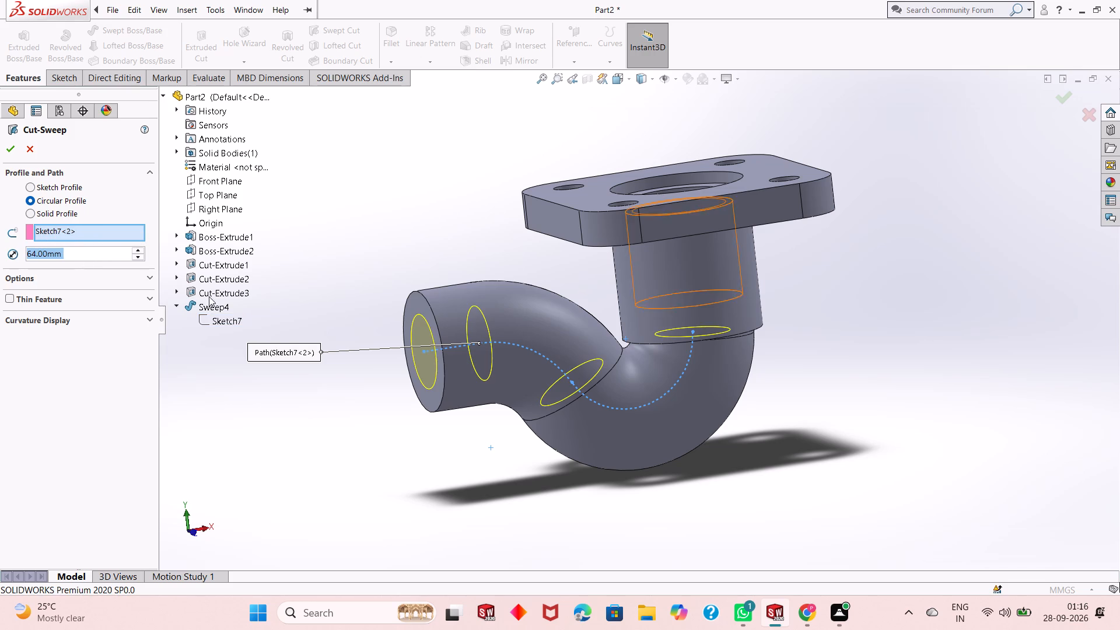
{"action": "left_click", "coordinate": [148, 281]}
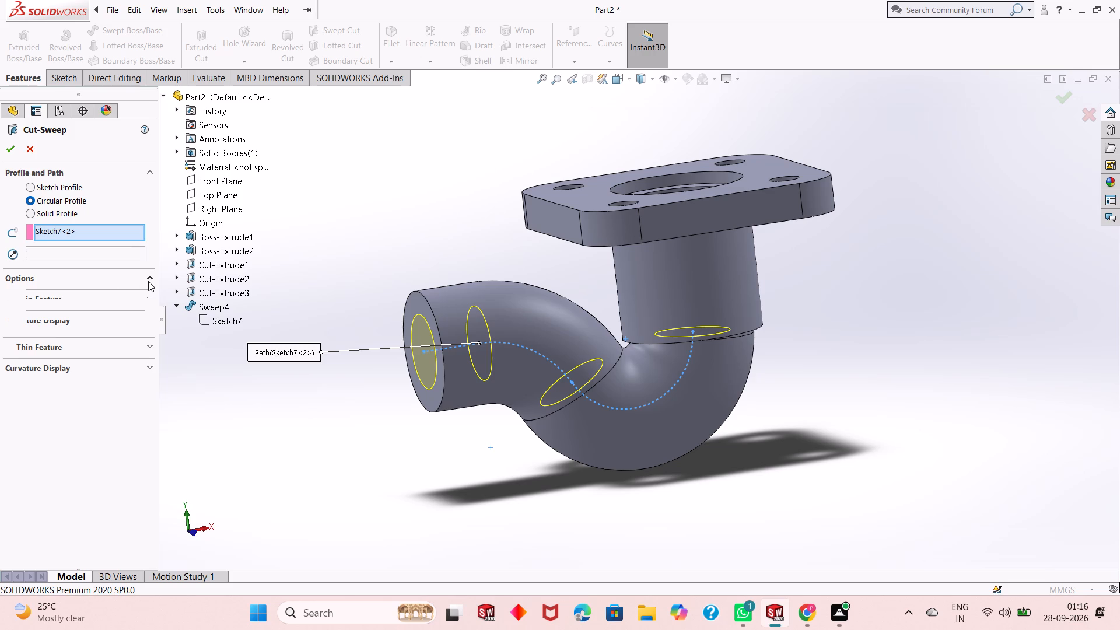
{"action": "left_click", "coordinate": [72, 324]}
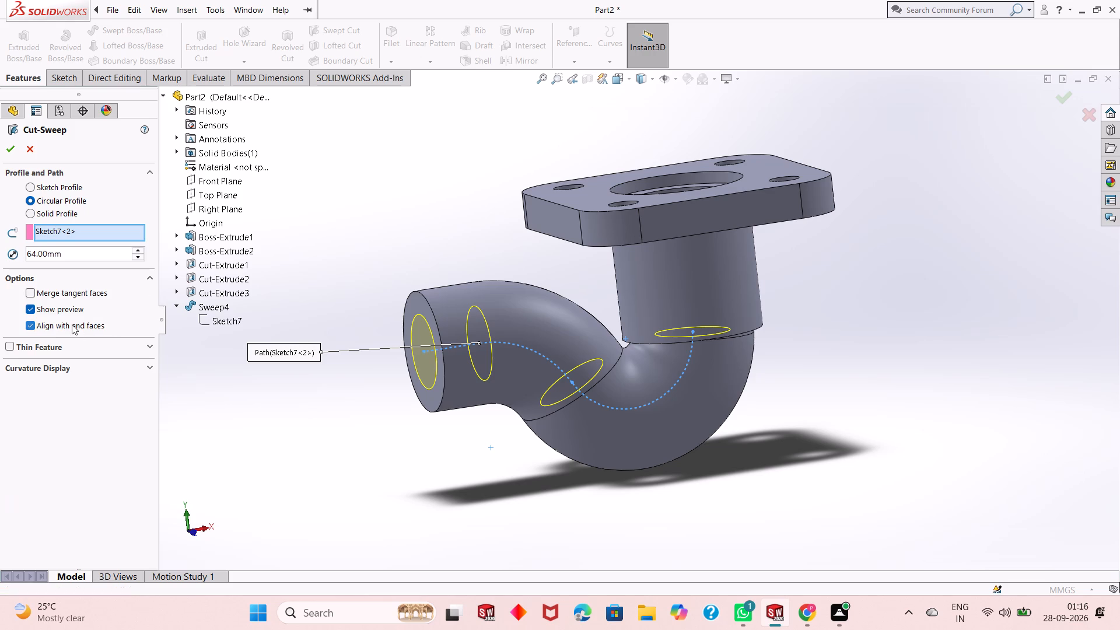
{"action": "left_click", "coordinate": [72, 324]}
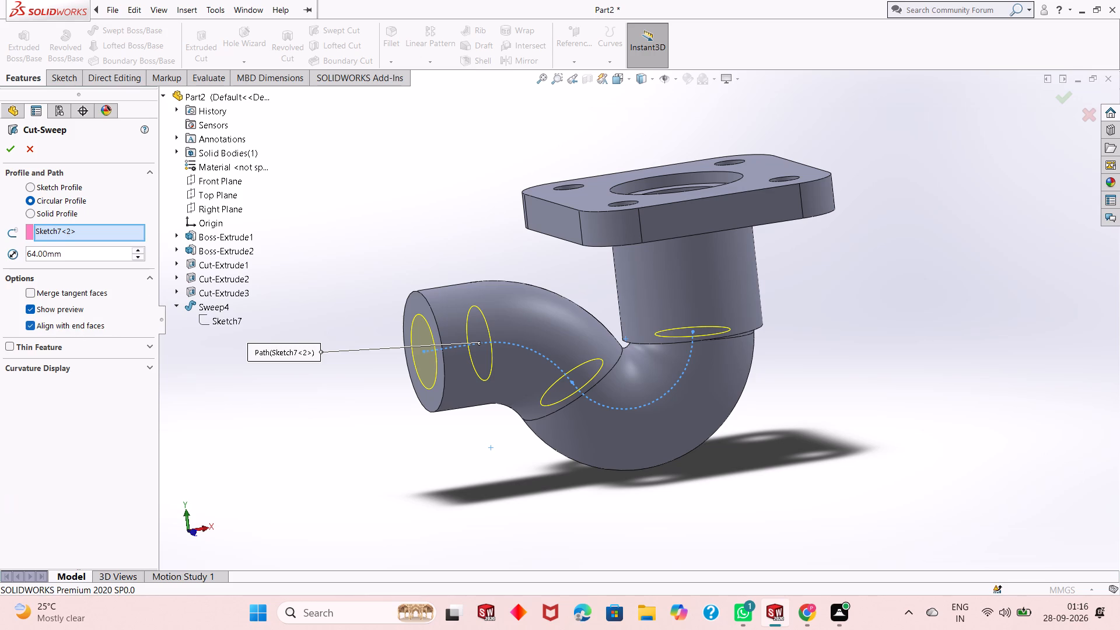
{"action": "left_click", "coordinate": [12, 153]}
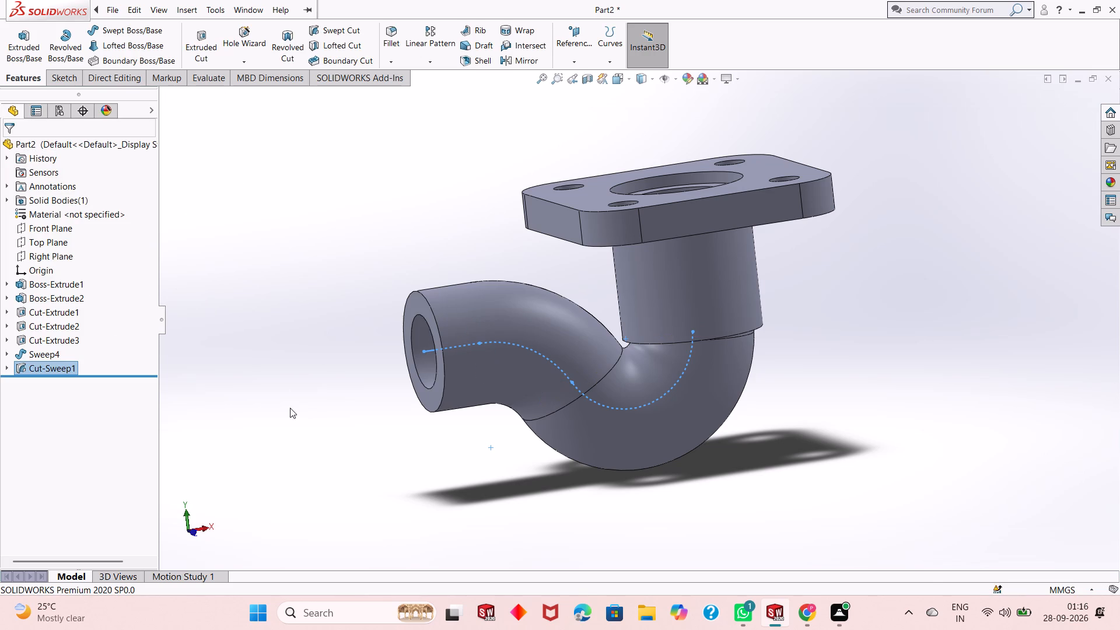
Examine the pipe's bore at its open end and through the flanged cylinder from several angles.
{"action": "middle_click_drag", "start_coordinate": [291, 411], "coordinate": [366, 369]}
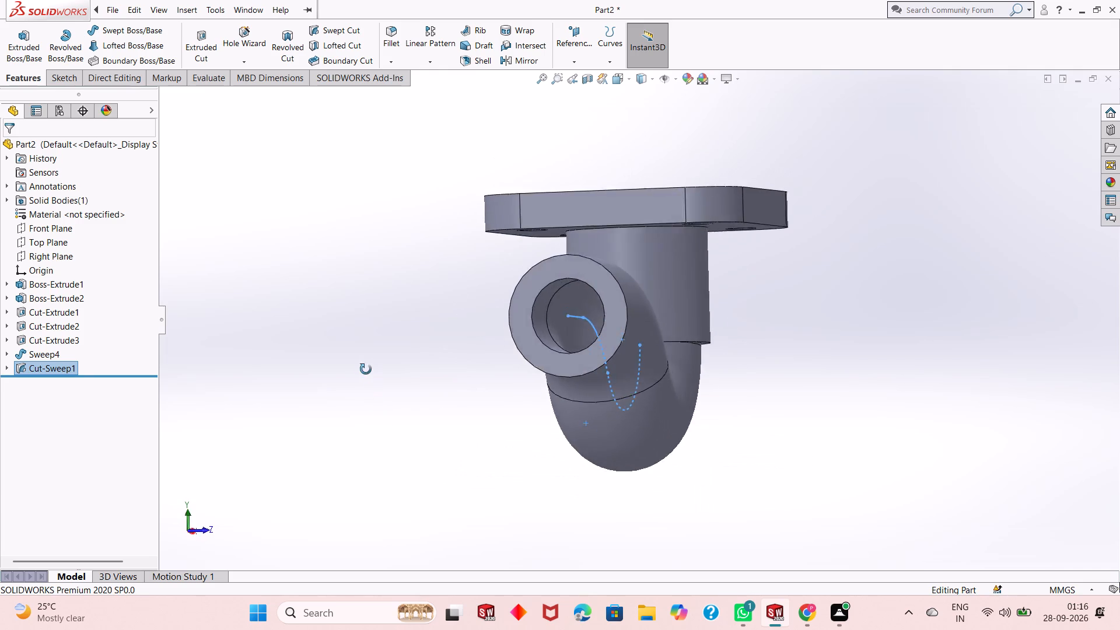
{"action": "middle_click_drag", "start_coordinate": [366, 369], "coordinate": [360, 366]}
{"action": "middle_click_drag", "start_coordinate": [349, 366], "coordinate": [304, 373]}
{"action": "scroll", "coordinate": [323, 361], "scroll_direction": "up", "scroll_amount": 1}
{"action": "middle_click_drag", "start_coordinate": [309, 362], "coordinate": [292, 362]}
{"action": "middle_click_drag", "start_coordinate": [634, 291], "coordinate": [604, 533]}
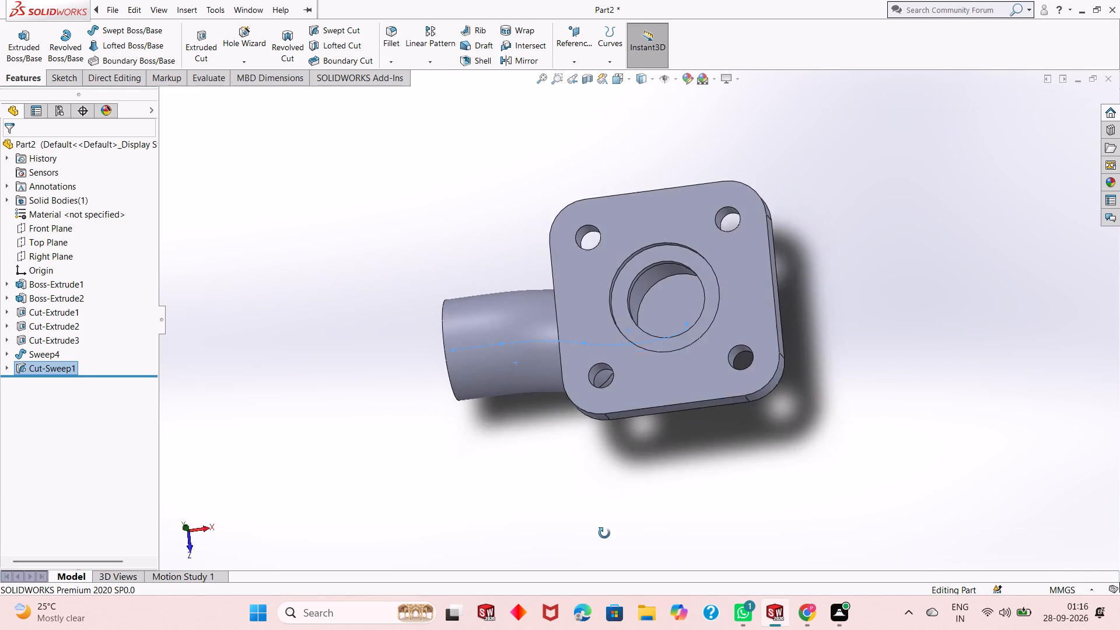
{"action": "middle_click_drag", "start_coordinate": [604, 533], "coordinate": [622, 328]}
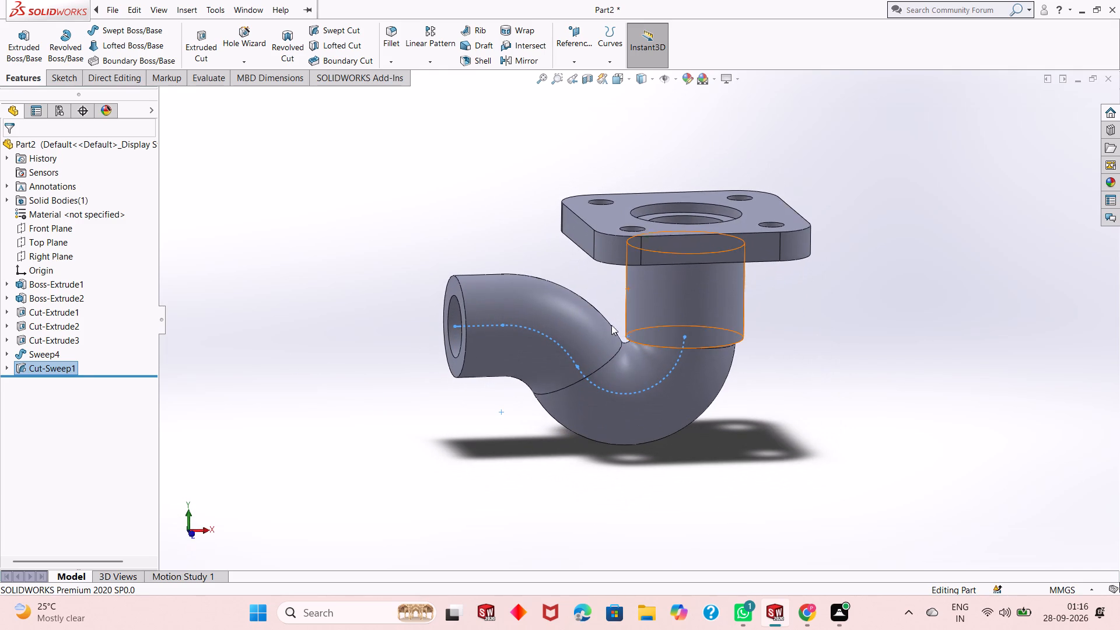
{"action": "key", "text": "Escape"}
{"action": "key", "text": "Escape"}
{"action": "key", "text": "Escape"}
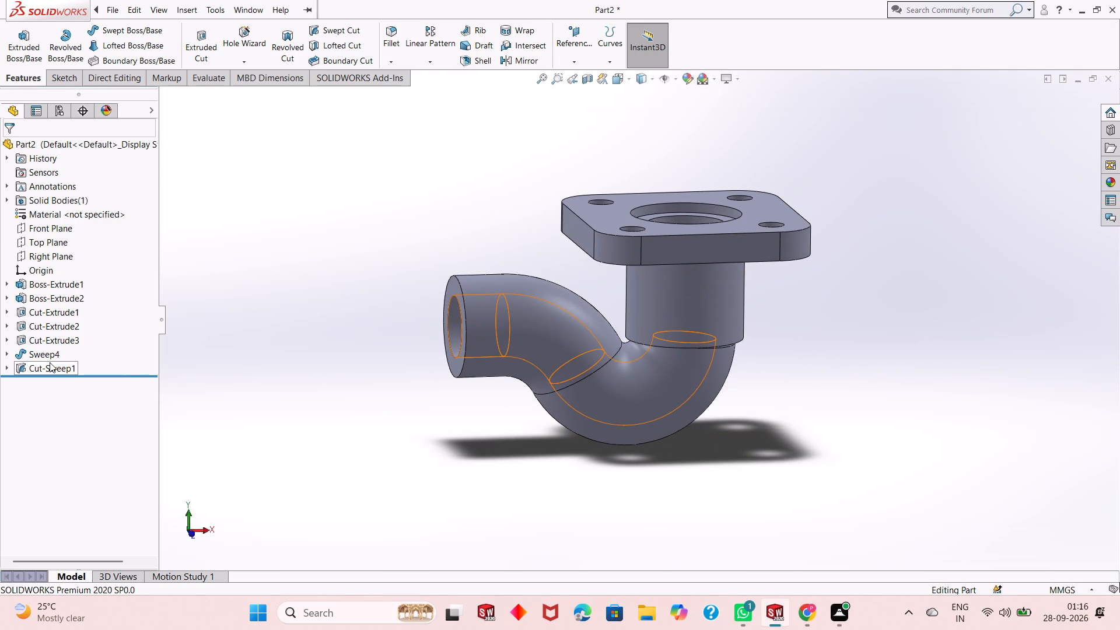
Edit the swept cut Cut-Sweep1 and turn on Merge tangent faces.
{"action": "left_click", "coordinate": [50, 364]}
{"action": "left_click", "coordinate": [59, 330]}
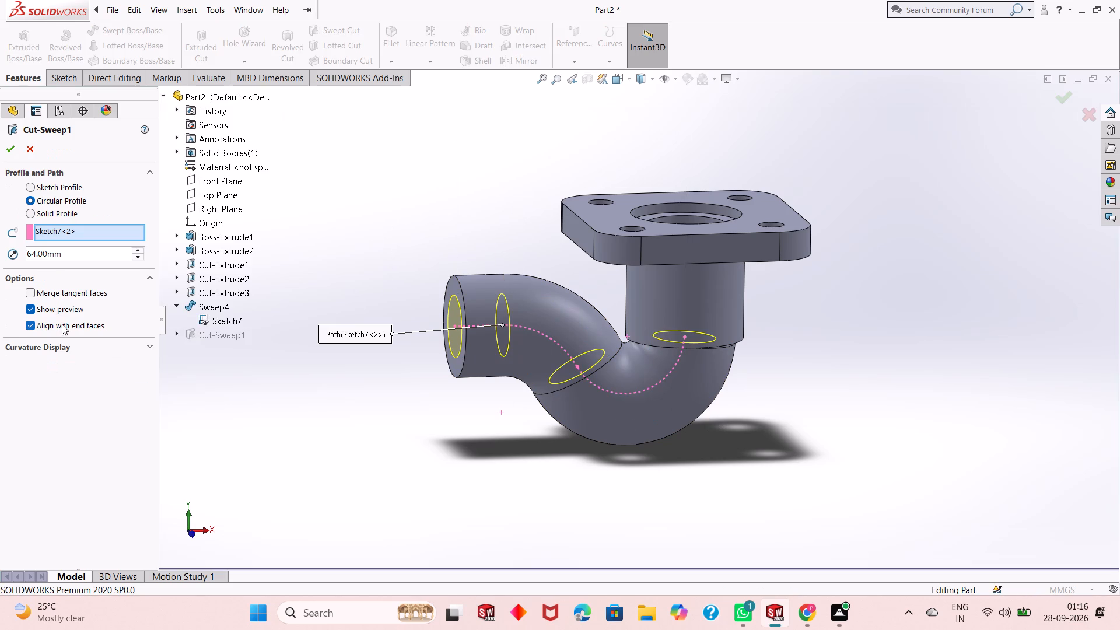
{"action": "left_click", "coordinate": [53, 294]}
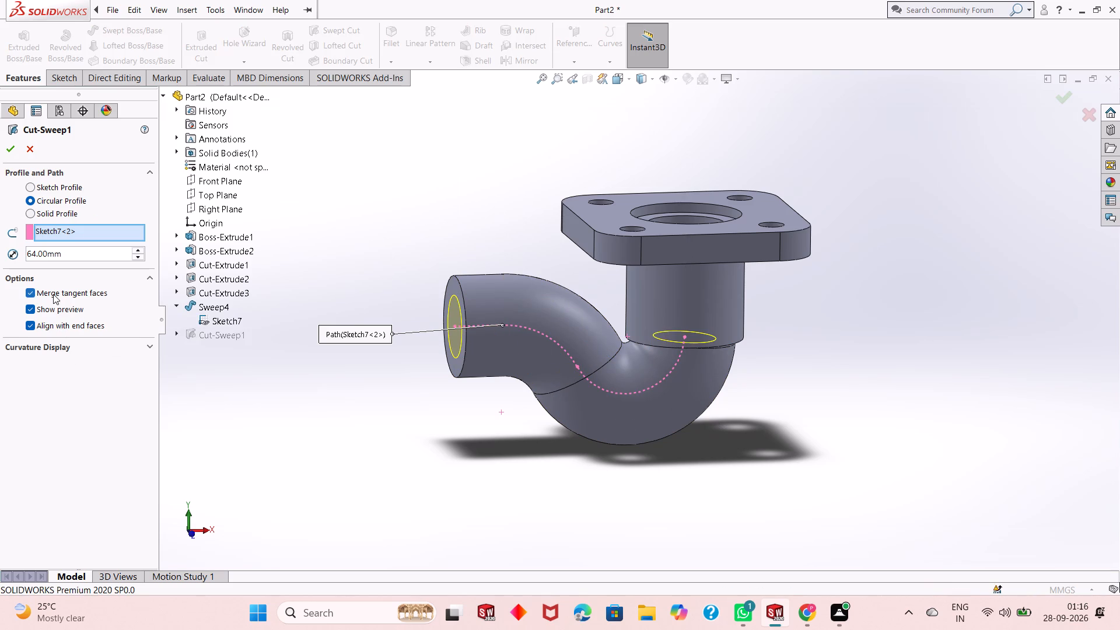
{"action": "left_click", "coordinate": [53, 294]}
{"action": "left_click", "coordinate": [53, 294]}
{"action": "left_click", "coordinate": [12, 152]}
Examine the hollowed pipe's open end, the flange bore and the junction at the cylinder's base.
{"action": "middle_click_drag", "start_coordinate": [376, 447], "coordinate": [467, 443]}
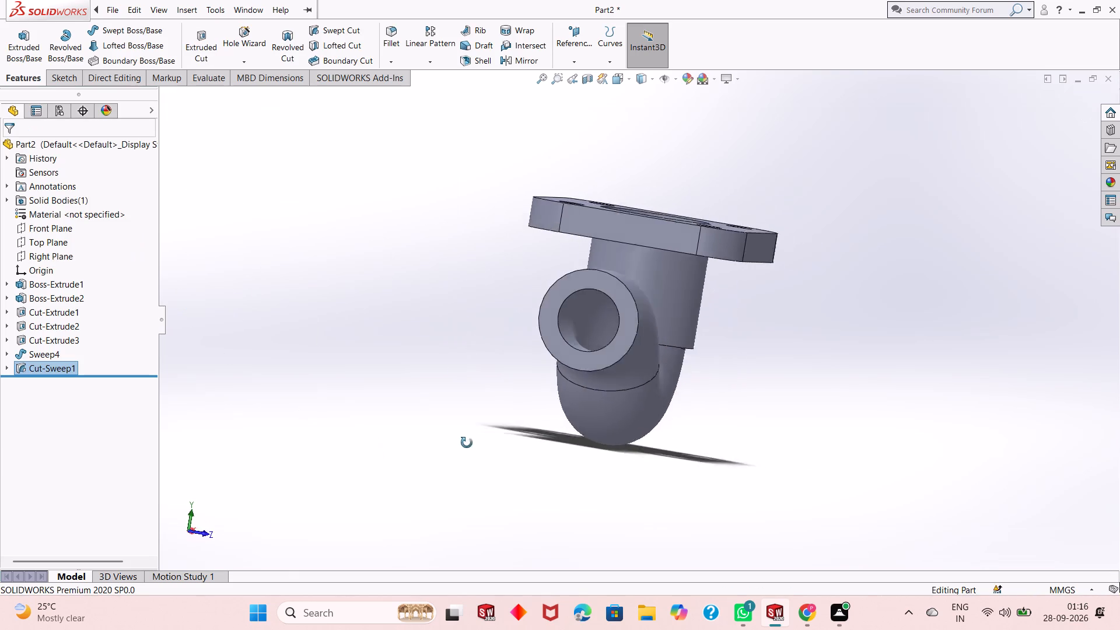
{"action": "middle_click_drag", "start_coordinate": [467, 443], "coordinate": [459, 490]}
{"action": "middle_click_drag", "start_coordinate": [449, 416], "coordinate": [354, 447]}
{"action": "middle_click_drag", "start_coordinate": [725, 286], "coordinate": [724, 419]}
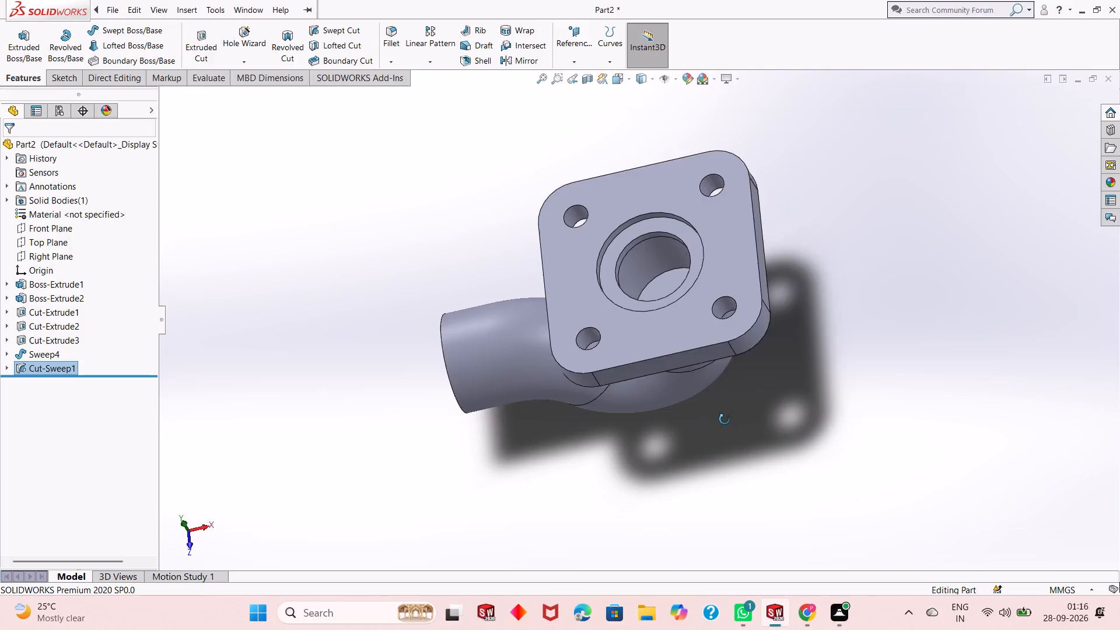
{"action": "middle_click_drag", "start_coordinate": [724, 419], "coordinate": [748, 202]}
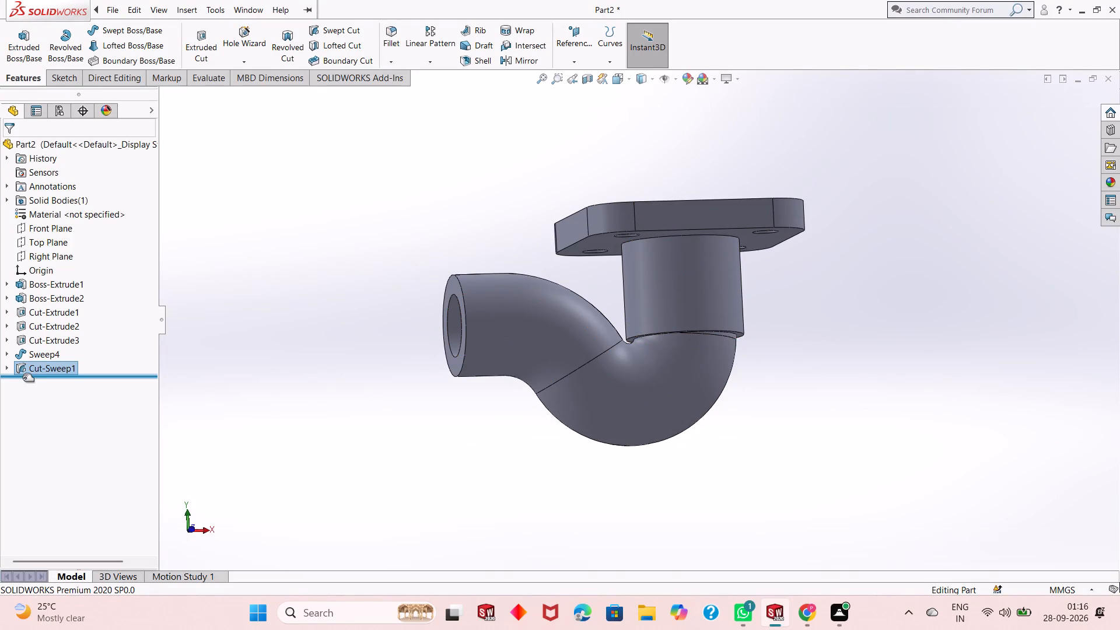
{"action": "key", "text": "Escape"}
{"action": "key", "text": "Escape"}
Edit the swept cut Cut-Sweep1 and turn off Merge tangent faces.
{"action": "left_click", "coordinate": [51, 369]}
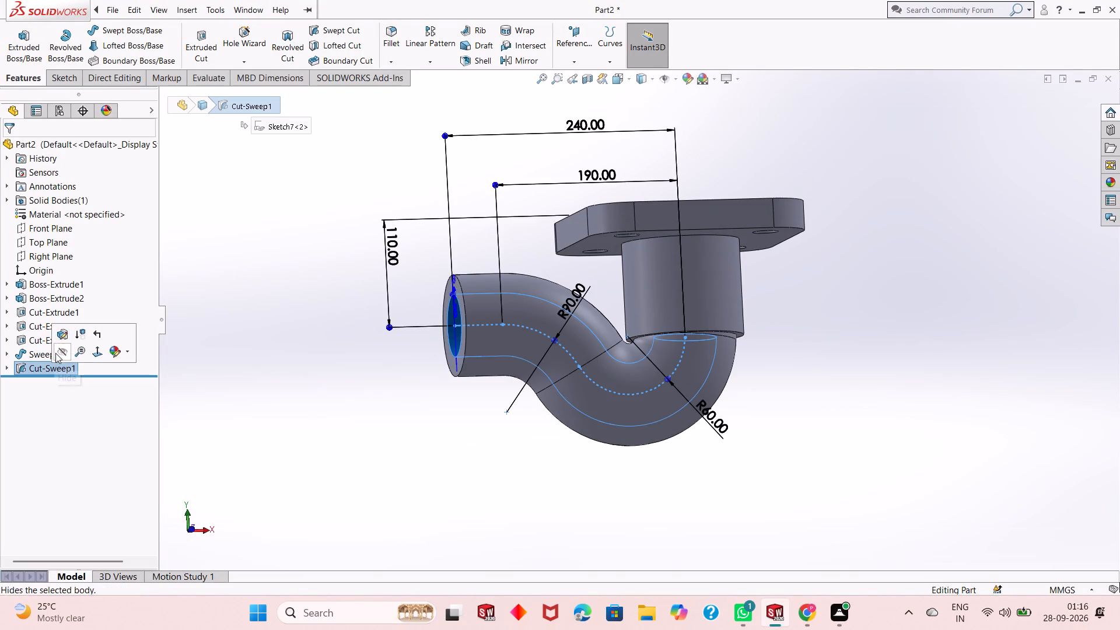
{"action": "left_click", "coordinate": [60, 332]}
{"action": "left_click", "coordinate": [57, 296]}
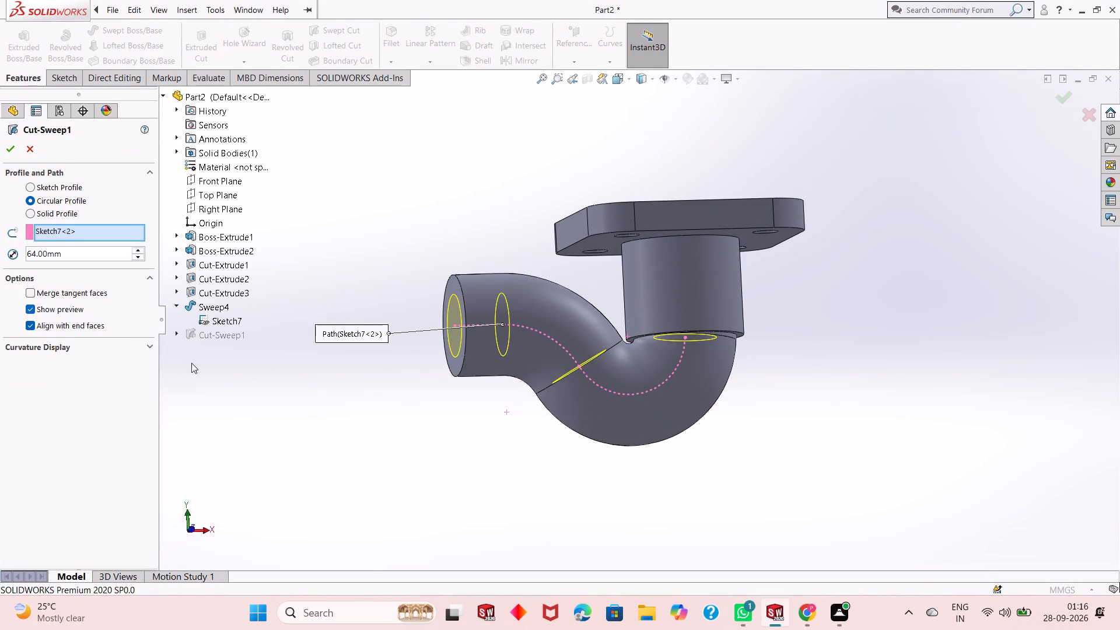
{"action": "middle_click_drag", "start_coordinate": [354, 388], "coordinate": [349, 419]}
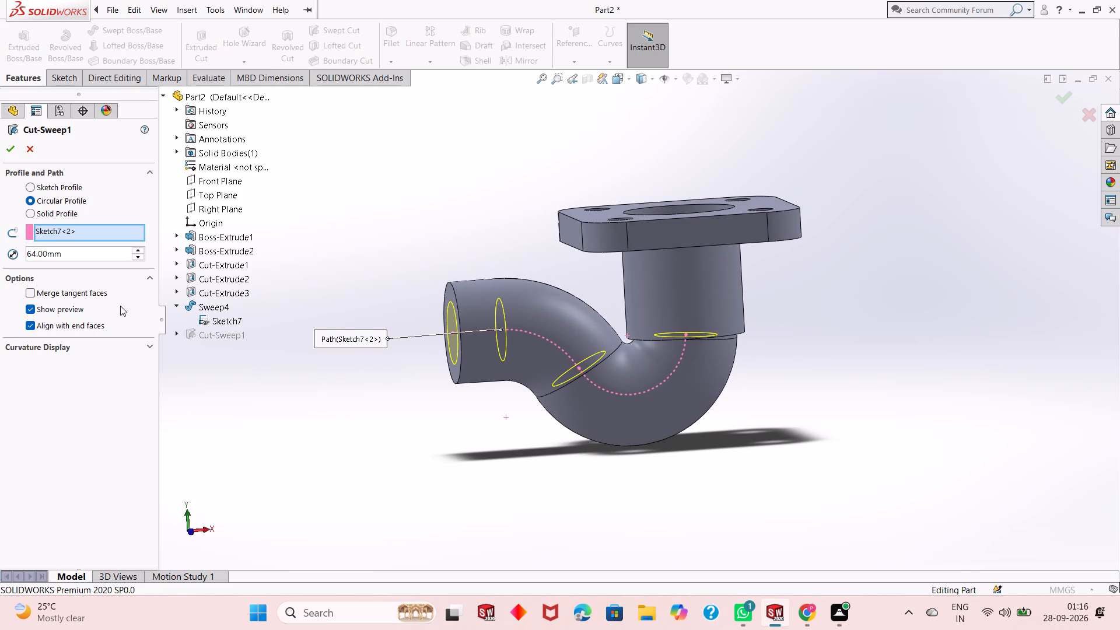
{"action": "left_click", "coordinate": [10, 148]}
Examine the pipe's interior and its junction with the cylinder's bore, using a temporary section view on the Front Plane.
{"action": "middle_click_drag", "start_coordinate": [372, 436], "coordinate": [457, 492]}
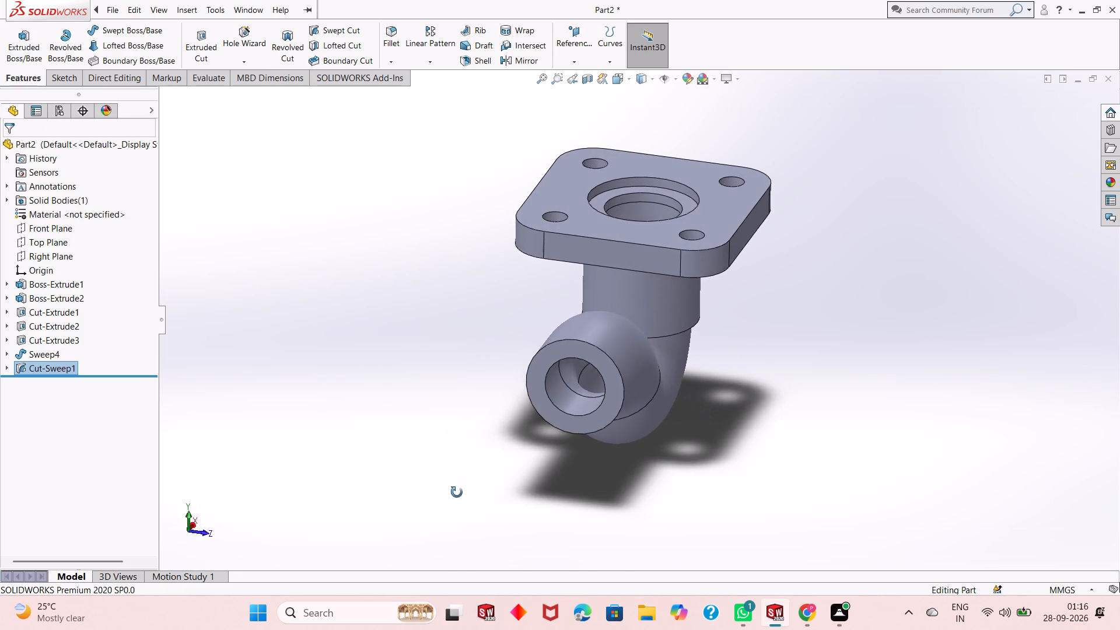
{"action": "middle_click_drag", "start_coordinate": [457, 492], "coordinate": [479, 405]}
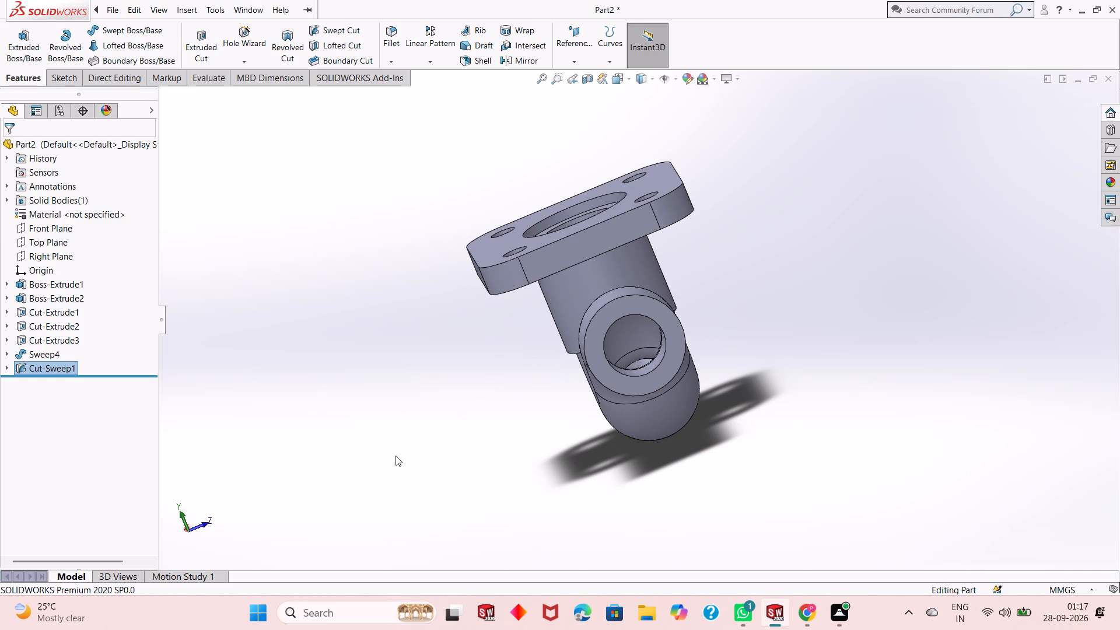
{"action": "middle_click_drag", "start_coordinate": [552, 386], "coordinate": [498, 406]}
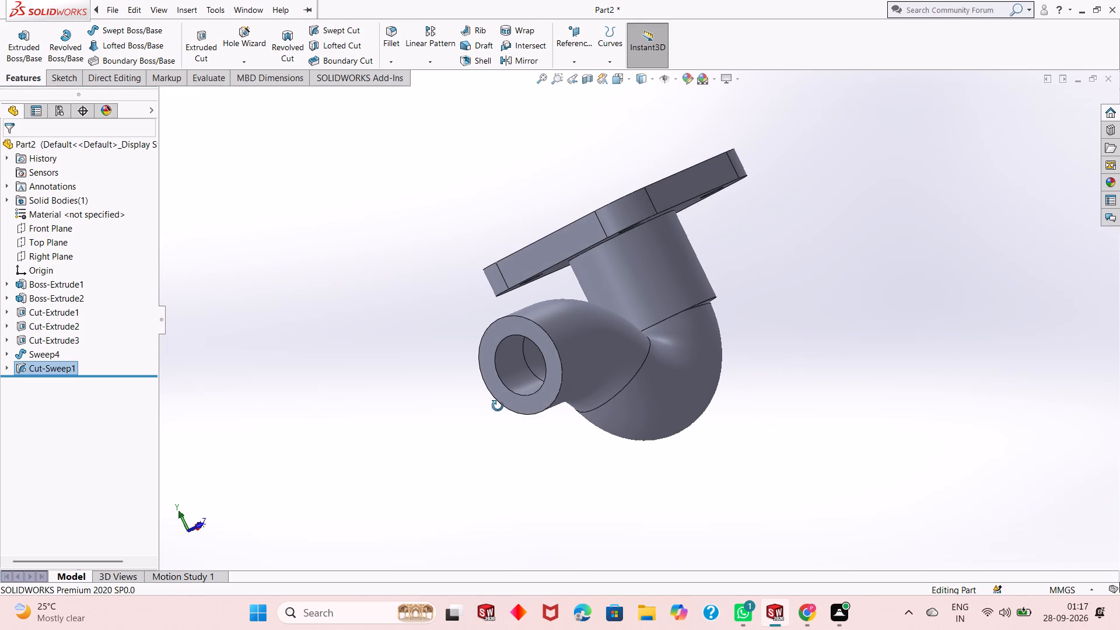
{"action": "middle_click_drag", "start_coordinate": [498, 406], "coordinate": [490, 409]}
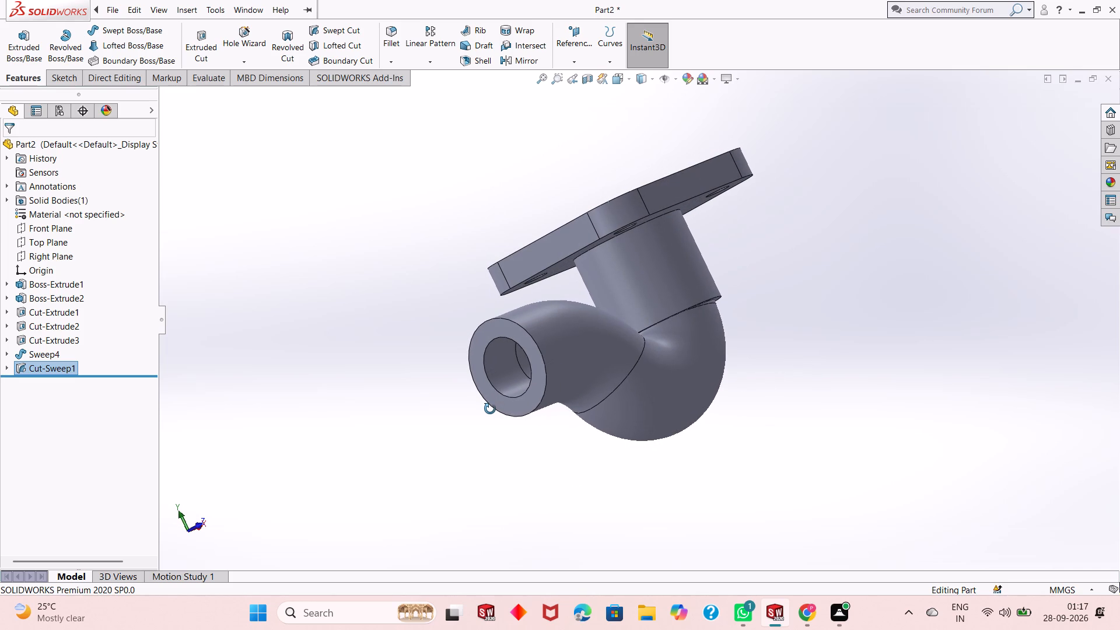
{"action": "middle_click_drag", "start_coordinate": [490, 409], "coordinate": [459, 446]}
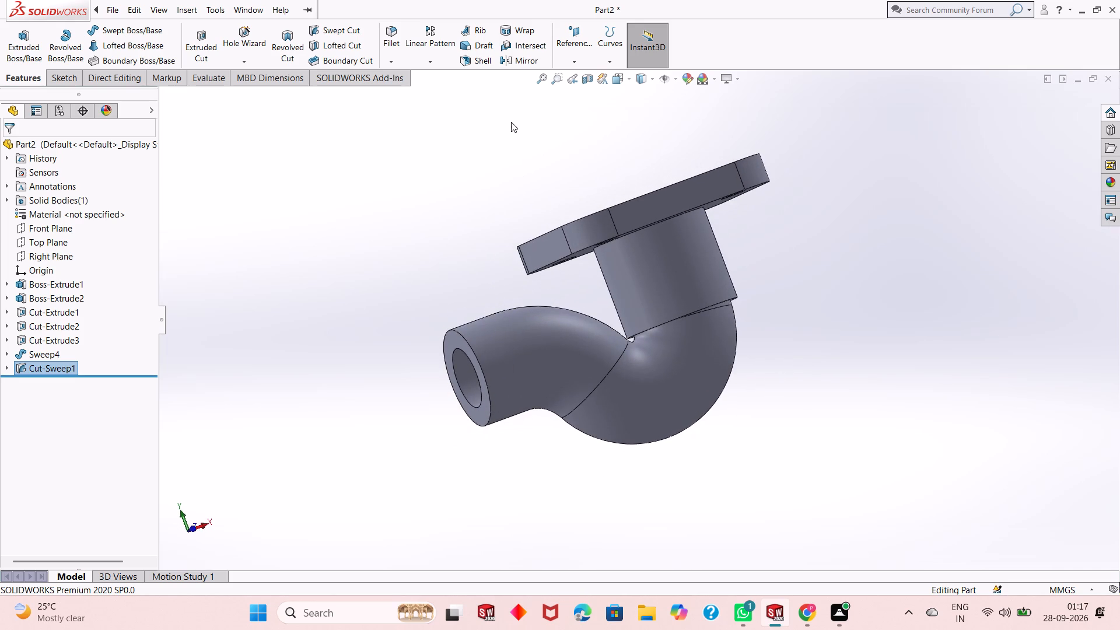
{"action": "left_click", "coordinate": [582, 75]}
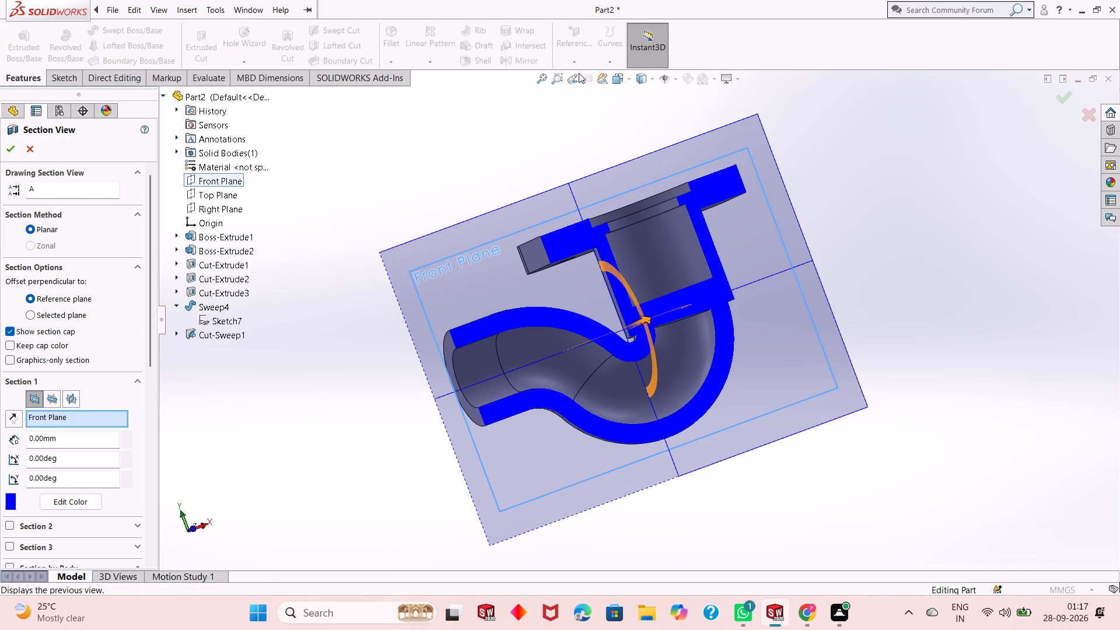
{"action": "middle_click_drag", "start_coordinate": [719, 366], "coordinate": [719, 409]}
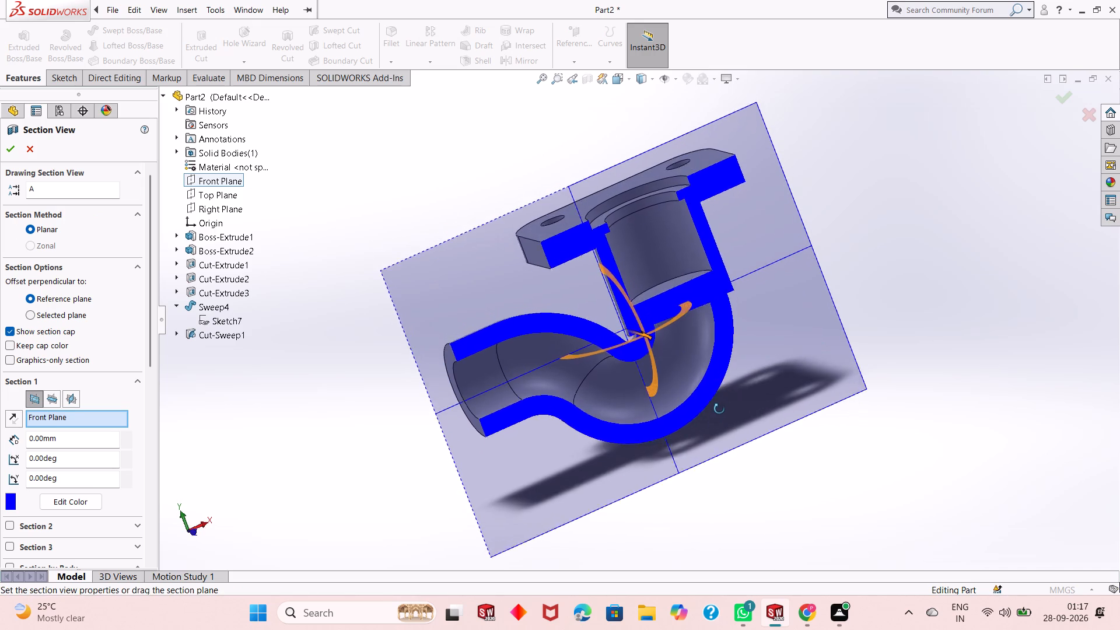
{"action": "middle_click_drag", "start_coordinate": [719, 409], "coordinate": [716, 419]}
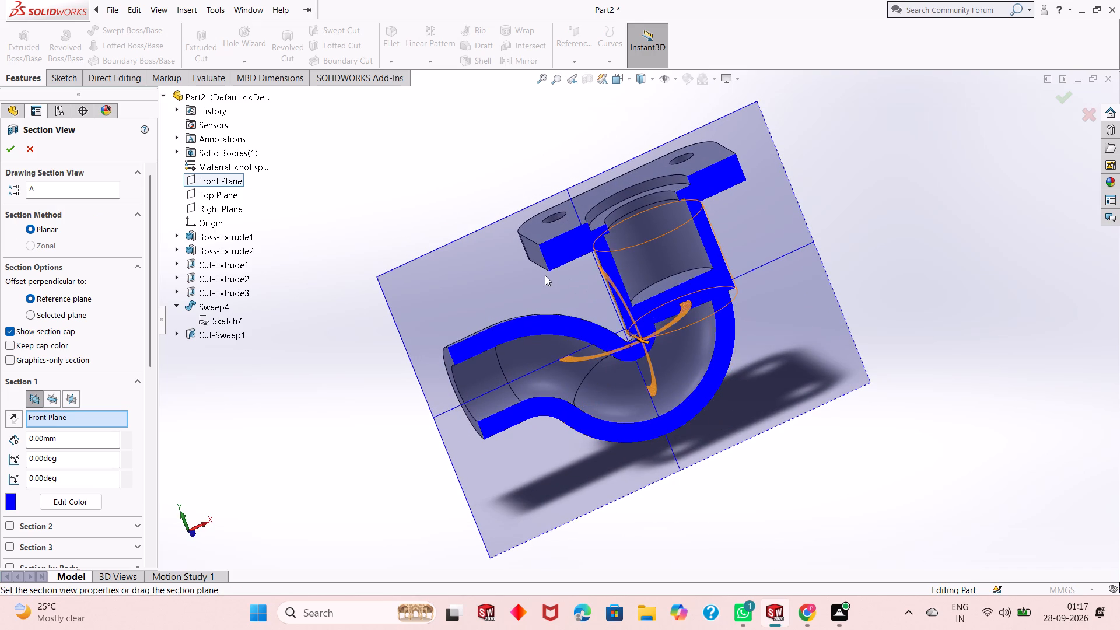
{"action": "key", "text": "Escape"}
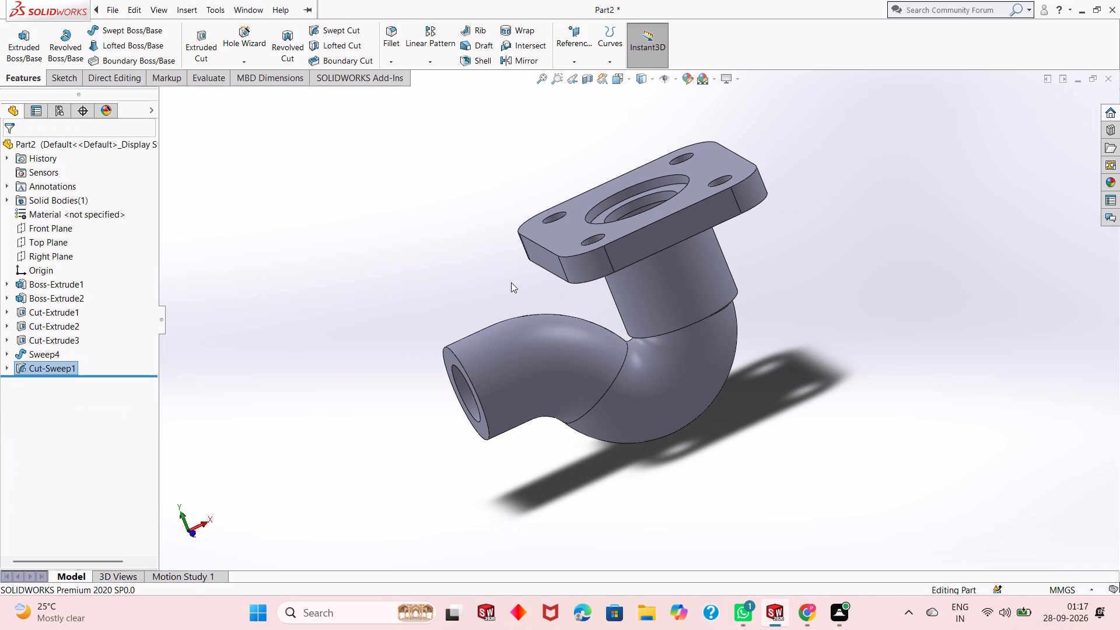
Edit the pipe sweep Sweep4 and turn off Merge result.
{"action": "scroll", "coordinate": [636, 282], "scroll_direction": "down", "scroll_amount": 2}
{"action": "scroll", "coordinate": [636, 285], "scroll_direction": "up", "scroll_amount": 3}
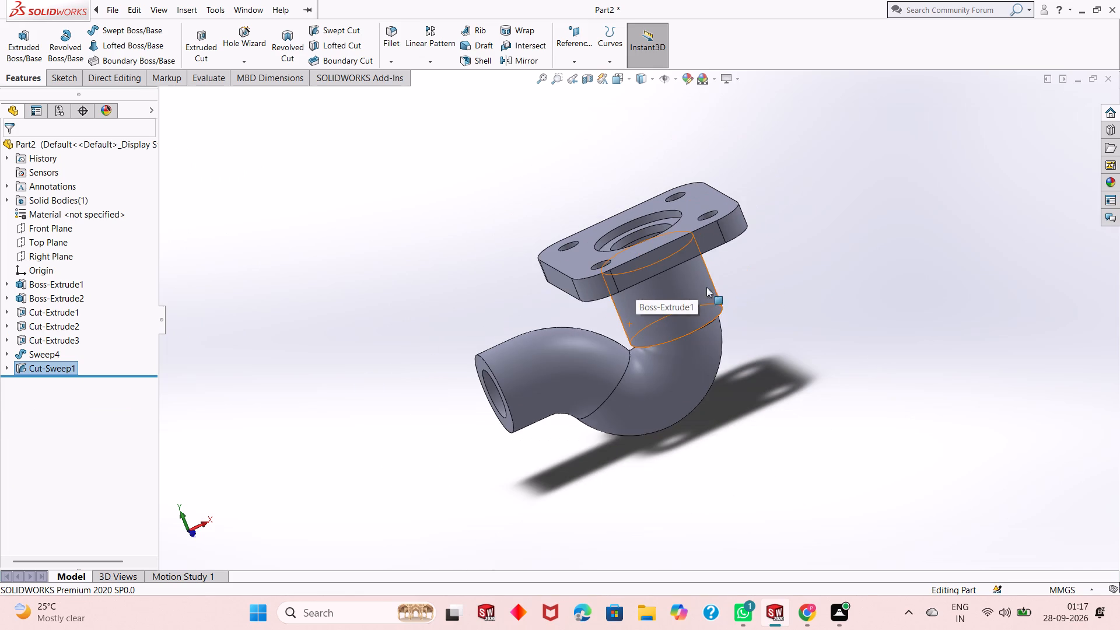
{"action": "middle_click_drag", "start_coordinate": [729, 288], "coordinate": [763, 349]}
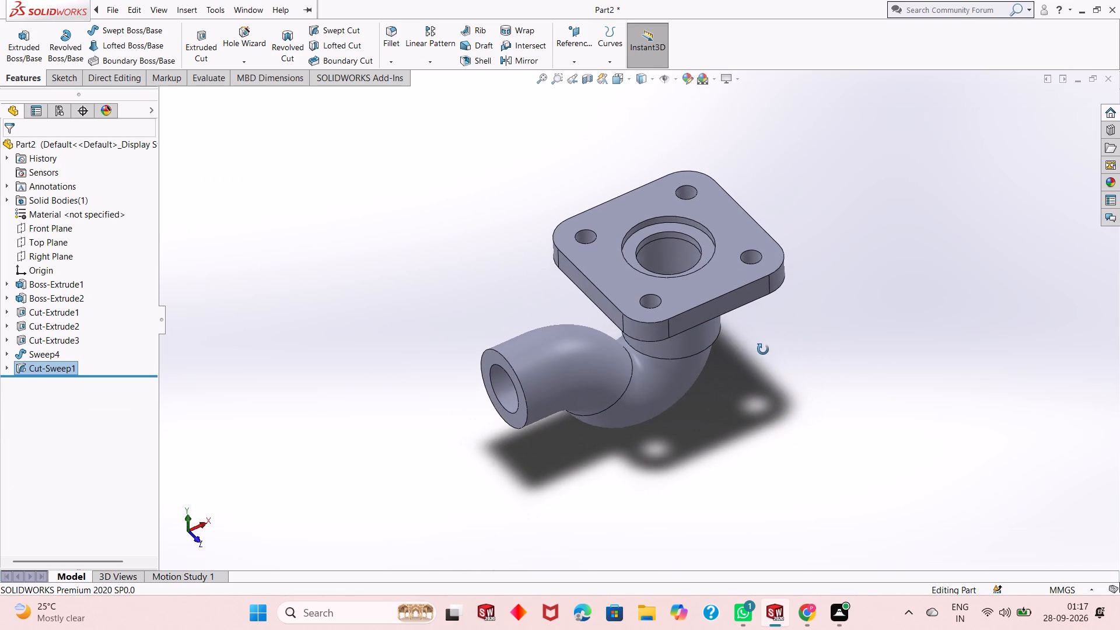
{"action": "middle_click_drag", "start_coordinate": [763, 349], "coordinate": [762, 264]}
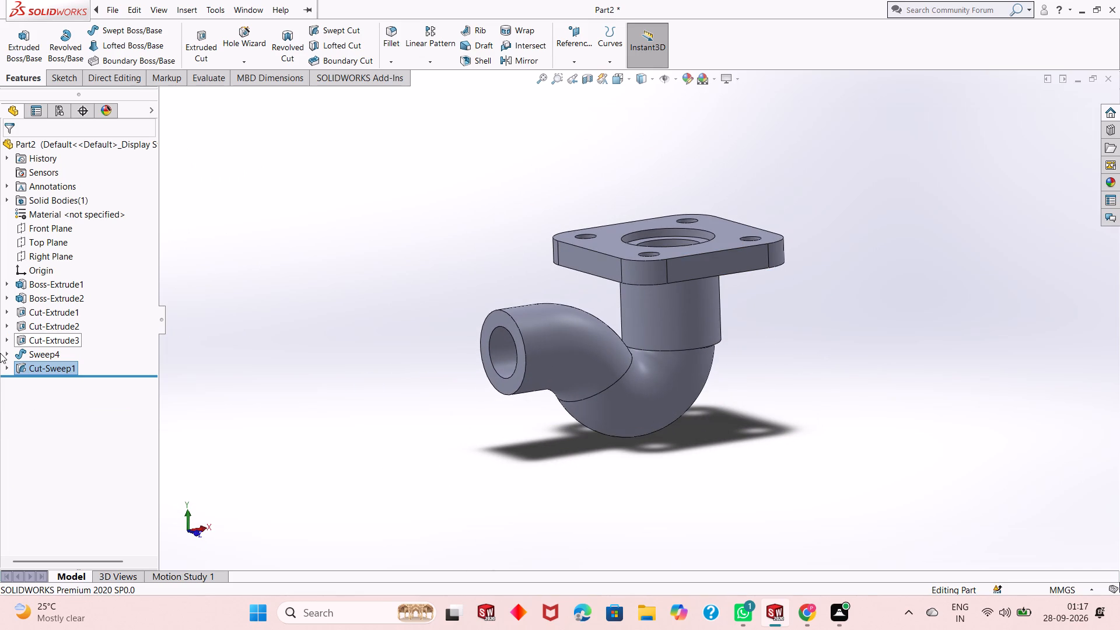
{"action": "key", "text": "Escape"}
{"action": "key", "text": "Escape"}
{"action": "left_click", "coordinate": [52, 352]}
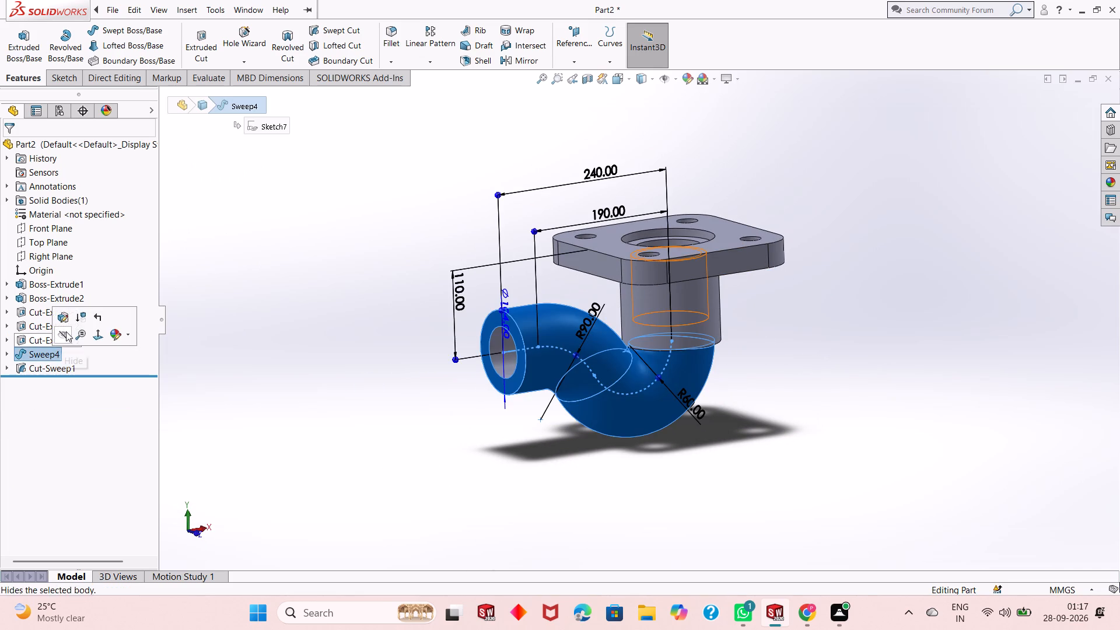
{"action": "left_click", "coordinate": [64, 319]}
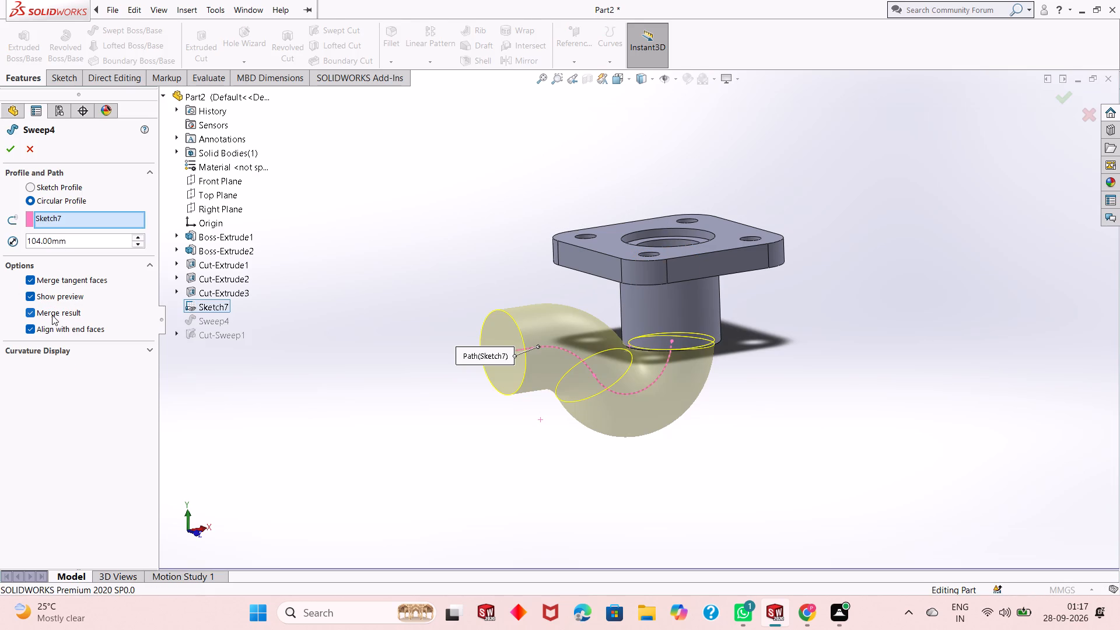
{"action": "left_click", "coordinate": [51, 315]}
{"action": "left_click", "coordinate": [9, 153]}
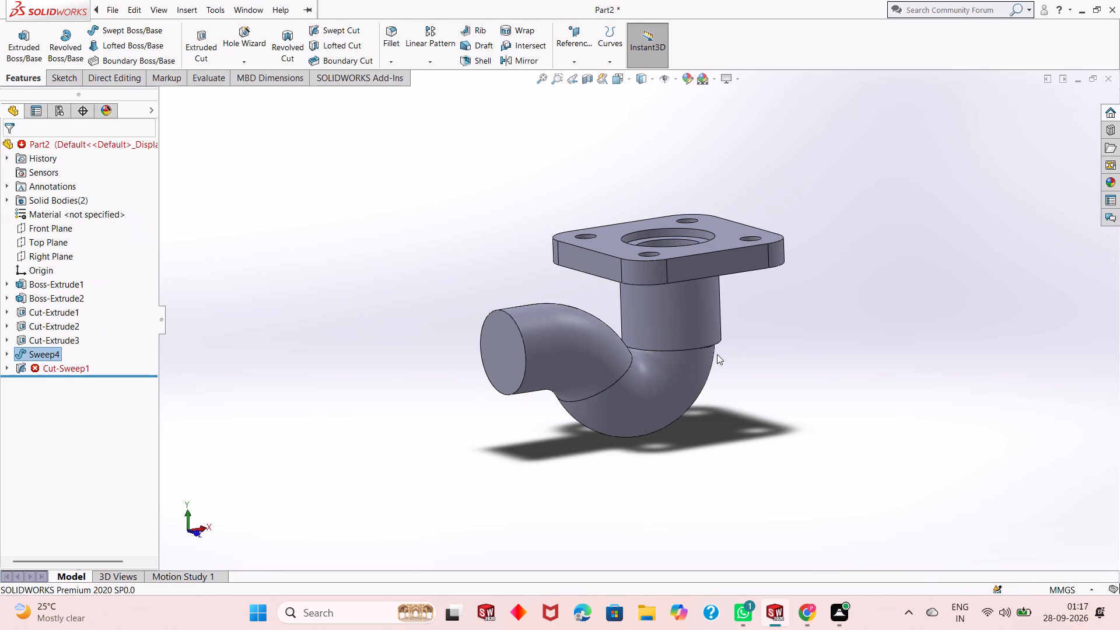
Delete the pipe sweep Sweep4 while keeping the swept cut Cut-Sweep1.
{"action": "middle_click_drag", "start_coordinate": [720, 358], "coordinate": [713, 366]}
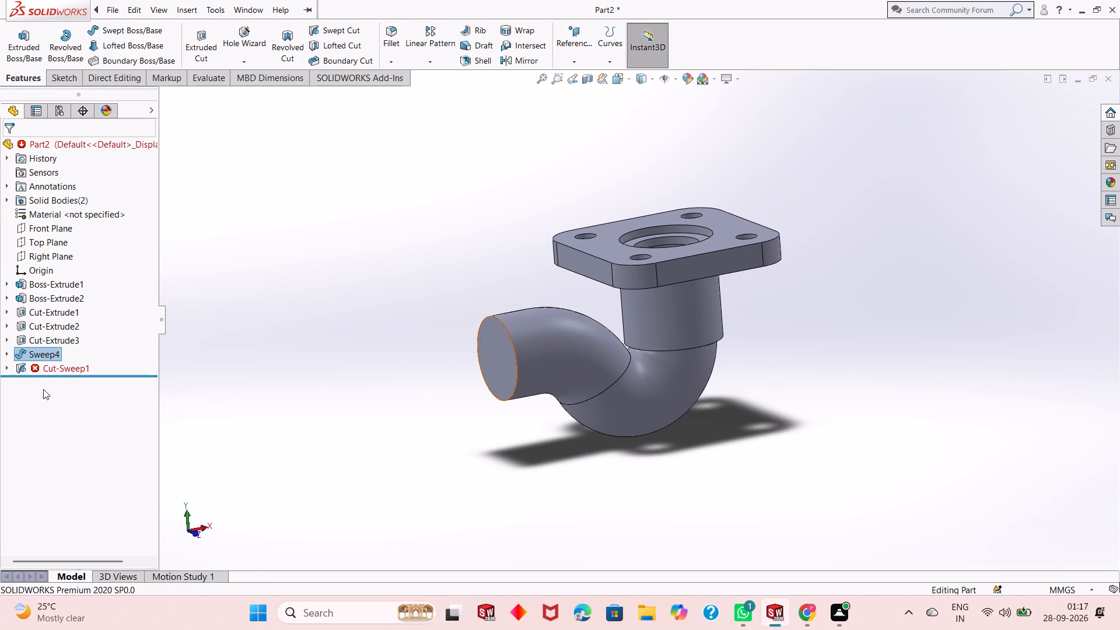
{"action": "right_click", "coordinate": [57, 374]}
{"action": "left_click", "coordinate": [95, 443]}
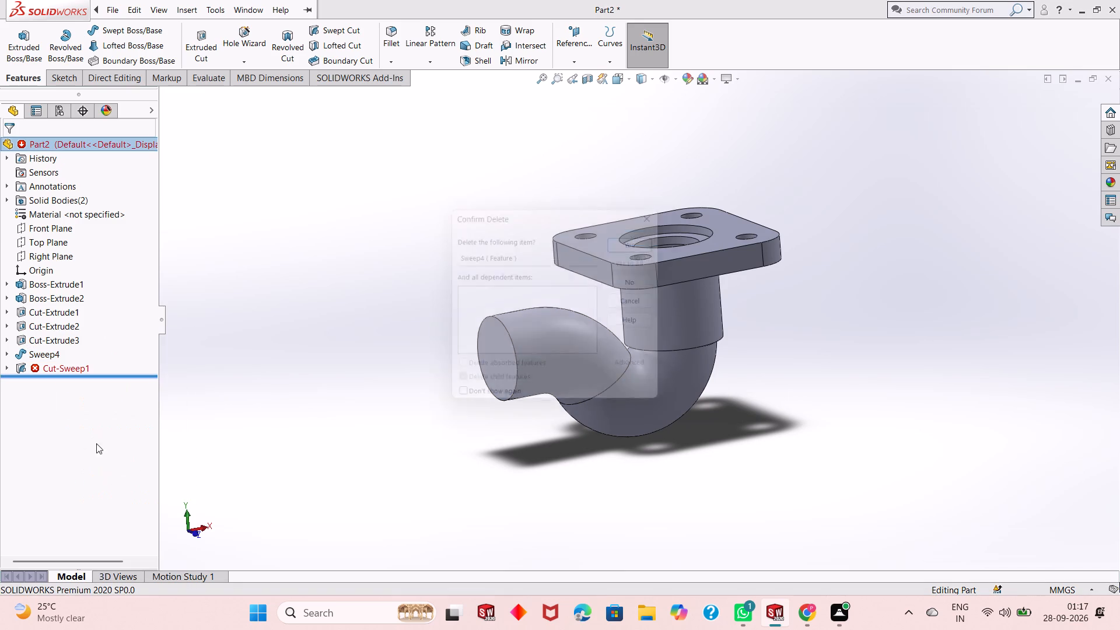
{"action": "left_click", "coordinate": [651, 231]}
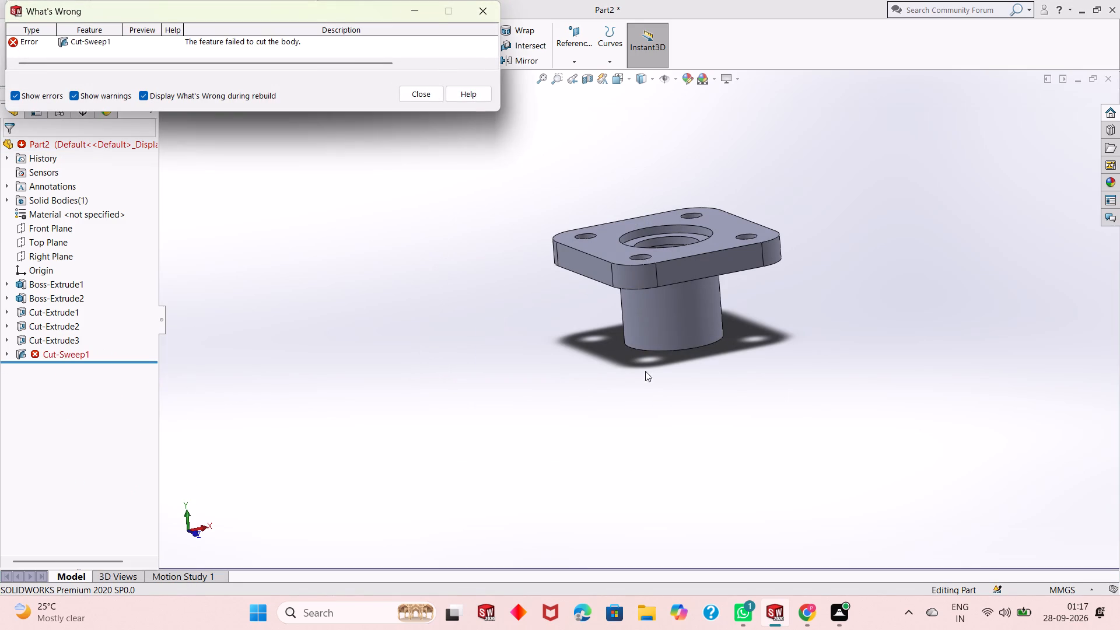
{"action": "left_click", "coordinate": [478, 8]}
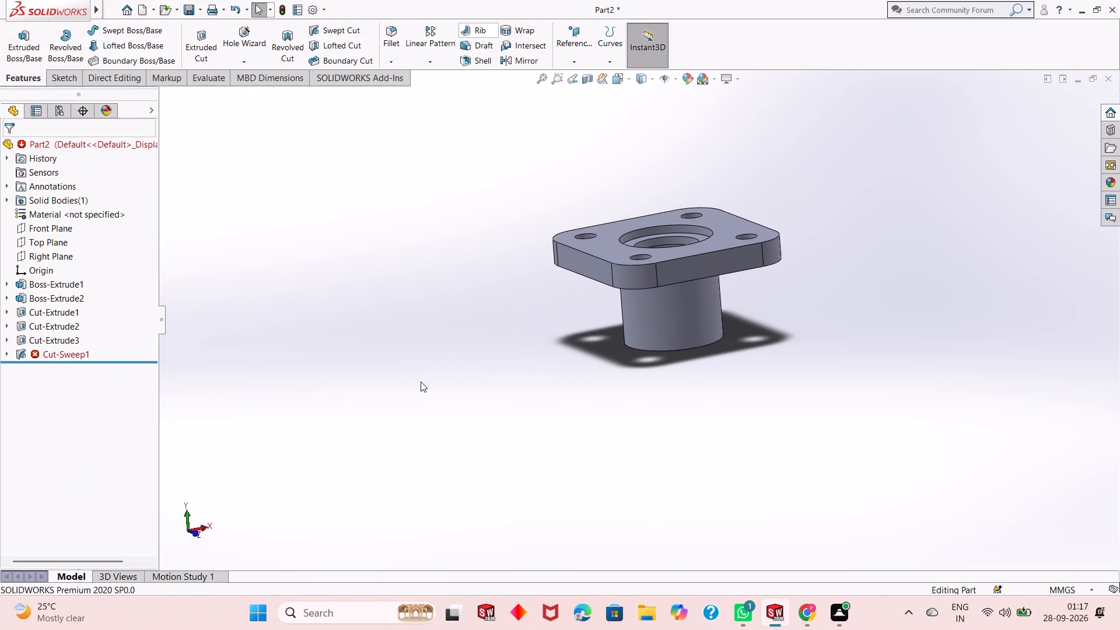
Undo the recent changes back to the bare path sketch Sketch7, before the pipe sweep and the swept cut.
{"action": "key", "text": "ctrl+z"}
{"action": "key", "text": "ctrl+z"}
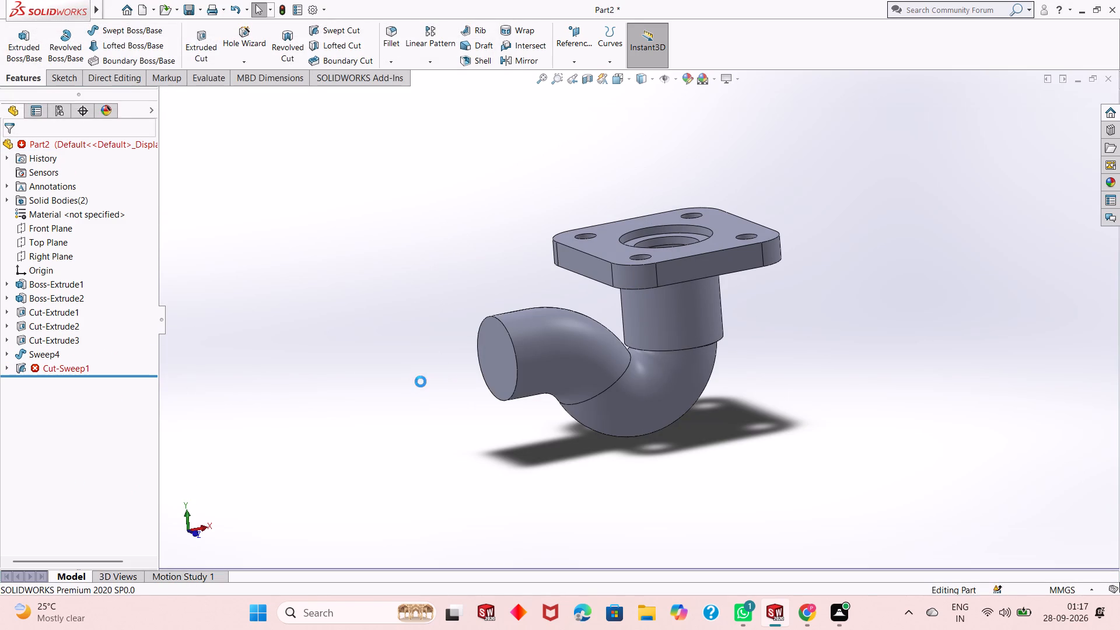
{"action": "key", "text": "ctrl+z"}
{"action": "key", "text": "ctrl+z"}
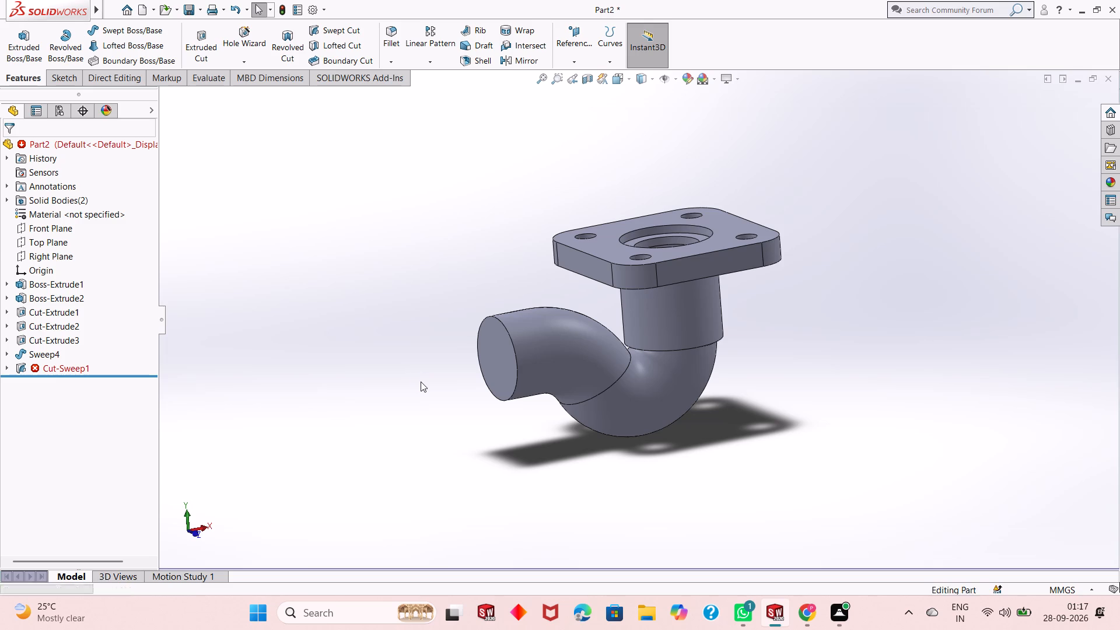
{"action": "key", "text": "ctrl+z"}
{"action": "key", "text": "ctrl+z"}
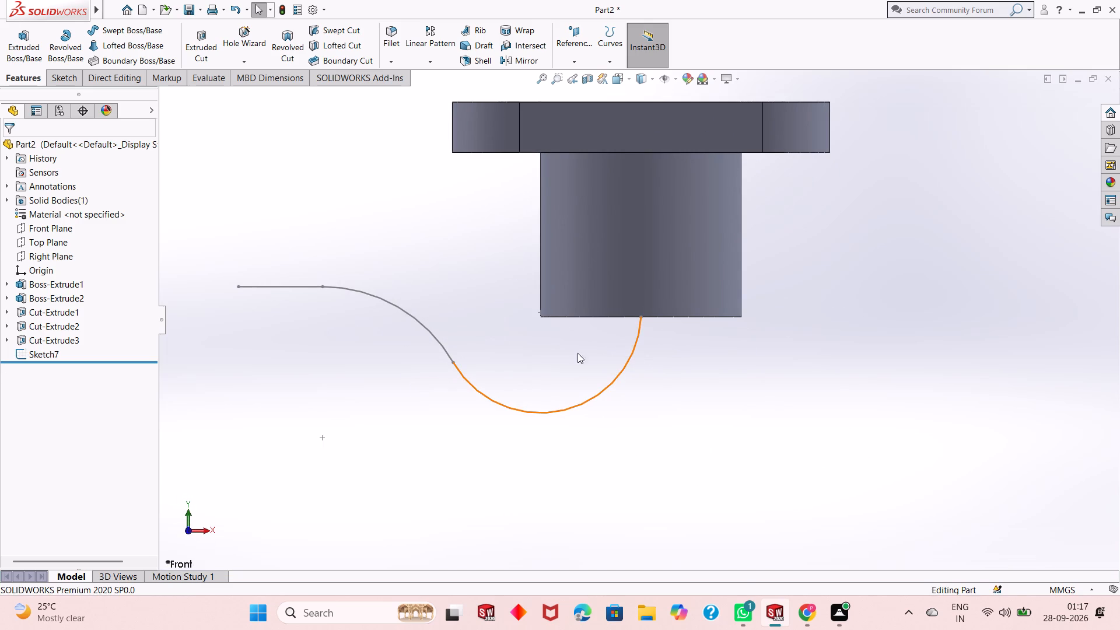
Sweep a 104 mm circular profile along Sketch7 with Merge tangent faces and Align with end faces on and Merge result off.
{"action": "left_click", "coordinate": [127, 26]}
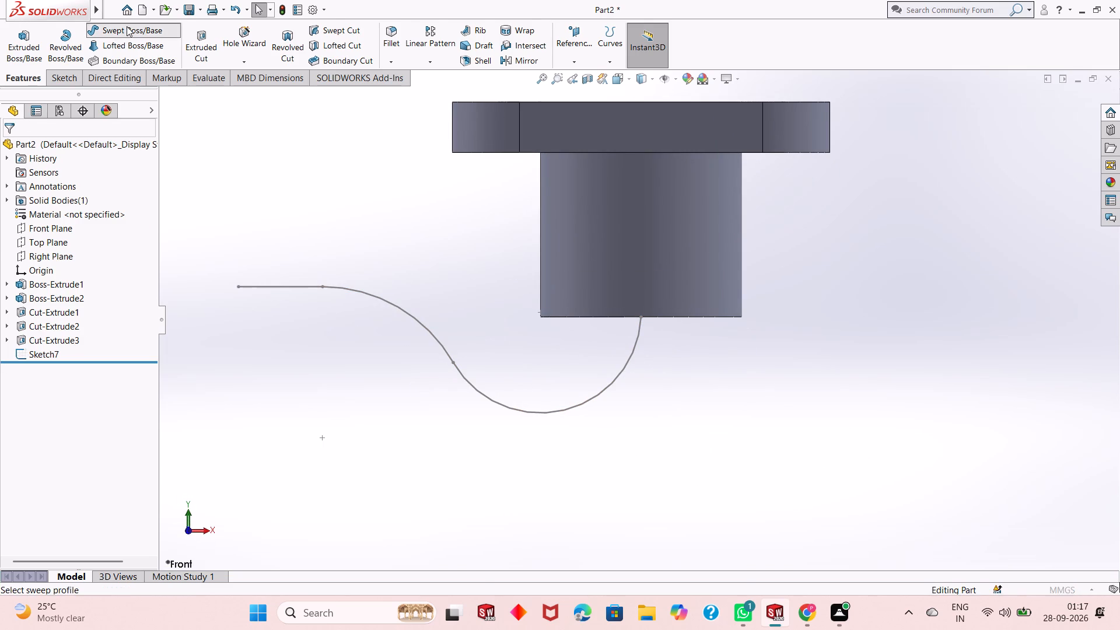
{"action": "left_click", "coordinate": [55, 197]}
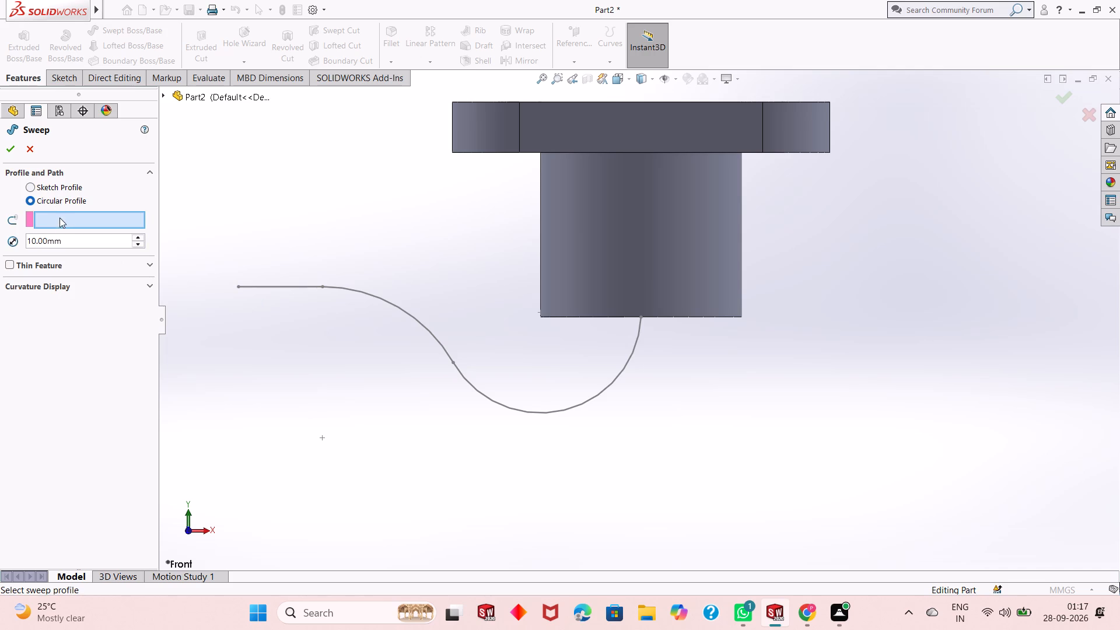
{"action": "double_click", "coordinate": [61, 236]}
{"action": "type", "text": "104"}
{"action": "key", "text": "Return"}
{"action": "left_click", "coordinate": [630, 361]}
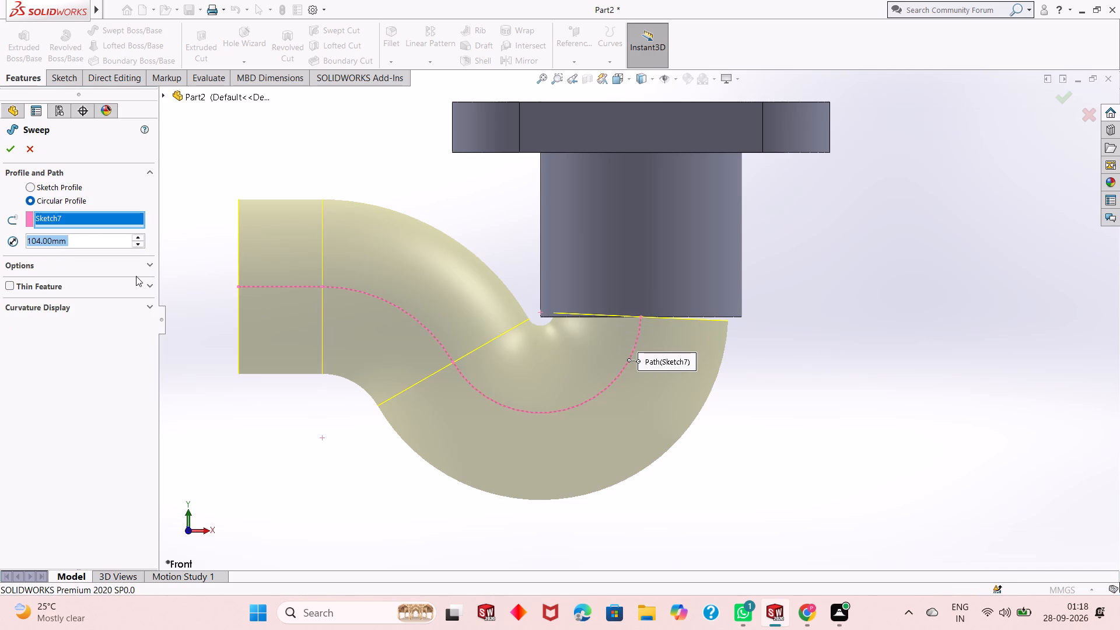
{"action": "left_click", "coordinate": [93, 268]}
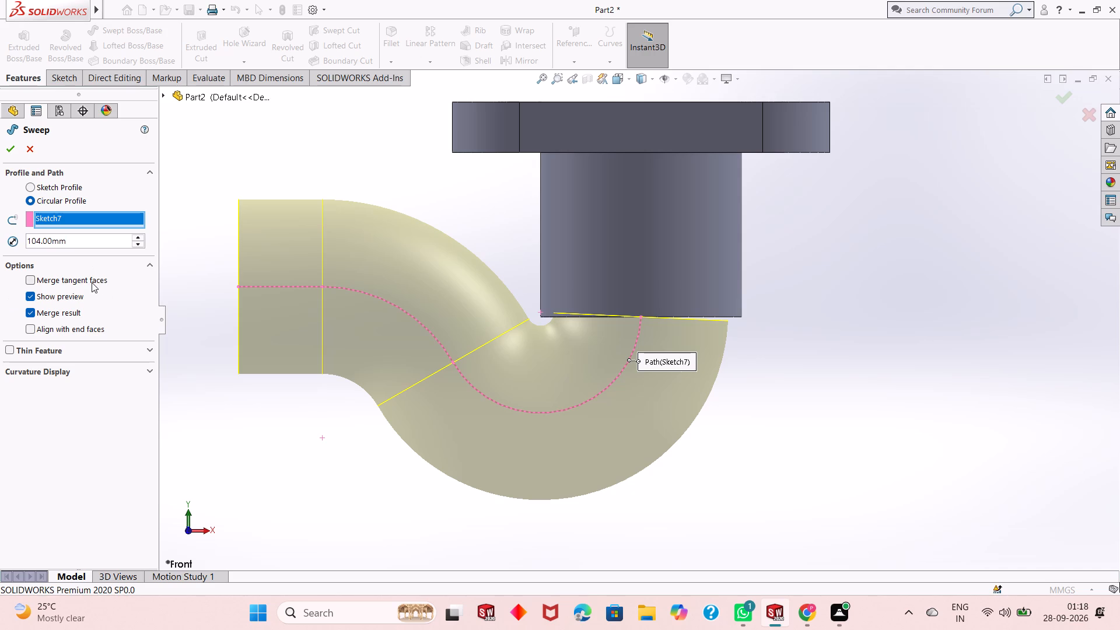
{"action": "left_click", "coordinate": [92, 282]}
{"action": "left_click", "coordinate": [89, 328]}
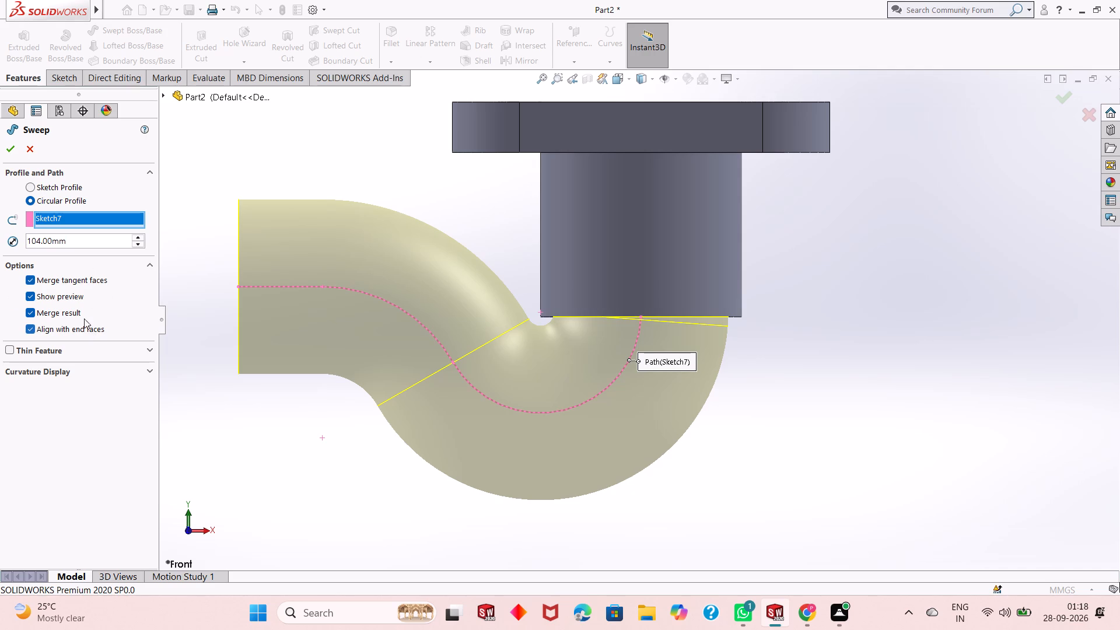
{"action": "left_click", "coordinate": [78, 307]}
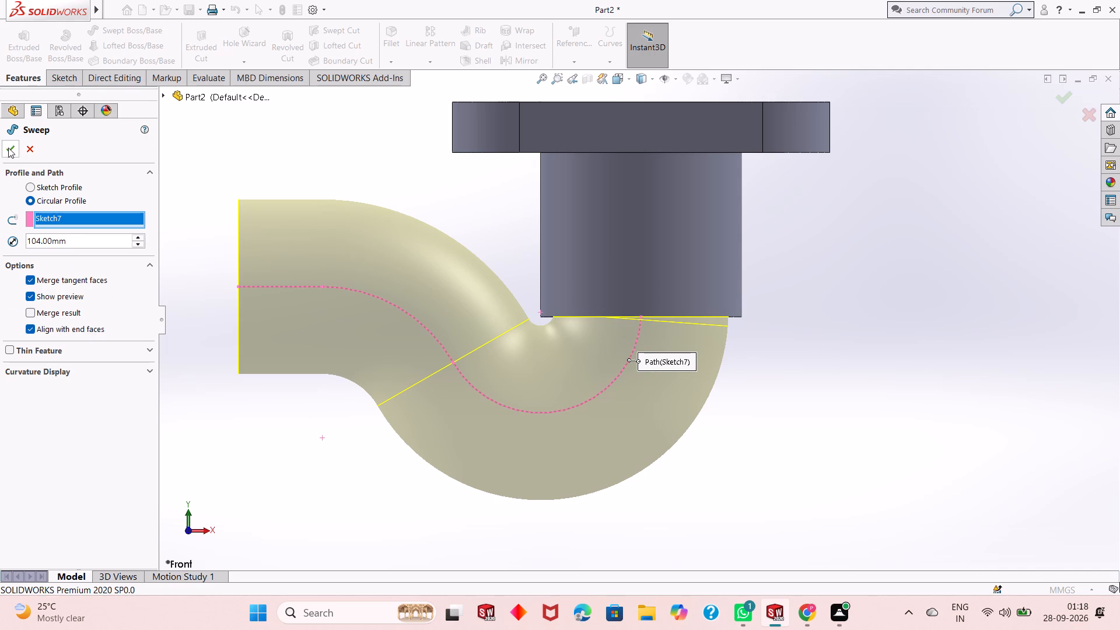
{"action": "left_click", "coordinate": [8, 148]}
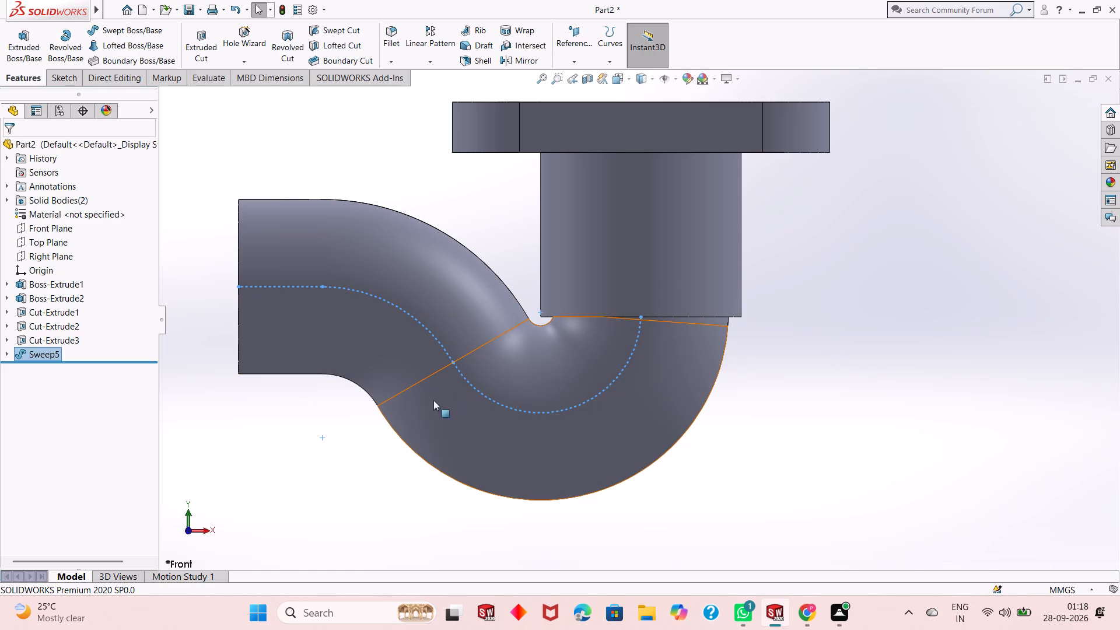
Examine the new solid pipe and its junction with the cylinder's base from several angles.
{"action": "scroll", "coordinate": [410, 416], "scroll_direction": "up", "scroll_amount": 1}
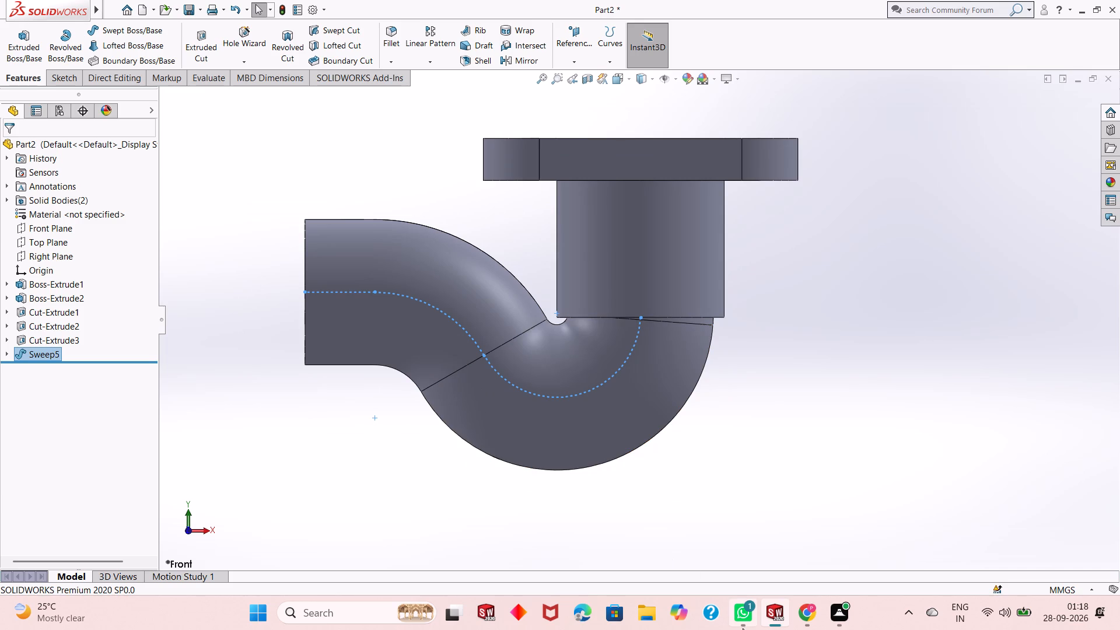
{"action": "scroll", "coordinate": [542, 381], "scroll_direction": "up", "scroll_amount": 2}
{"action": "middle_click_drag", "start_coordinate": [559, 367], "coordinate": [564, 368]}
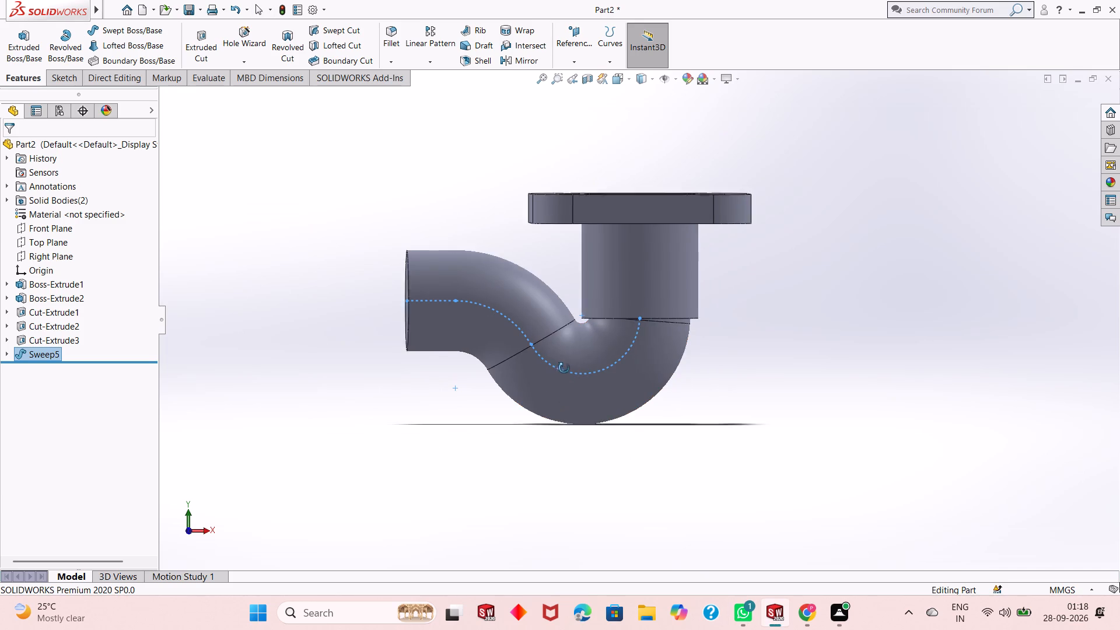
{"action": "middle_click_drag", "start_coordinate": [564, 368], "coordinate": [582, 406]}
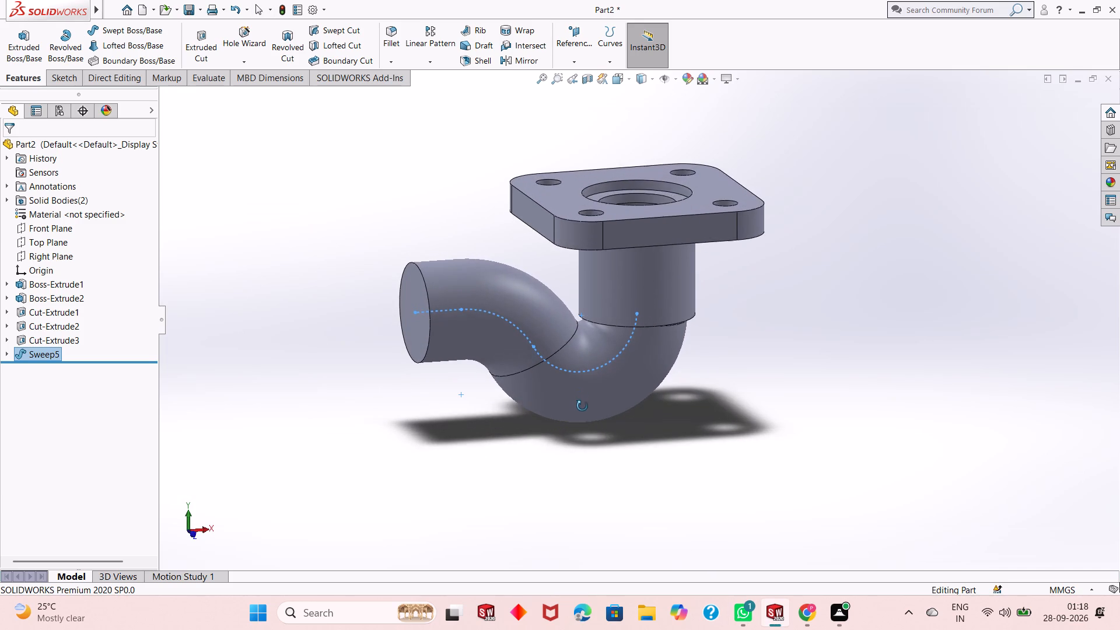
{"action": "middle_click_drag", "start_coordinate": [582, 406], "coordinate": [586, 328]}
{"action": "middle_click_drag", "start_coordinate": [601, 334], "coordinate": [589, 370]}
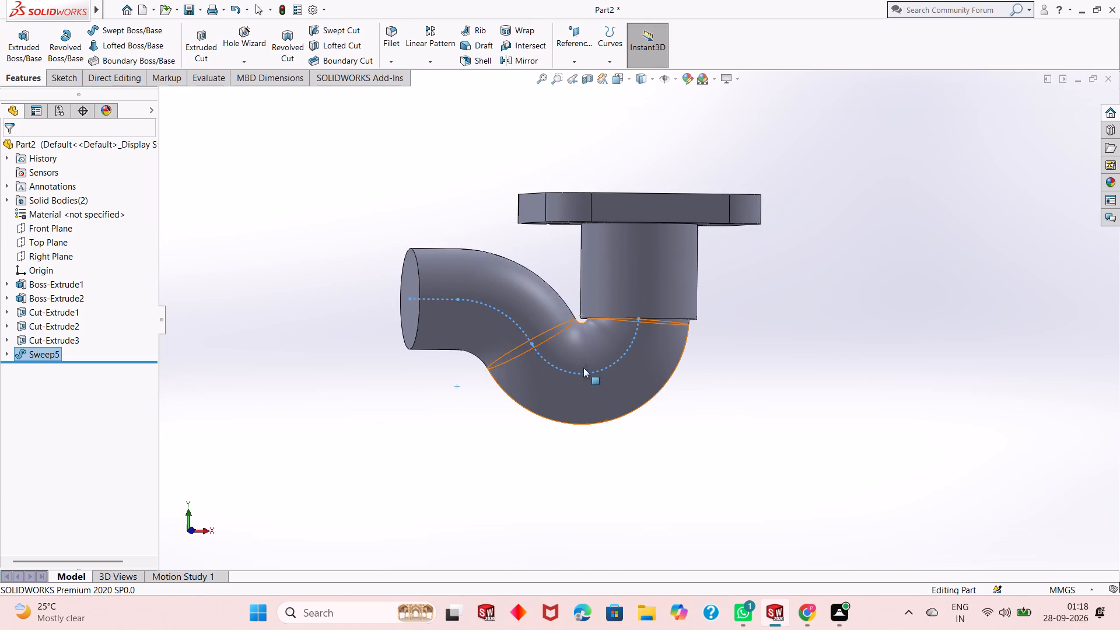
{"action": "left_click", "coordinate": [374, 368]}
{"action": "middle_click_drag", "start_coordinate": [584, 229], "coordinate": [575, 276]}
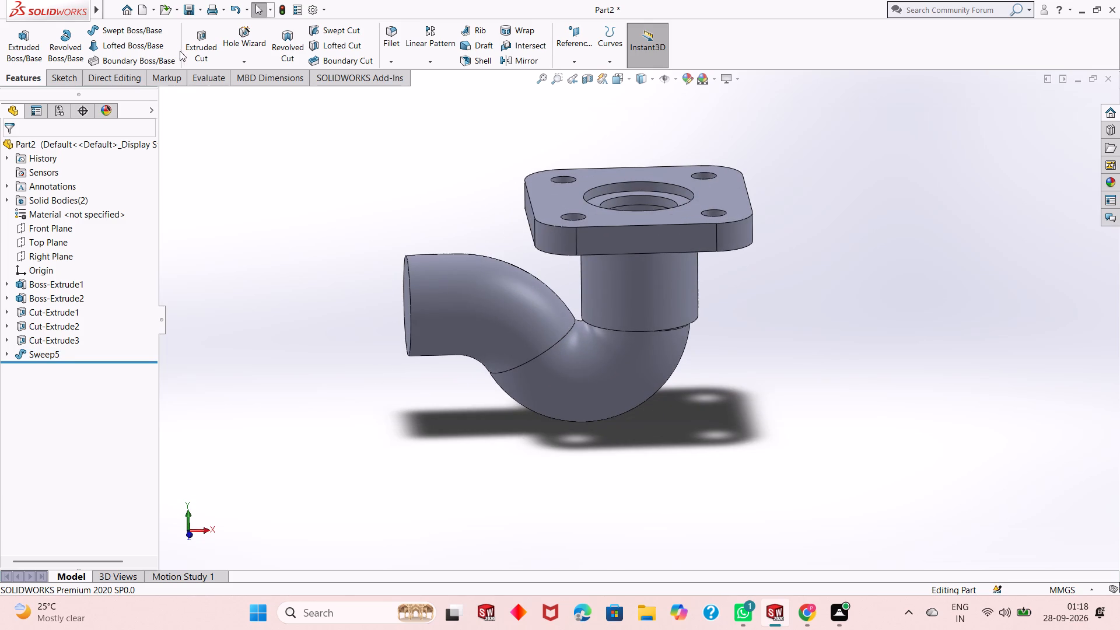
Cut a 64 mm circular profile through the pipe with a Swept Cut along the path Sketch7.
{"action": "left_click", "coordinate": [337, 29]}
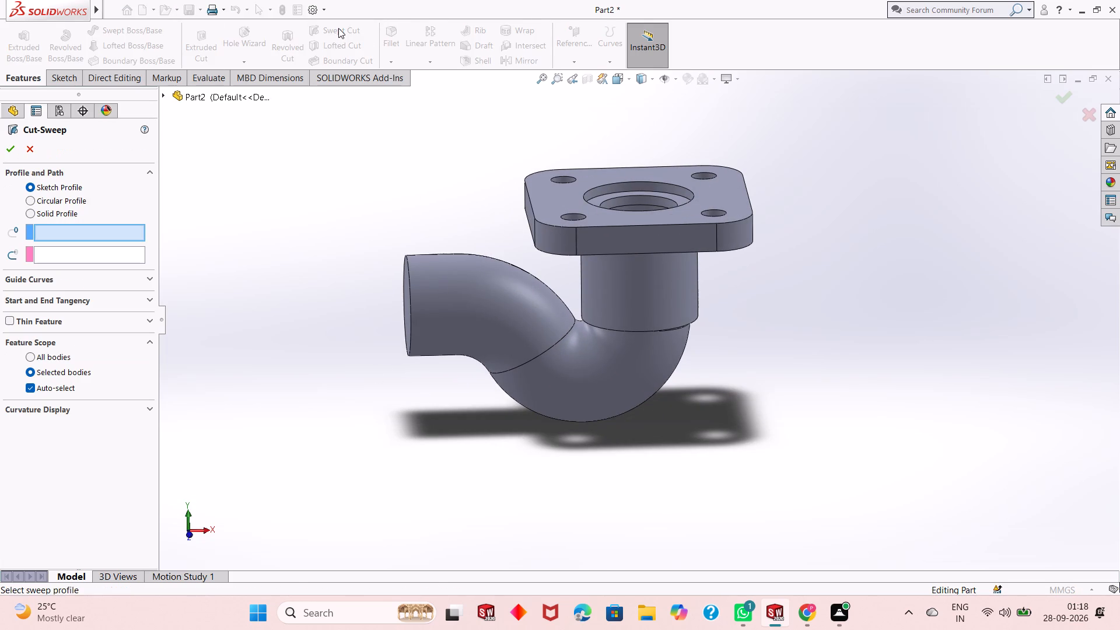
{"action": "left_click", "coordinate": [82, 201]}
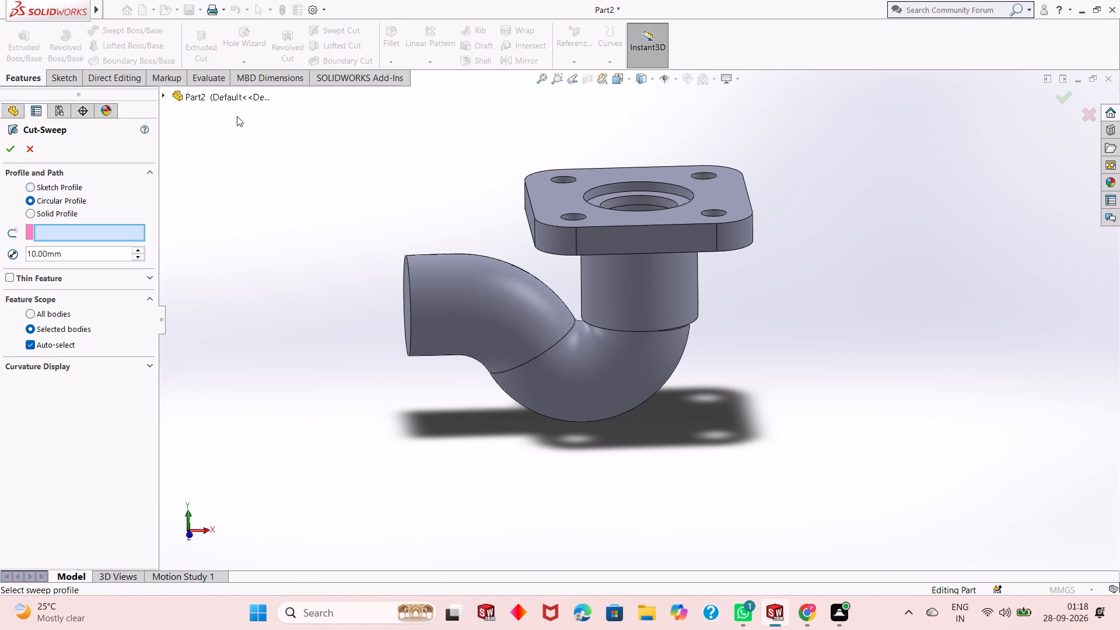
{"action": "left_click", "coordinate": [165, 97]}
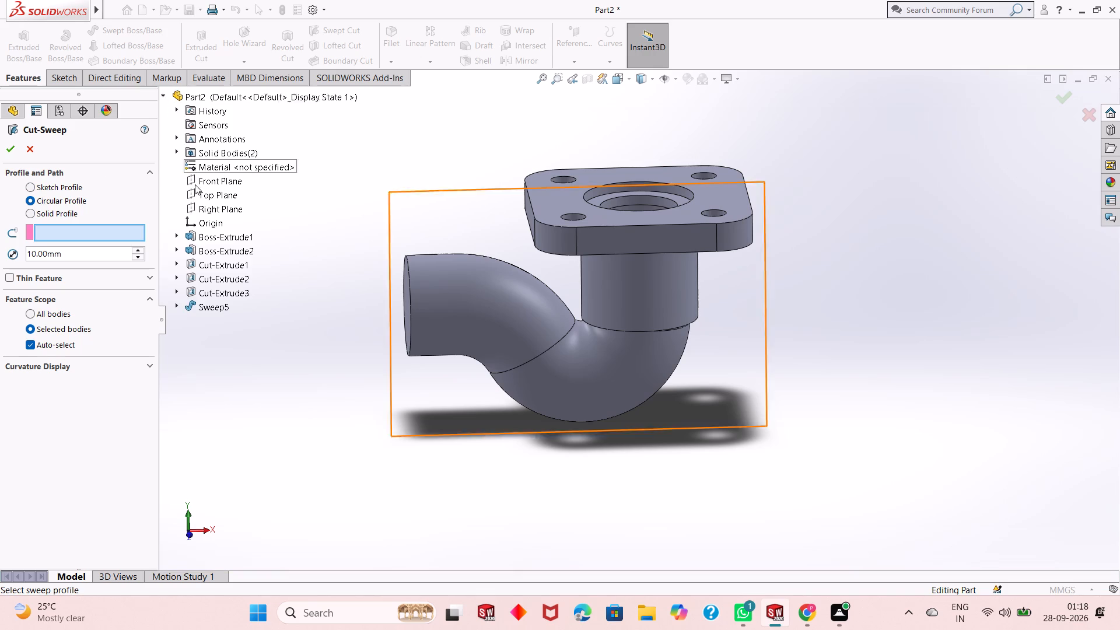
{"action": "left_click", "coordinate": [177, 304]}
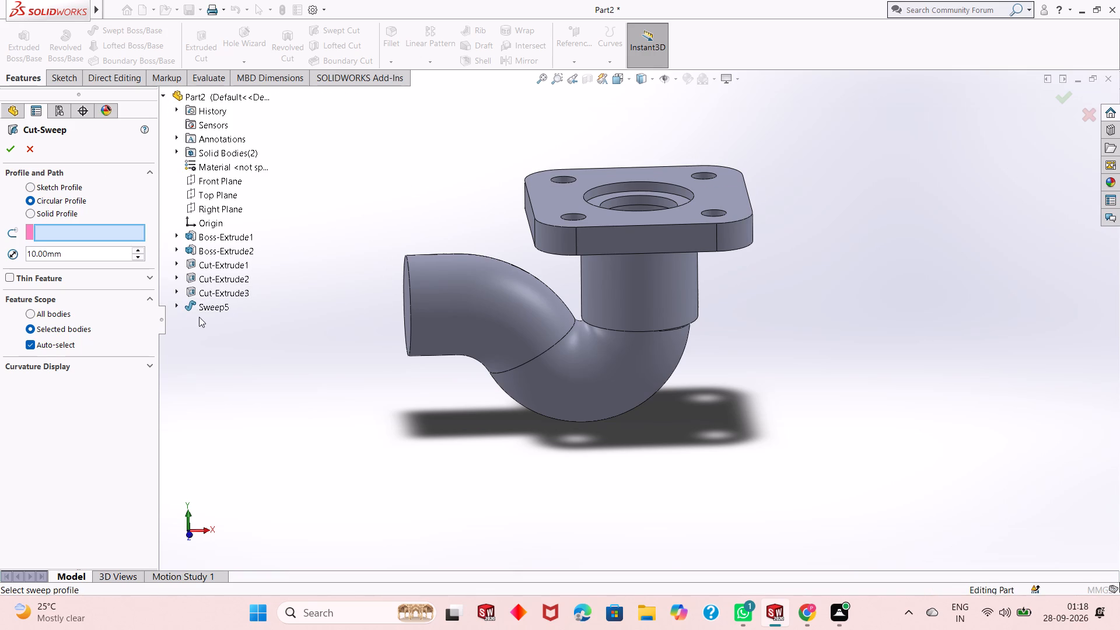
{"action": "left_click", "coordinate": [199, 317]}
{"action": "left_click", "coordinate": [205, 318]}
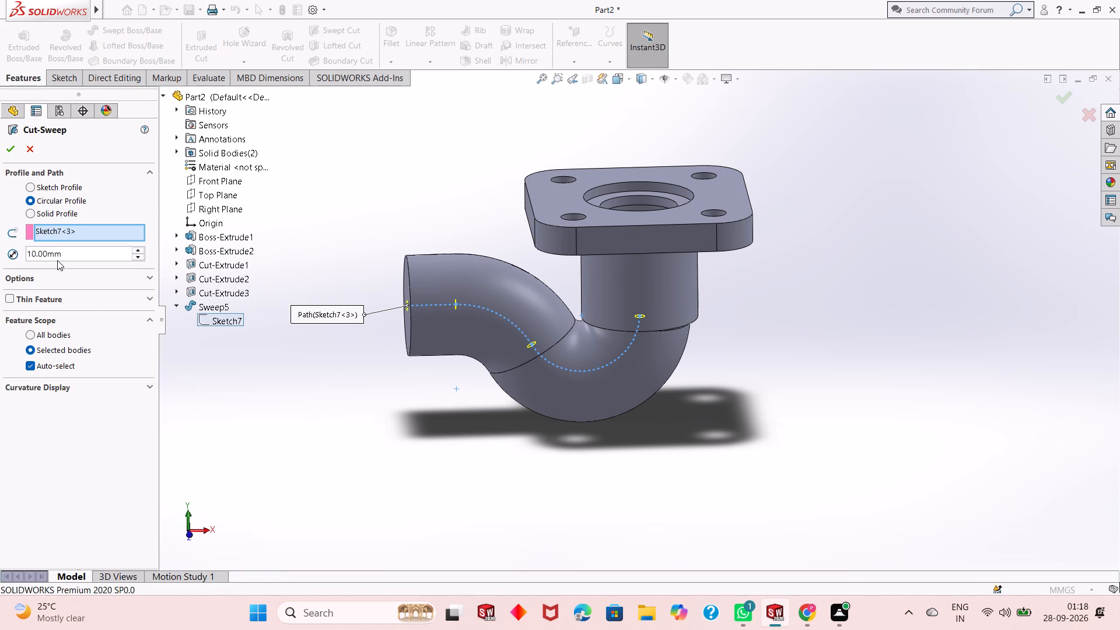
{"action": "double_click", "coordinate": [65, 253]}
{"action": "type", "text": "65"}
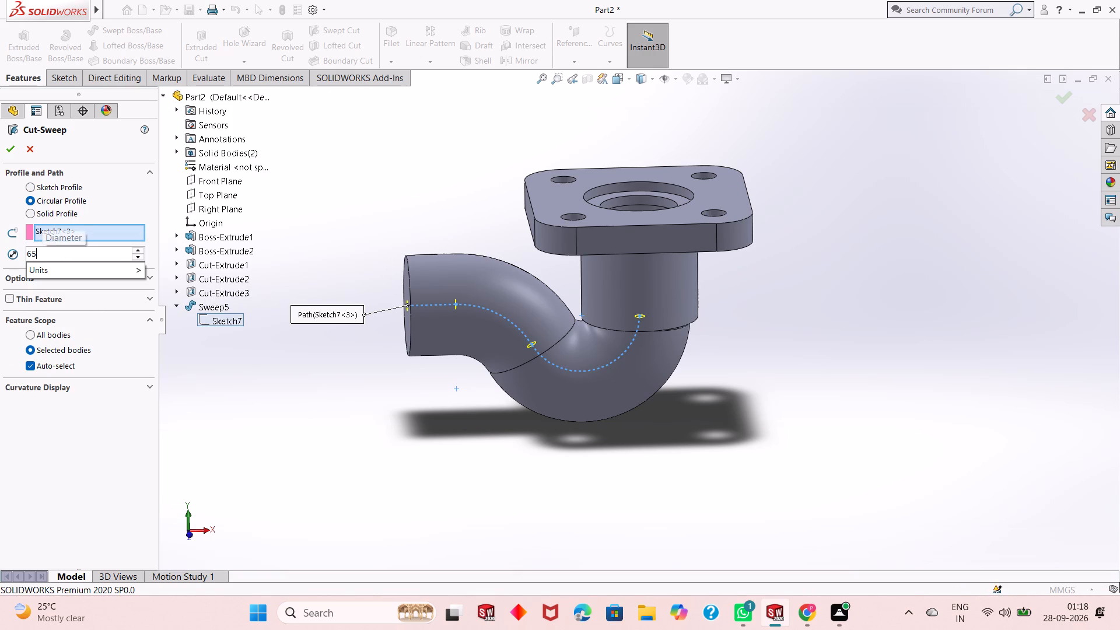
{"action": "key", "text": "BackSpace"}
{"action": "key", "text": "4"}
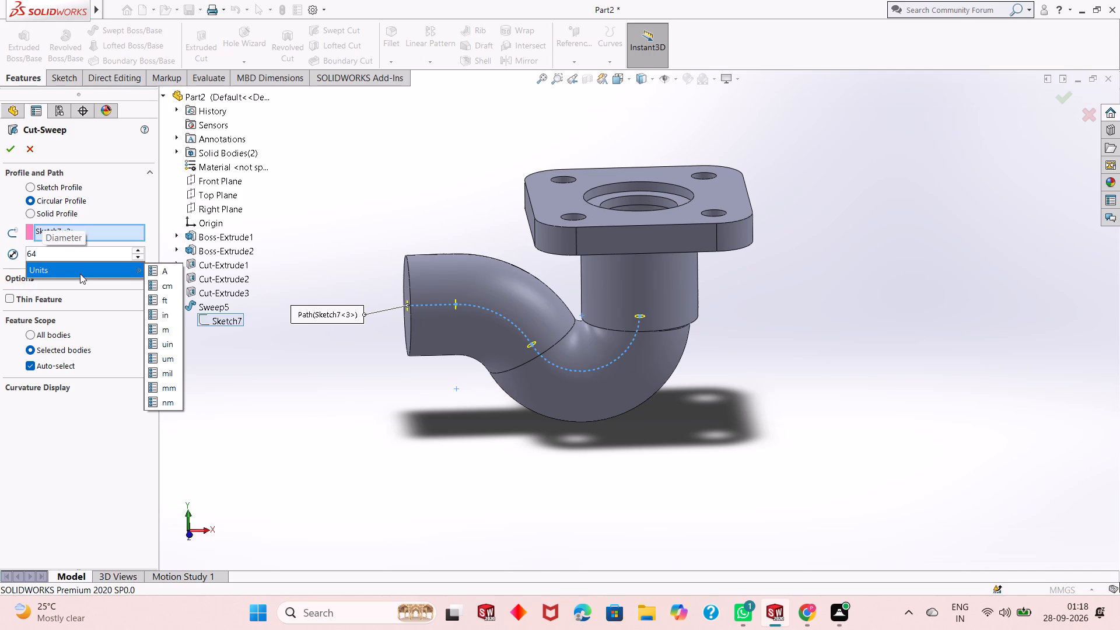
{"action": "key", "text": "Return"}
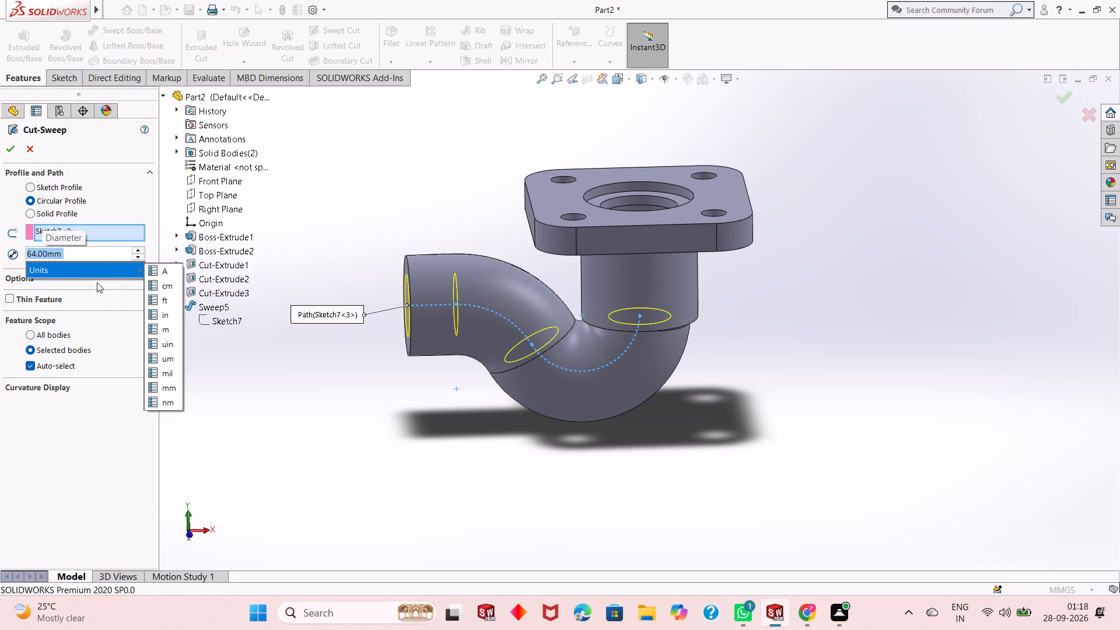
{"action": "key", "text": "Return"}
{"action": "scroll", "coordinate": [104, 254], "scroll_direction": "up", "scroll_amount": 1}
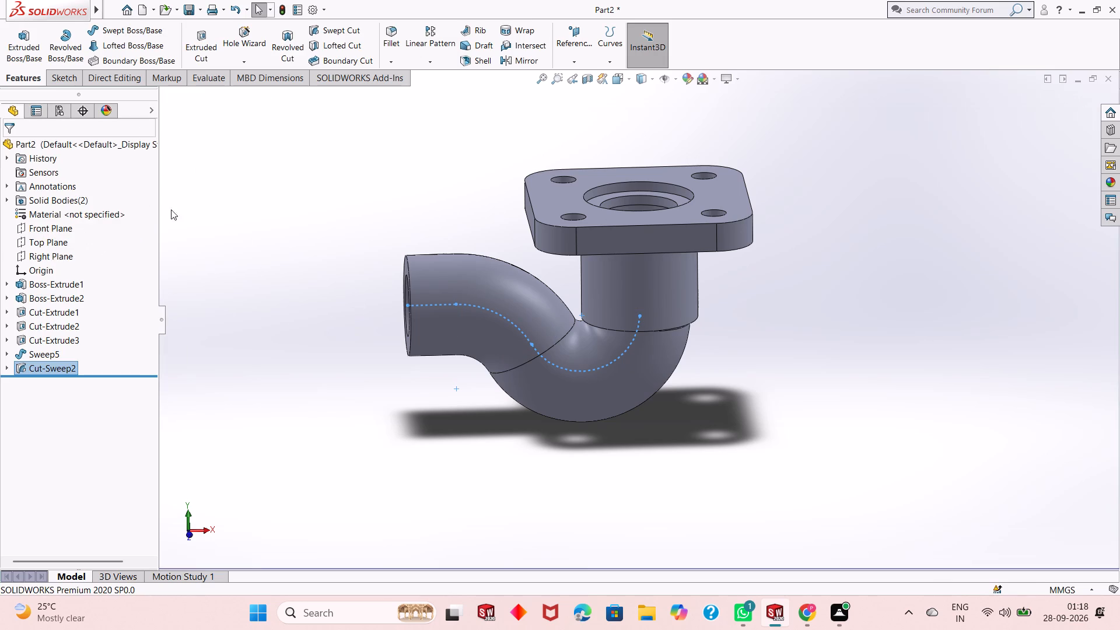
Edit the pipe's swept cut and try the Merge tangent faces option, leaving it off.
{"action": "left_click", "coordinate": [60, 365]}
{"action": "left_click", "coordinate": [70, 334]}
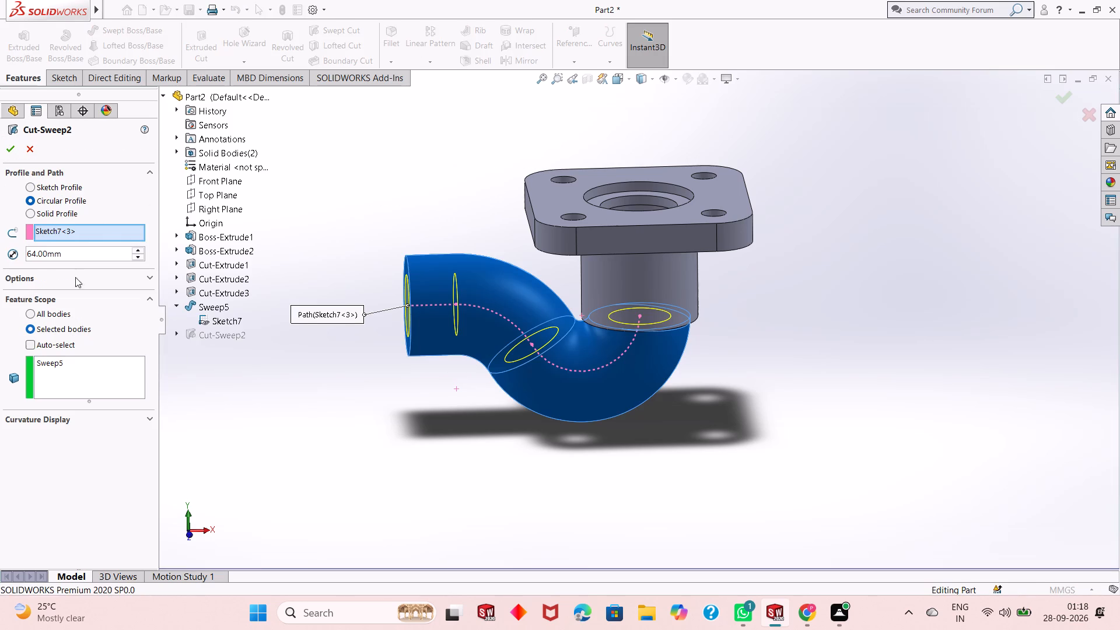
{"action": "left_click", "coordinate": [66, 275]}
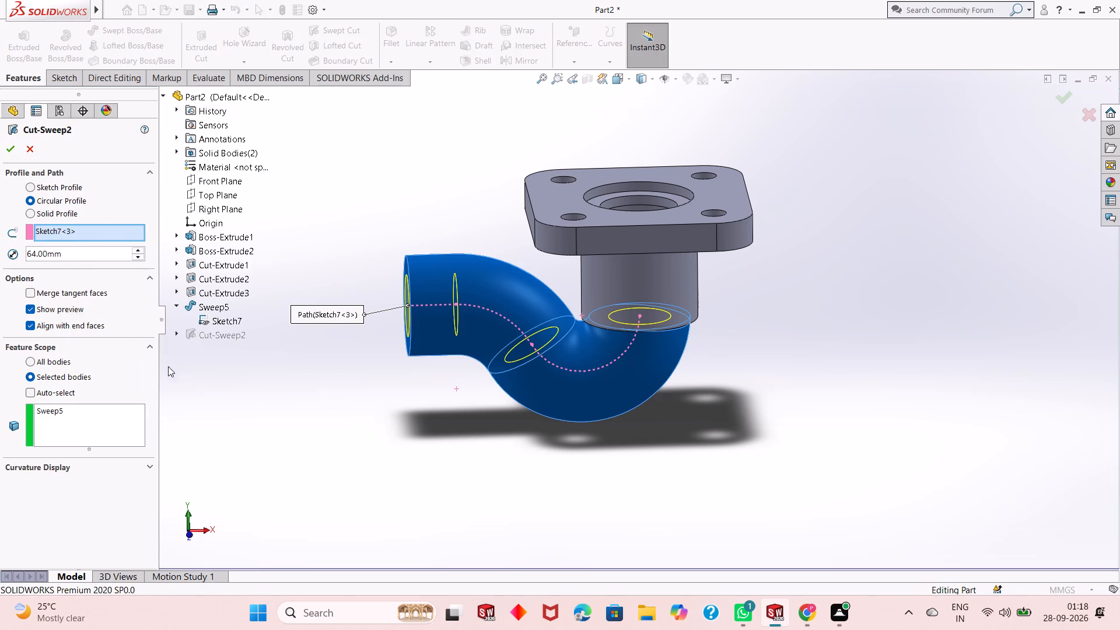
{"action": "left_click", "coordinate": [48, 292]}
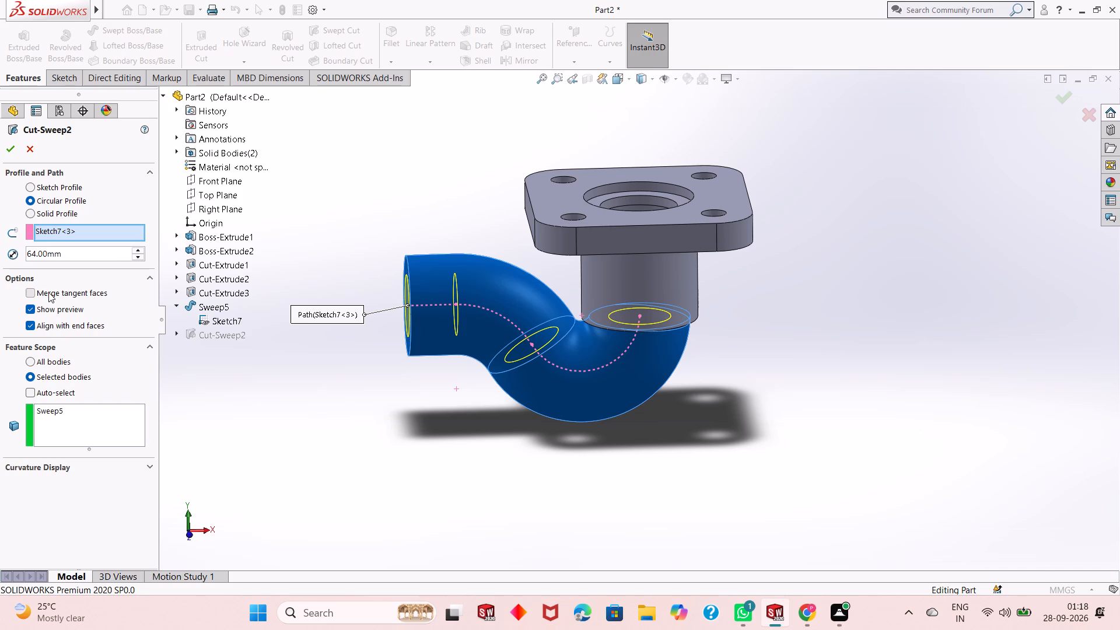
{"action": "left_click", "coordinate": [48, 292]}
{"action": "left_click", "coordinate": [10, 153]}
Edit the pipe's 64 mm swept cut, comparing its end at the cylinder's base, and turn off Align with end faces.
{"action": "middle_click_drag", "start_coordinate": [383, 395], "coordinate": [383, 396]}
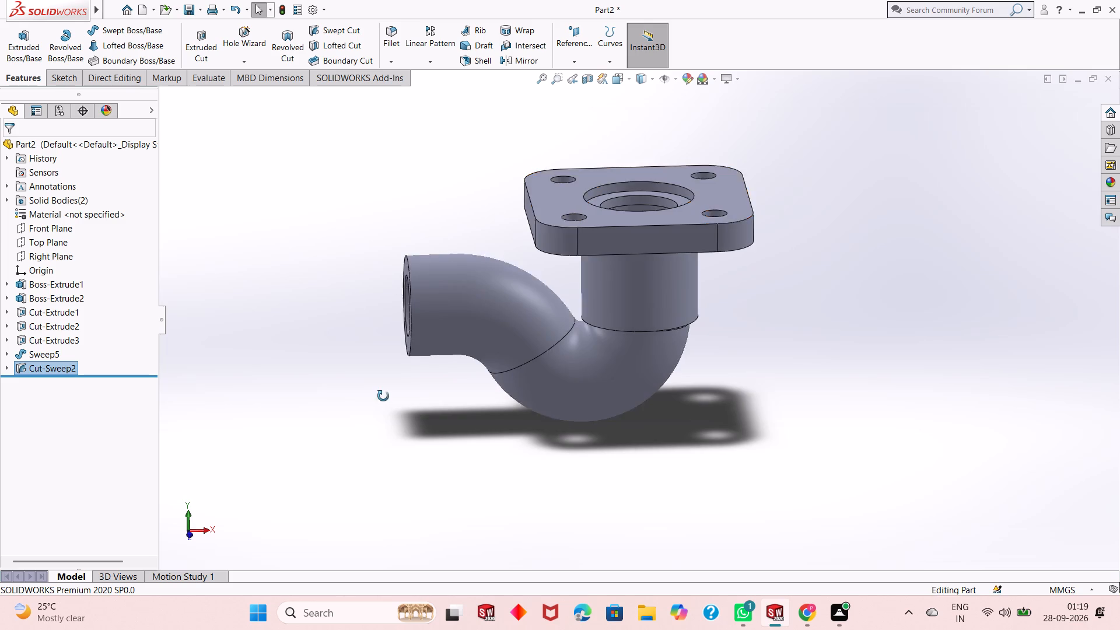
{"action": "middle_click_drag", "start_coordinate": [383, 396], "coordinate": [288, 566]}
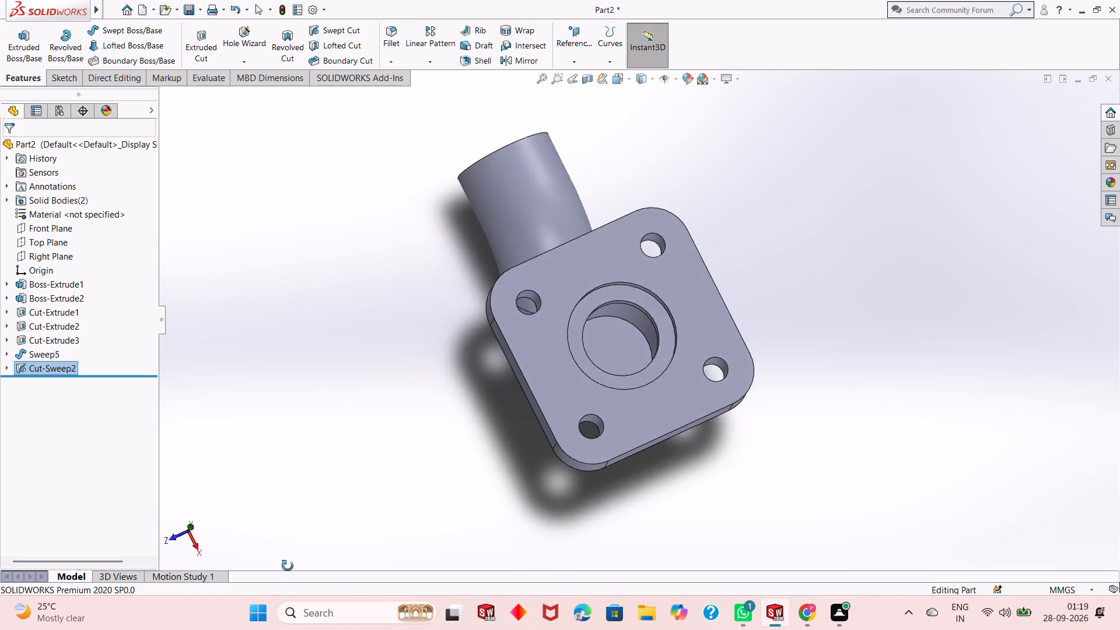
{"action": "middle_click_drag", "start_coordinate": [288, 566], "coordinate": [391, 457]}
{"action": "key", "text": "Escape"}
{"action": "key", "text": "Escape"}
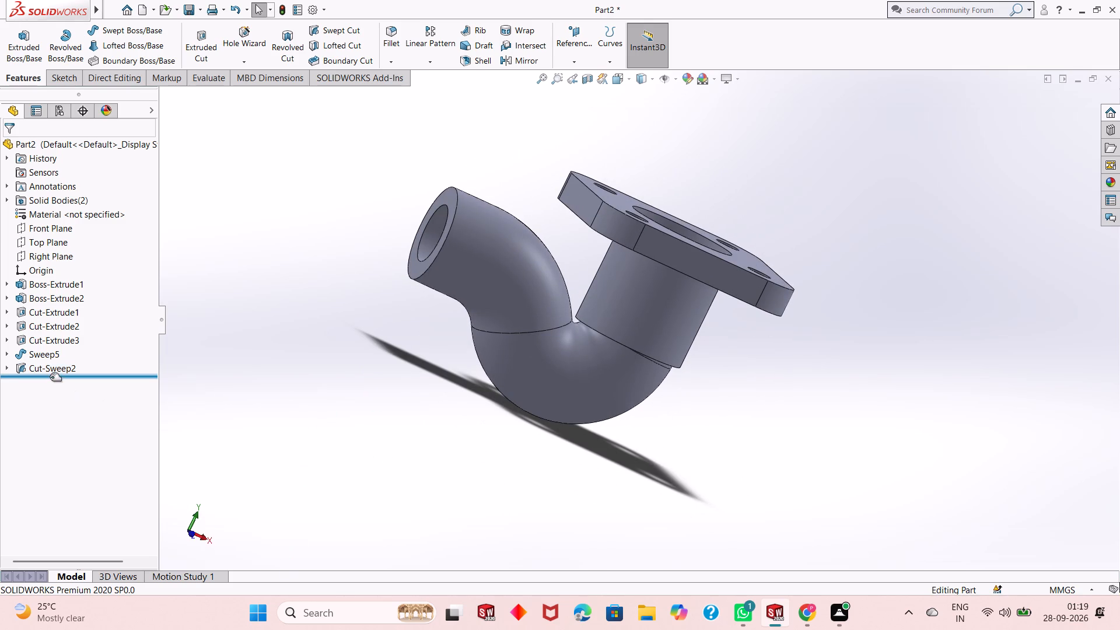
{"action": "left_click", "coordinate": [51, 371]}
{"action": "left_click", "coordinate": [57, 341]}
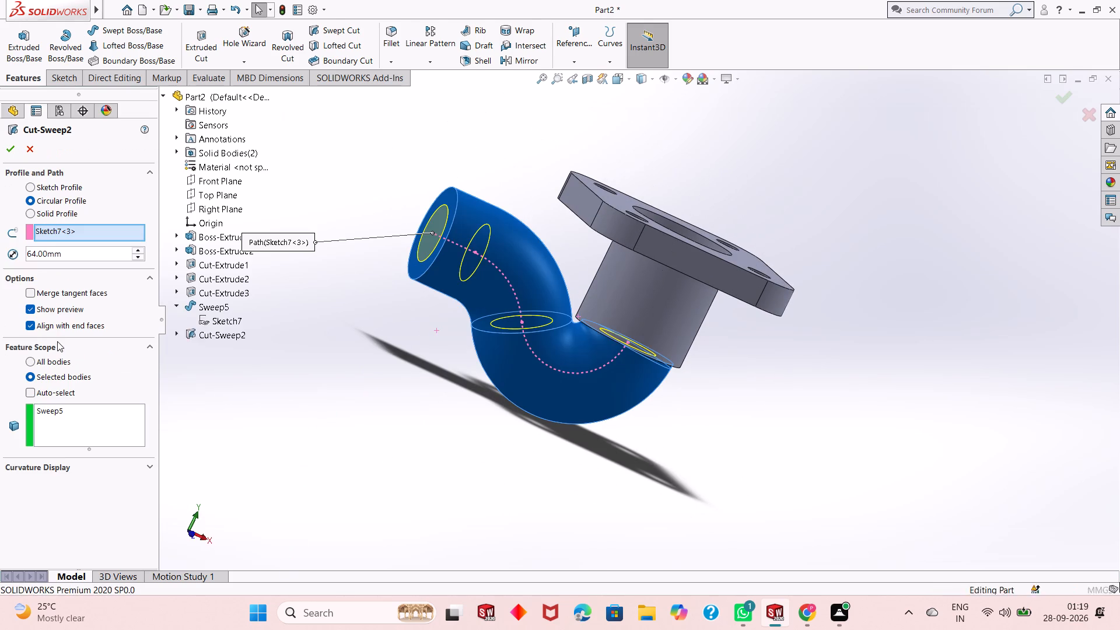
{"action": "left_click", "coordinate": [61, 325]}
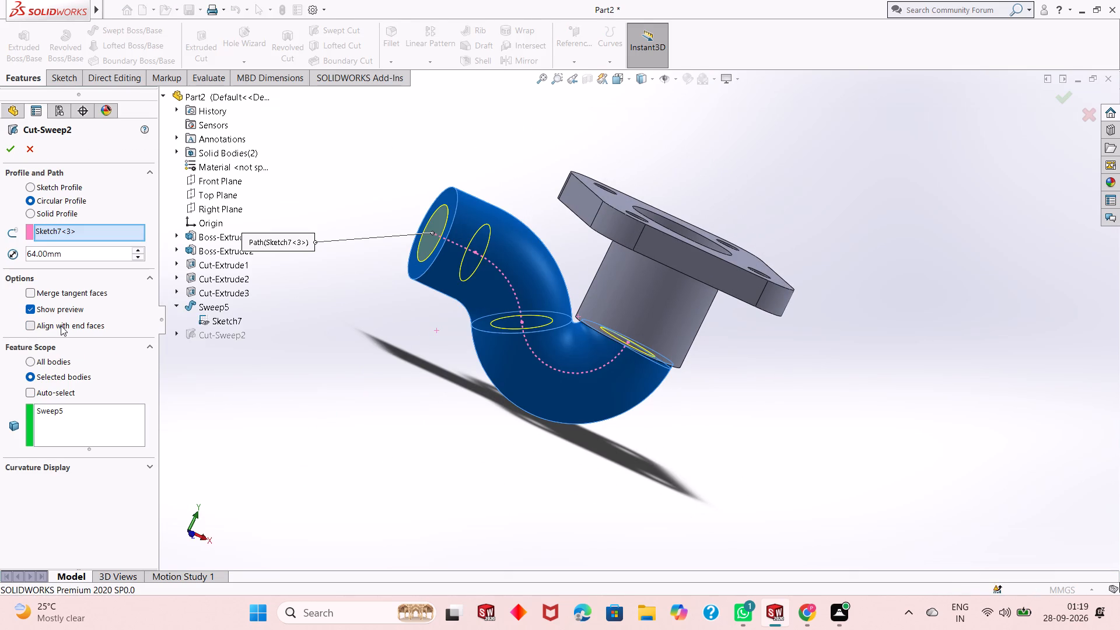
{"action": "left_click", "coordinate": [61, 325]}
{"action": "left_click", "coordinate": [61, 325]}
{"action": "scroll", "coordinate": [609, 335], "scroll_direction": "down", "scroll_amount": 4}
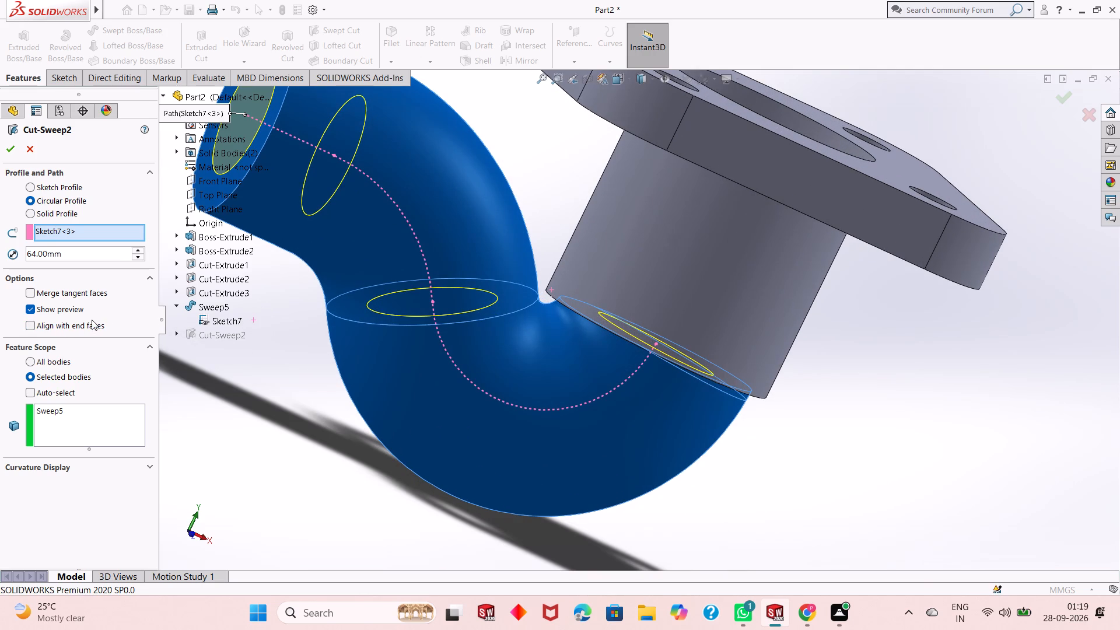
{"action": "left_click", "coordinate": [71, 324]}
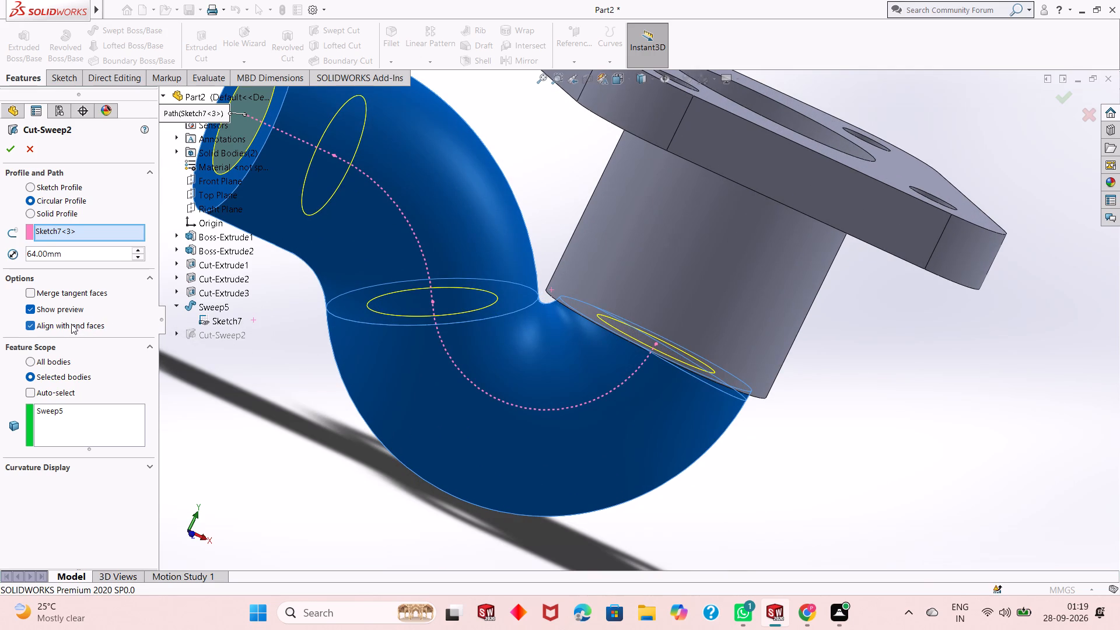
{"action": "left_click", "coordinate": [71, 324]}
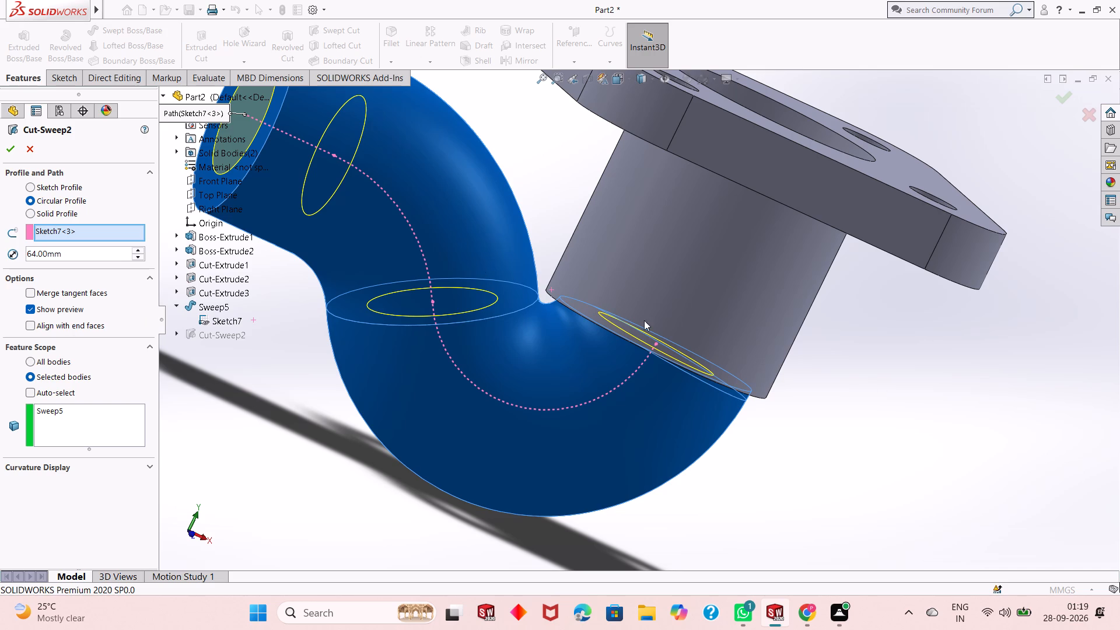
{"action": "scroll", "coordinate": [922, 391], "scroll_direction": "down", "scroll_amount": 2}
{"action": "middle_click", "coordinate": [724, 391]}
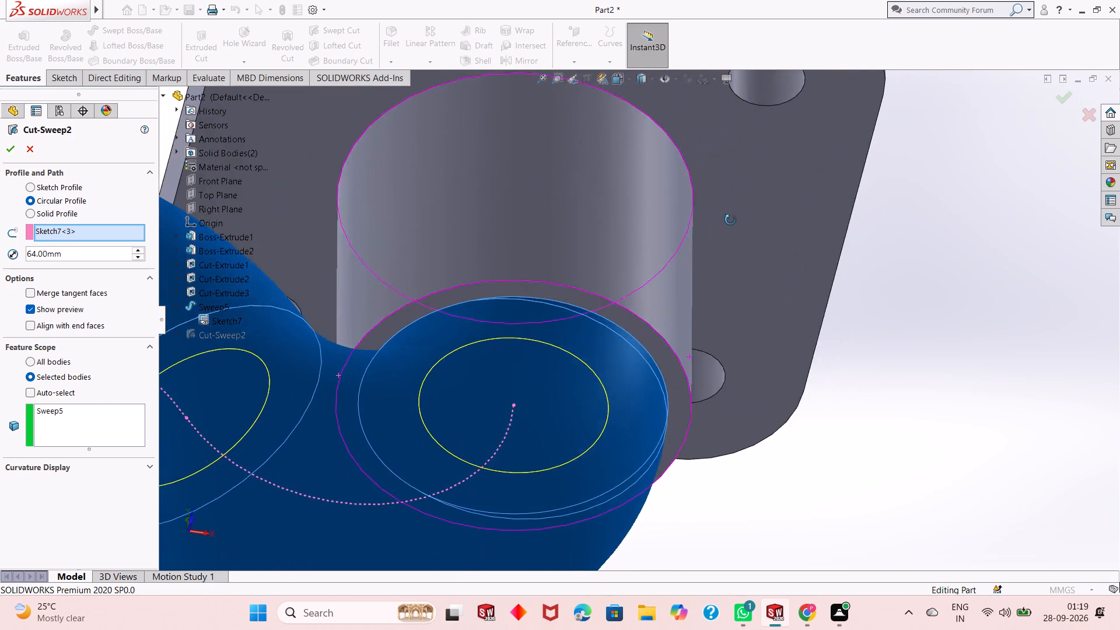
{"action": "scroll", "coordinate": [615, 381], "scroll_direction": "down", "scroll_amount": 2}
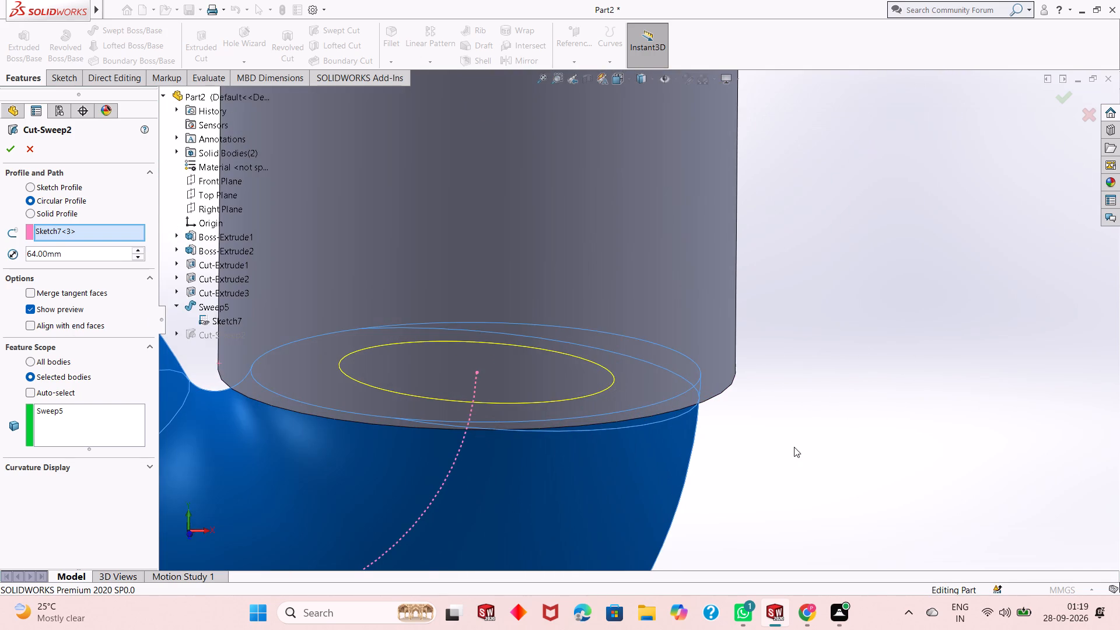
{"action": "middle_click_drag", "start_coordinate": [795, 449], "coordinate": [770, 441]}
{"action": "scroll", "coordinate": [491, 433], "scroll_direction": "up", "scroll_amount": 2}
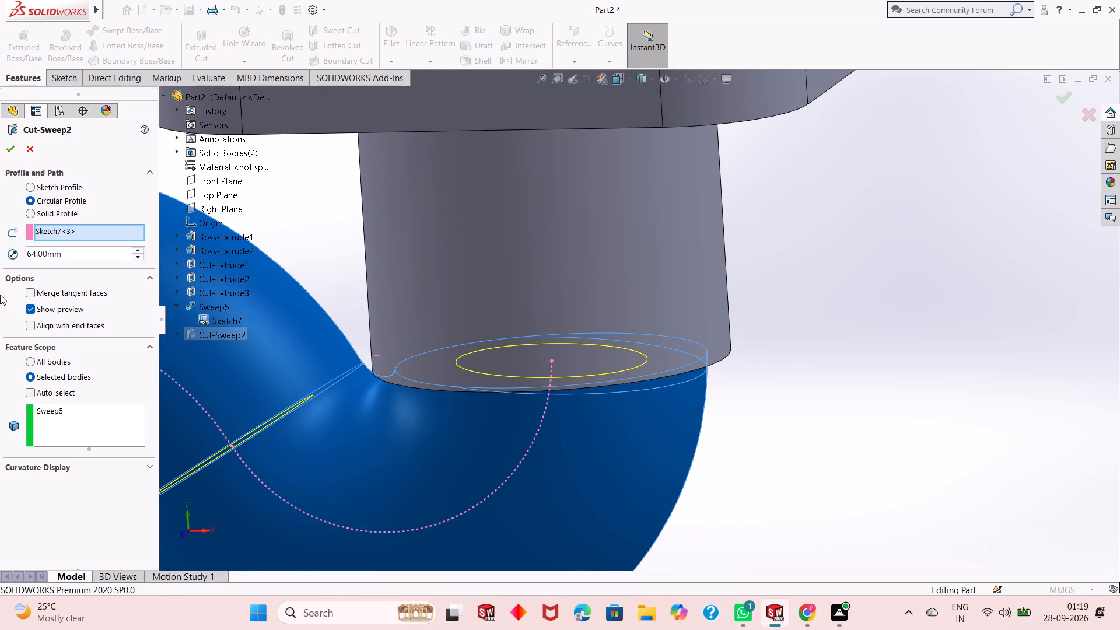
{"action": "left_click", "coordinate": [30, 326]}
{"action": "left_click", "coordinate": [31, 328]}
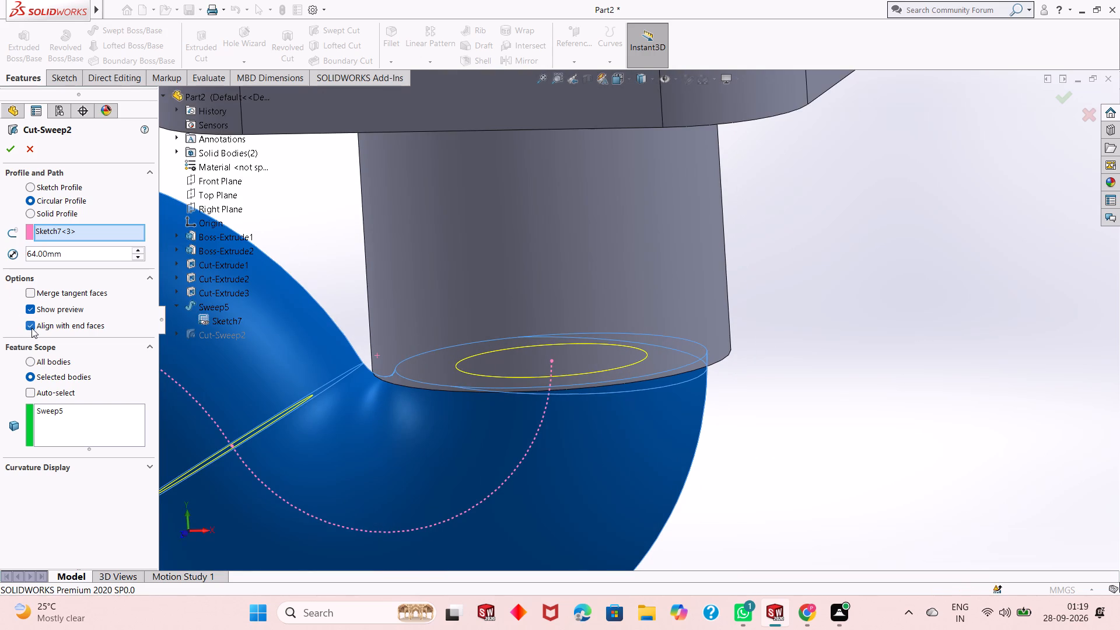
{"action": "left_click", "coordinate": [32, 328]}
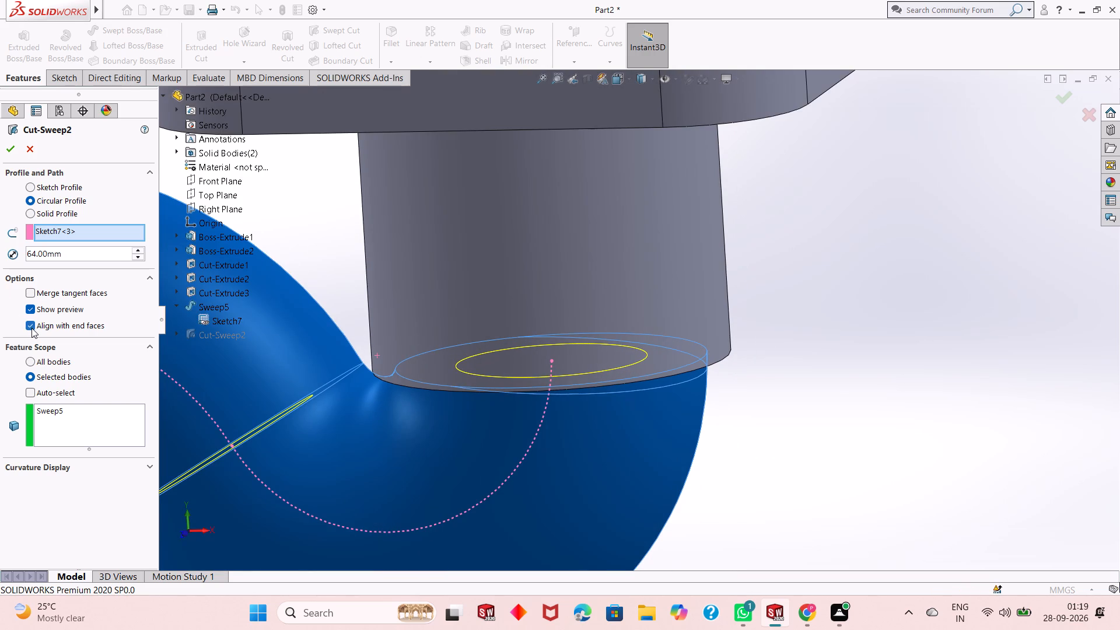
{"action": "left_click", "coordinate": [32, 328]}
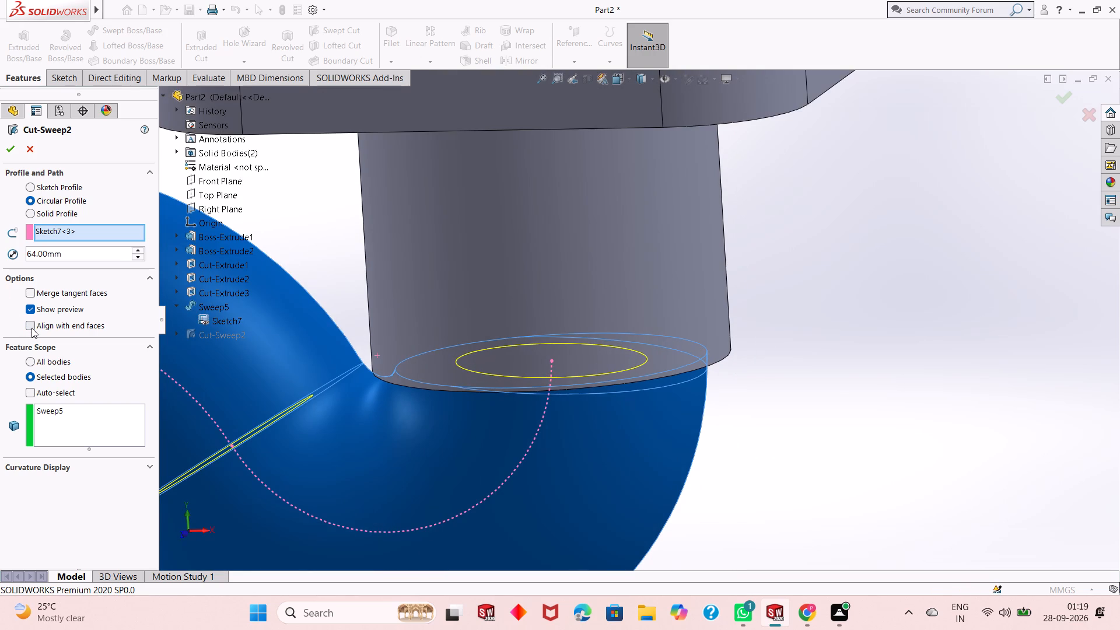
{"action": "left_click", "coordinate": [32, 328]}
{"action": "left_click", "coordinate": [32, 328]}
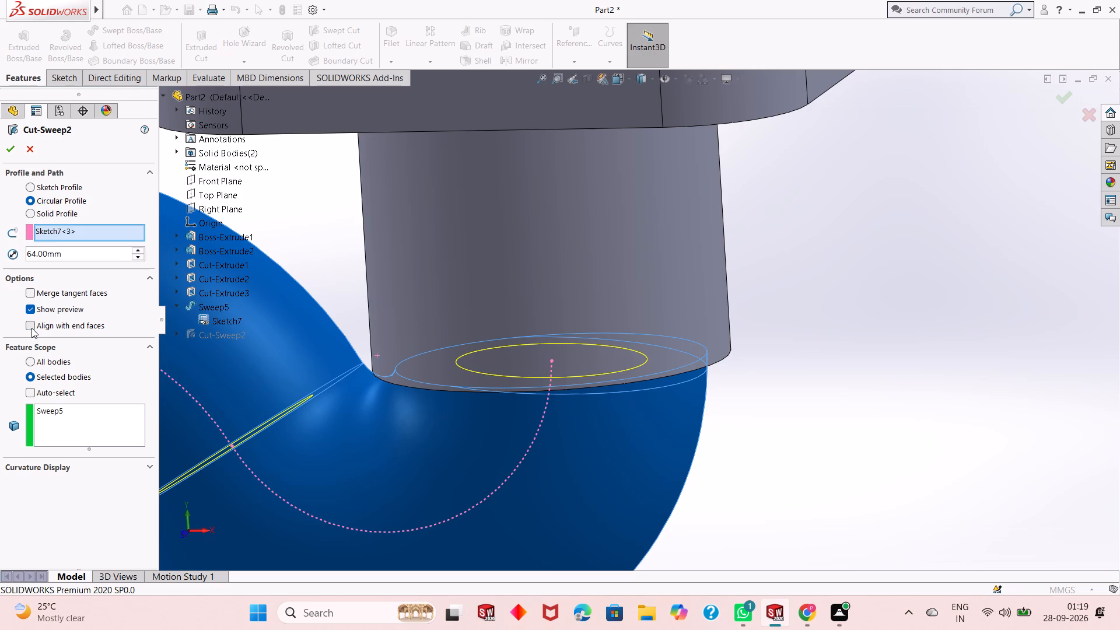
{"action": "left_click", "coordinate": [32, 328]}
{"action": "left_click", "coordinate": [32, 328]}
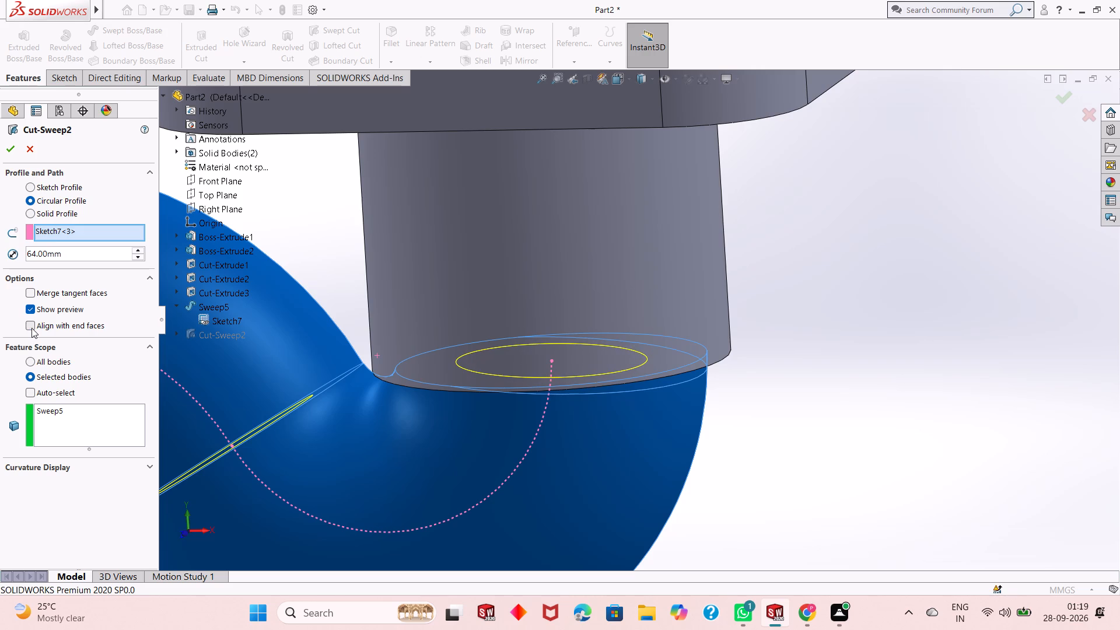
{"action": "left_click", "coordinate": [32, 328]}
{"action": "left_click", "coordinate": [32, 328]}
{"action": "left_click", "coordinate": [16, 154]}
Inspect a Front Plane section view through the pipe and cylinder, checking where the 64 mm swept cut ends at the base.
{"action": "scroll", "coordinate": [372, 389], "scroll_direction": "up", "scroll_amount": 2}
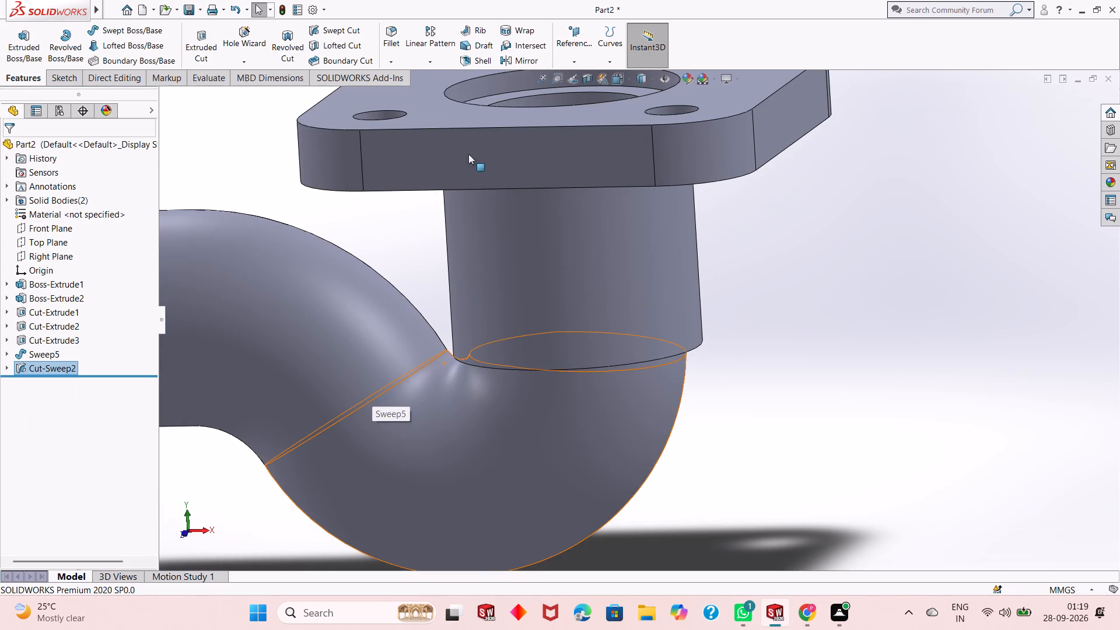
{"action": "left_click", "coordinate": [591, 79]}
{"action": "middle_click_drag", "start_coordinate": [695, 400], "coordinate": [699, 399]}
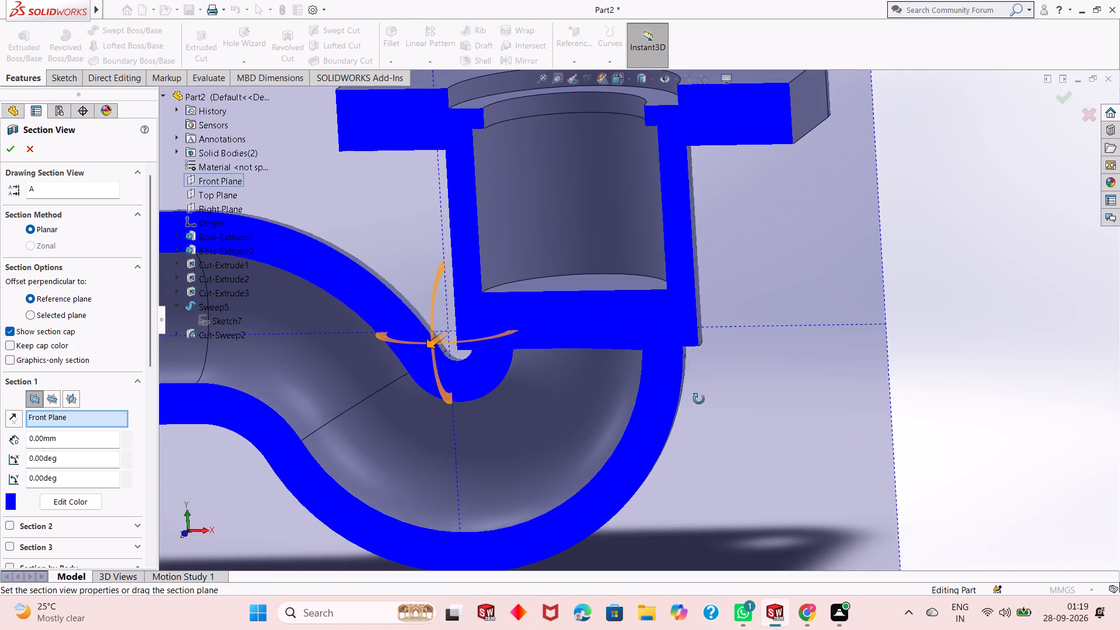
{"action": "middle_click_drag", "start_coordinate": [699, 399], "coordinate": [708, 380]}
{"action": "middle_click_drag", "start_coordinate": [710, 372], "coordinate": [720, 361]}
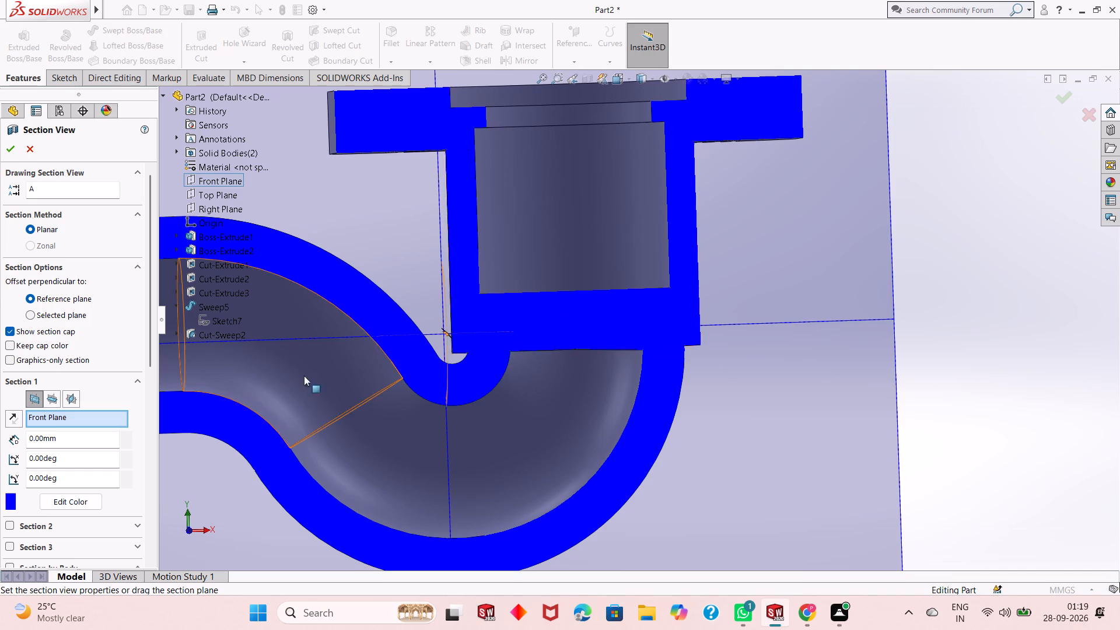
{"action": "key", "text": "Escape"}
{"action": "key", "text": "Escape"}
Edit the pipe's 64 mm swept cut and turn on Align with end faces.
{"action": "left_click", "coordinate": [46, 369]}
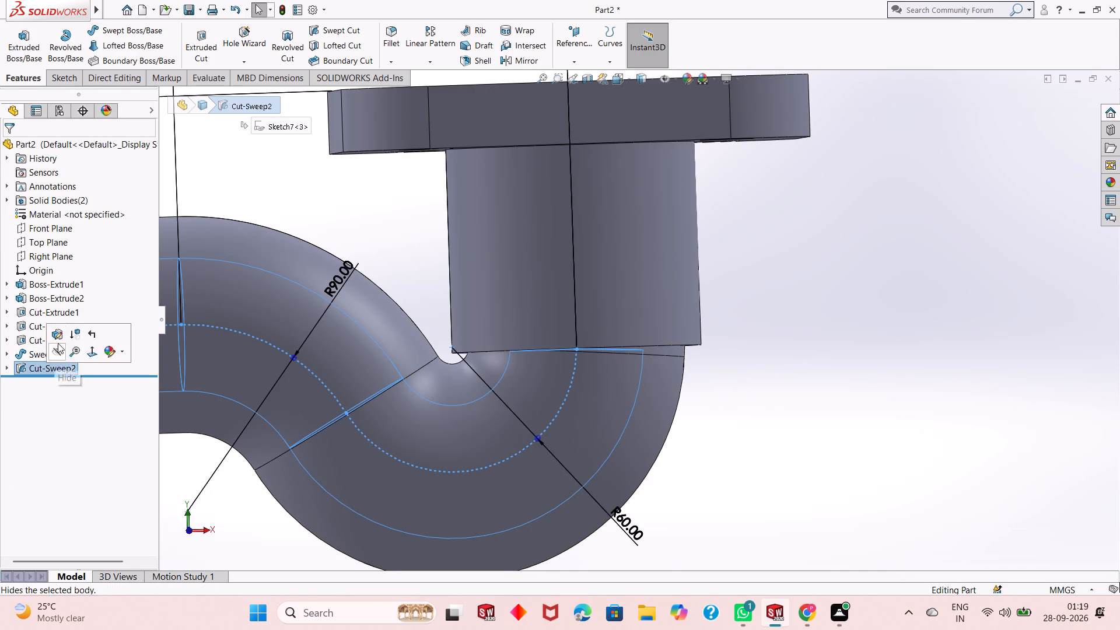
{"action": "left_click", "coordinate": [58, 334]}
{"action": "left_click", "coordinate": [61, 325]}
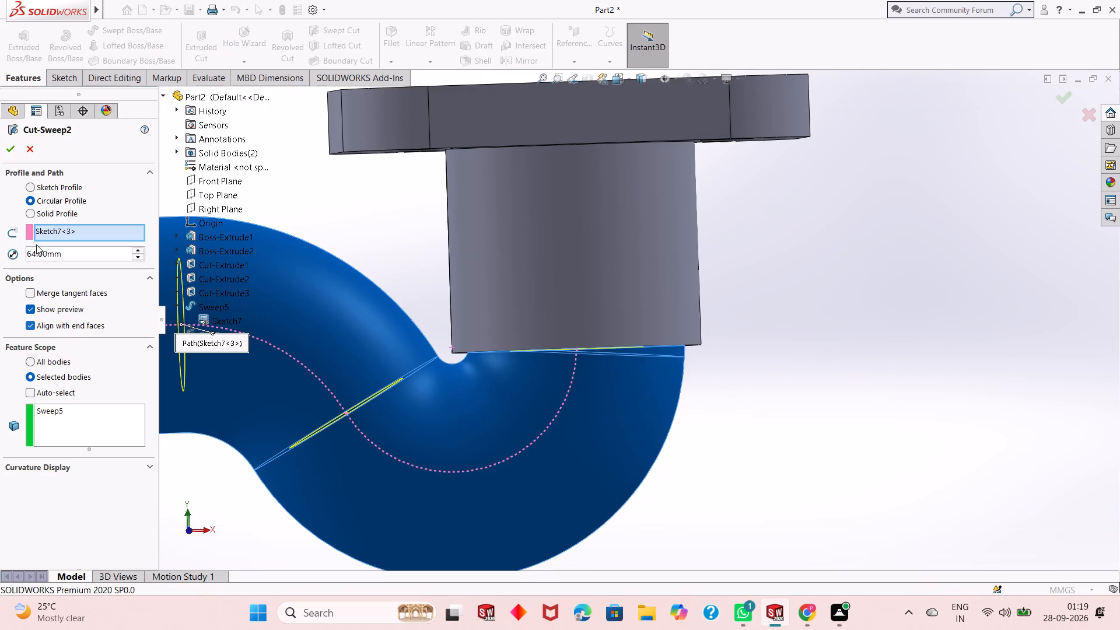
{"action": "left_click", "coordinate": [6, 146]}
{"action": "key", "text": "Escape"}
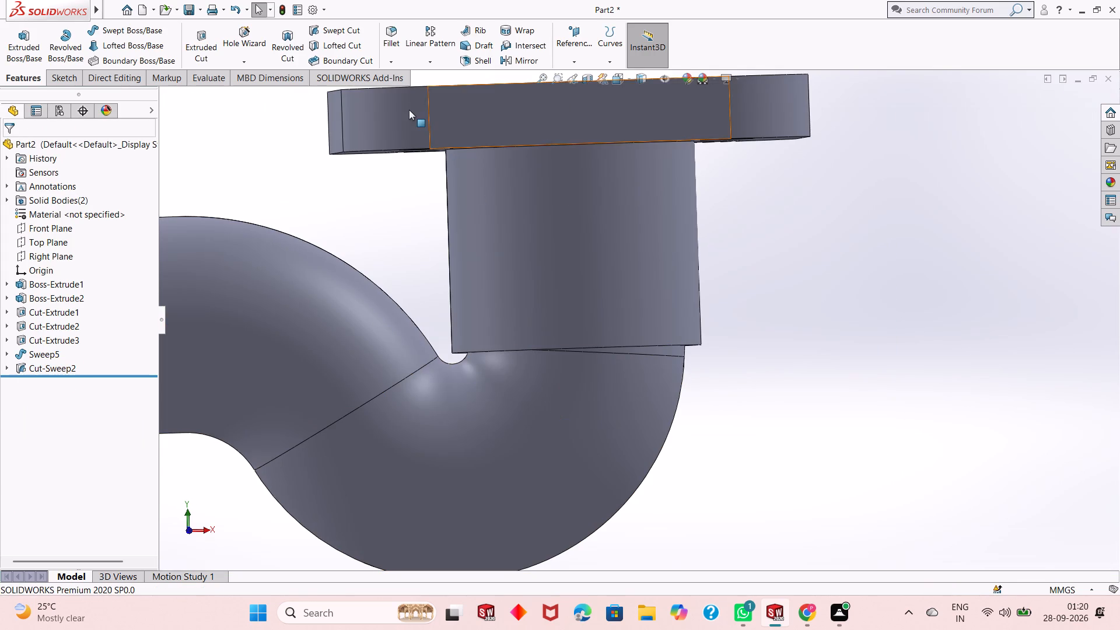
Inspect the swept cut's end under the cylinder's bore in a Front Plane section view.
{"action": "left_click", "coordinate": [589, 76]}
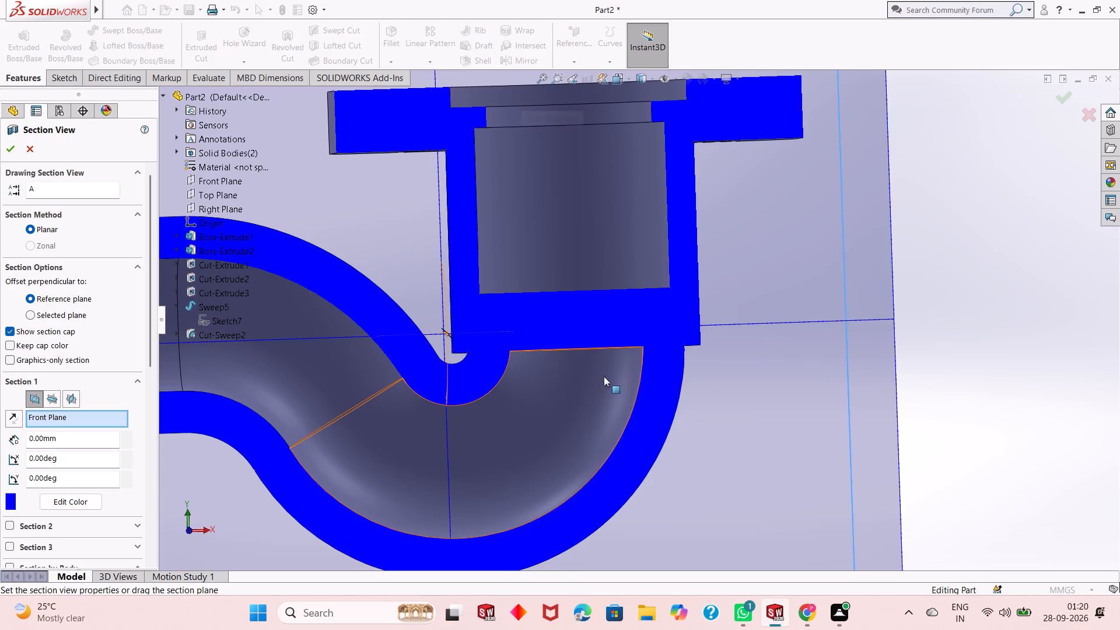
{"action": "scroll", "coordinate": [580, 381], "scroll_direction": "down", "scroll_amount": 2}
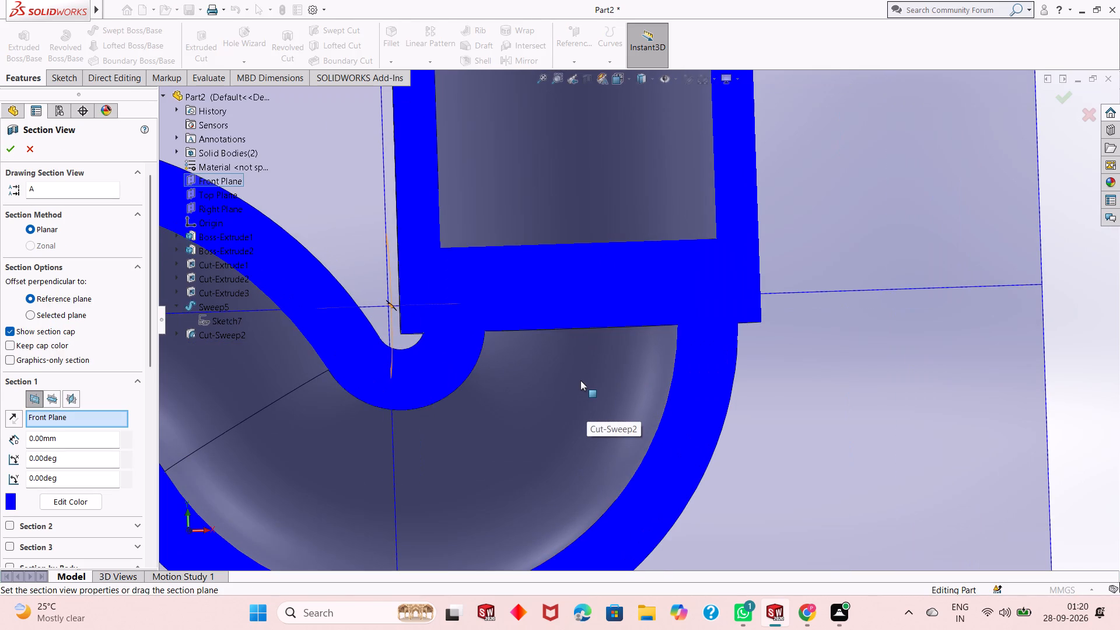
{"action": "scroll", "coordinate": [570, 306], "scroll_direction": "down", "scroll_amount": 3}
{"action": "scroll", "coordinate": [570, 317], "scroll_direction": "up", "scroll_amount": 6}
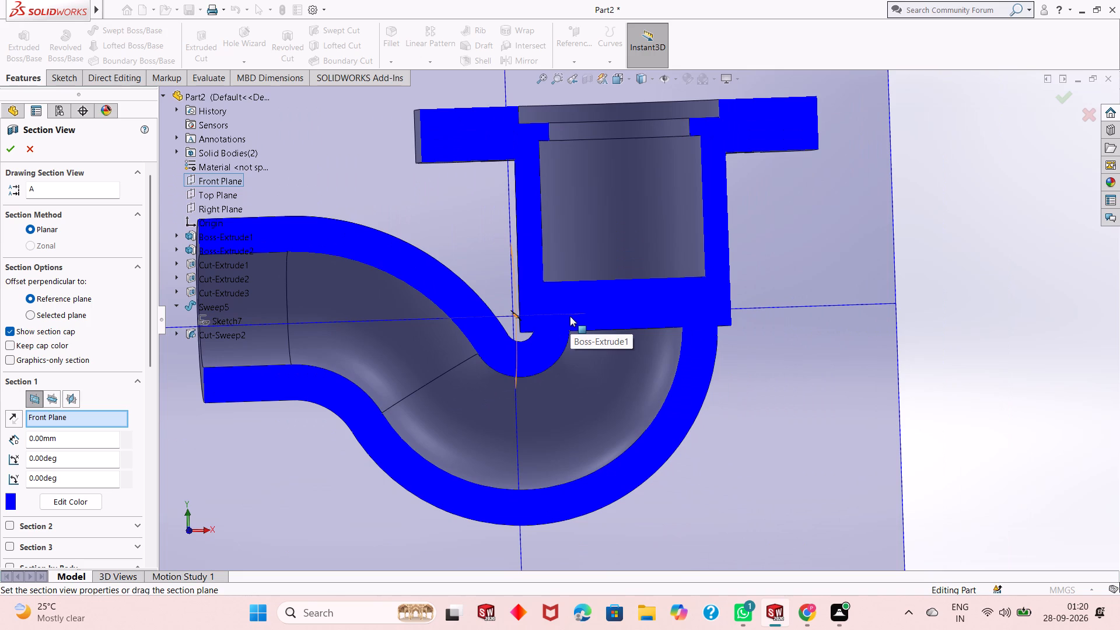
{"action": "scroll", "coordinate": [601, 357], "scroll_direction": "down", "scroll_amount": 1}
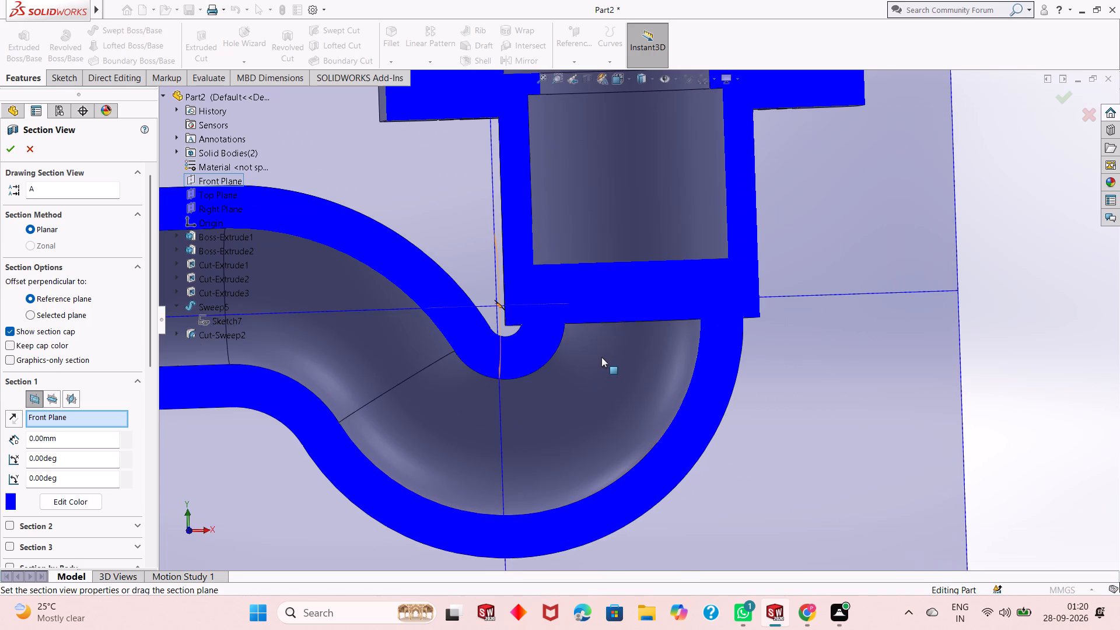
{"action": "key", "text": "Escape"}
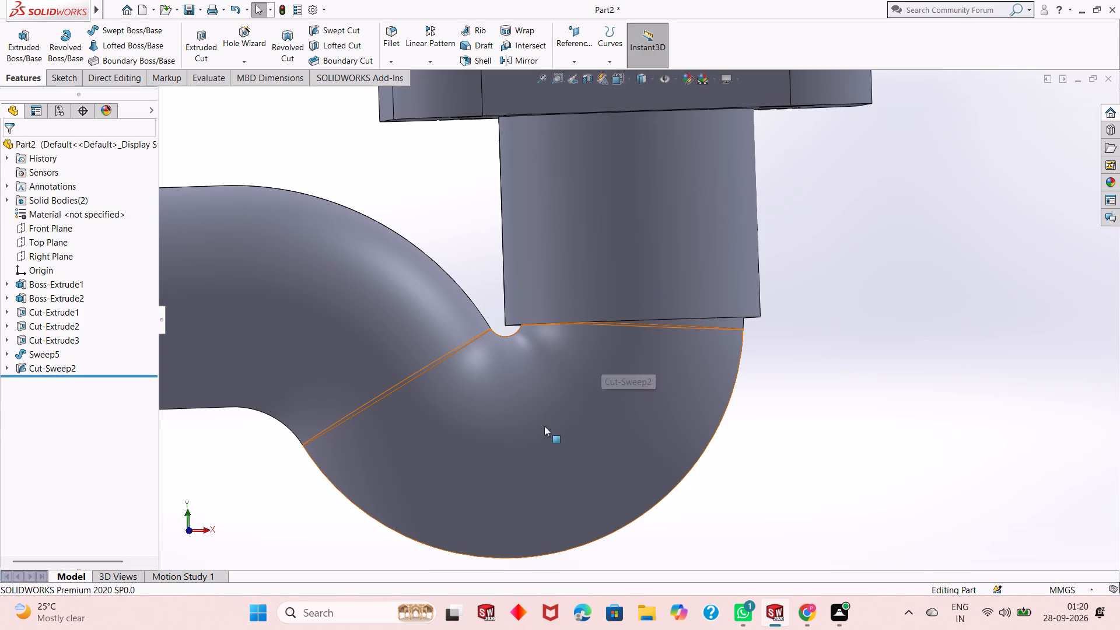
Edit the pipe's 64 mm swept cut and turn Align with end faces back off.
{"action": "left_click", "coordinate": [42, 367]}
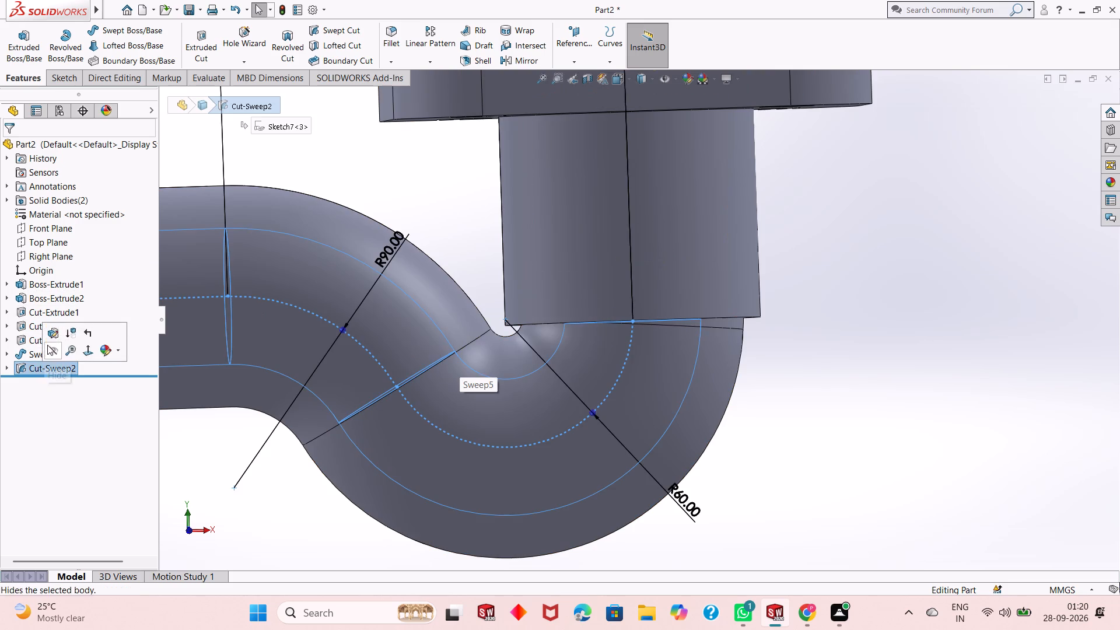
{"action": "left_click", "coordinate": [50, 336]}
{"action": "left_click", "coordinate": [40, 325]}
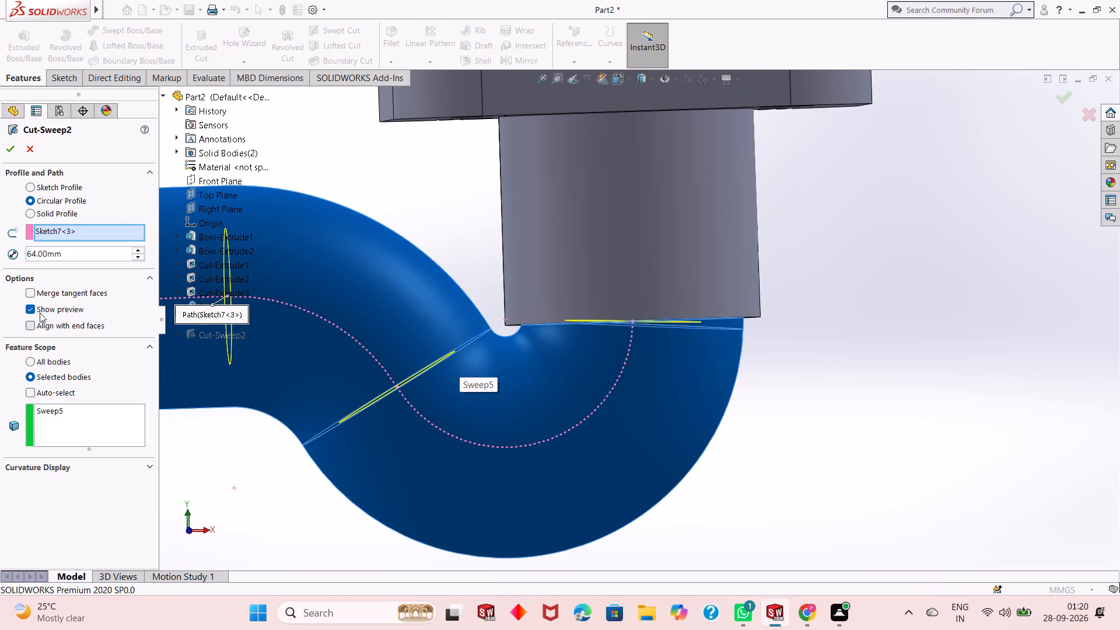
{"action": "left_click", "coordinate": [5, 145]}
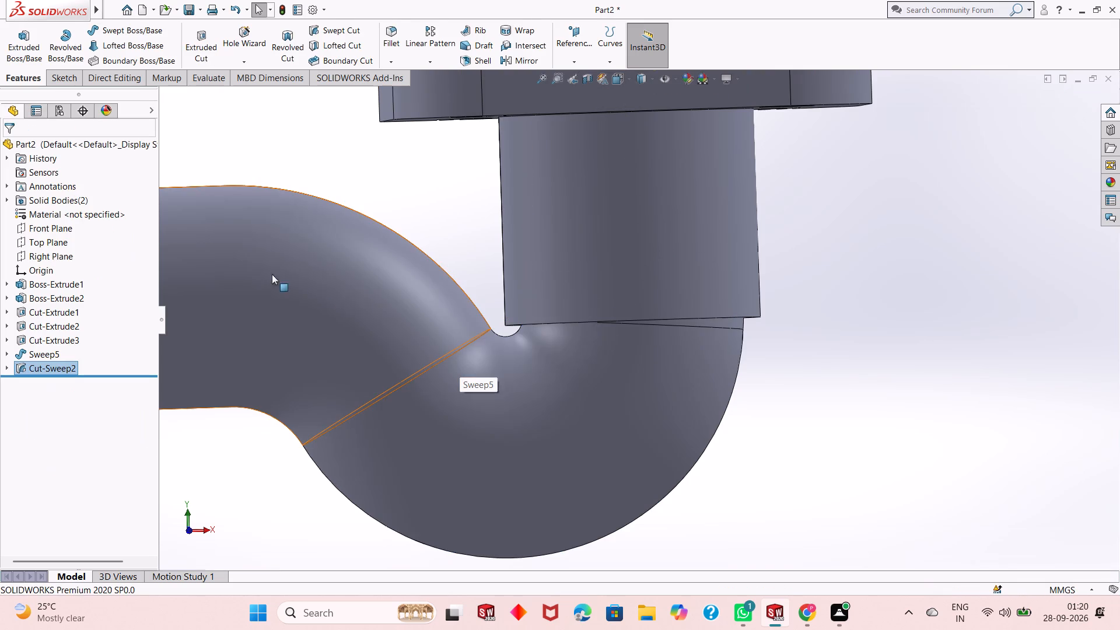
Recheck the junction between pipe and cylinder base in a Front Plane section view.
{"action": "left_click", "coordinate": [586, 76]}
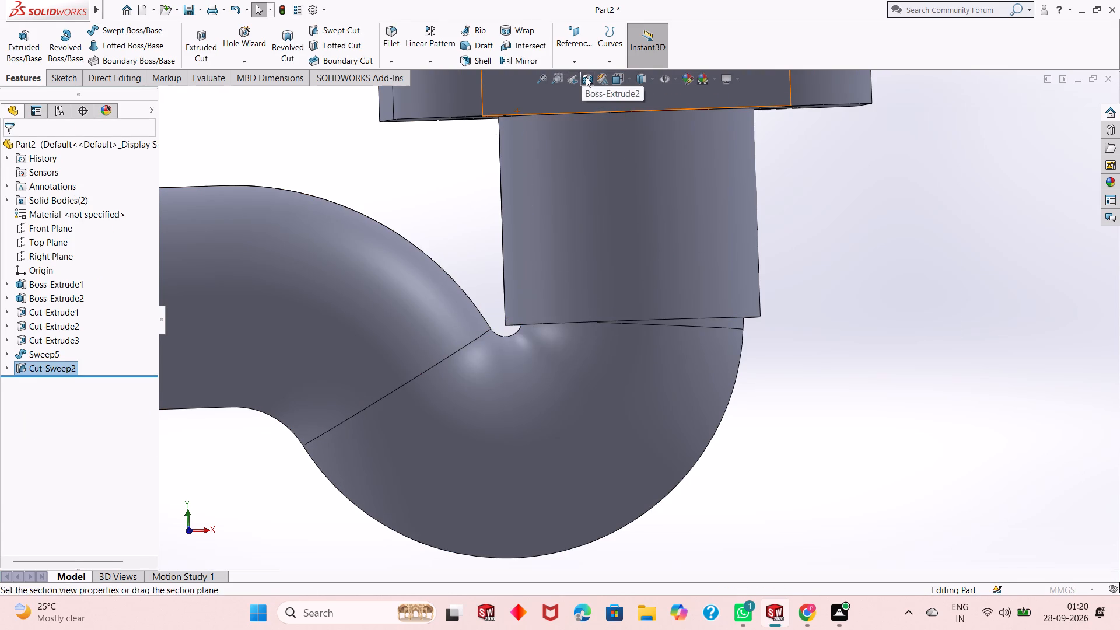
{"action": "key", "text": "grave"}
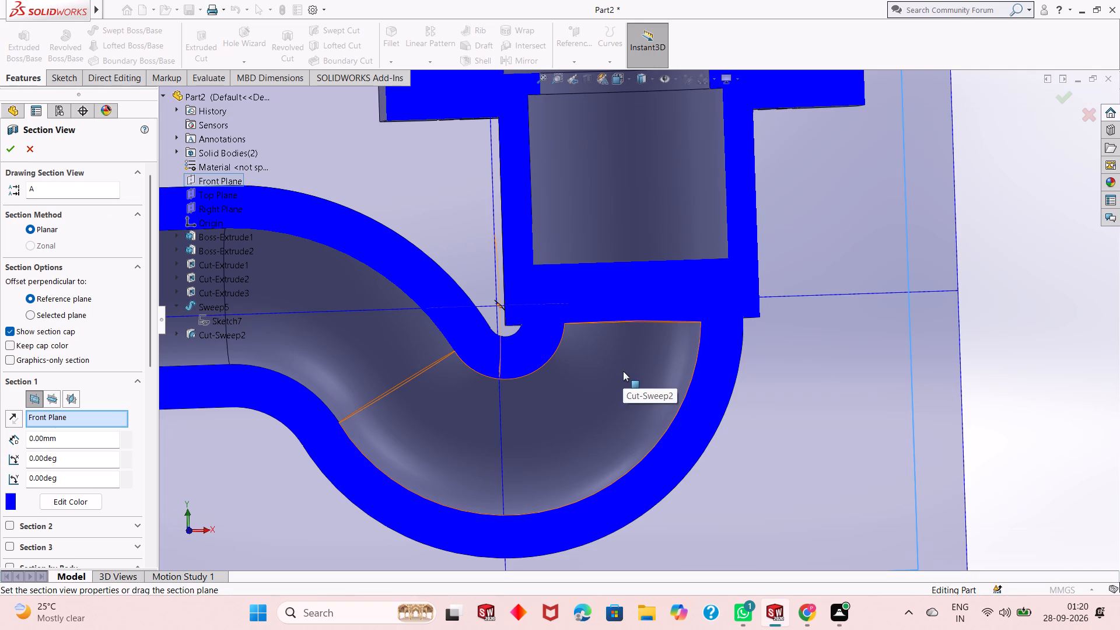
{"action": "key", "text": "Escape"}
{"action": "key", "text": "Escape"}
Start a sketch on the floor of the cylinder's bore and draw an origin-centred circle about 52 mm in diameter.
{"action": "scroll", "coordinate": [622, 393], "scroll_direction": "up", "scroll_amount": 3}
{"action": "middle_click_drag", "start_coordinate": [643, 313], "coordinate": [646, 444]}
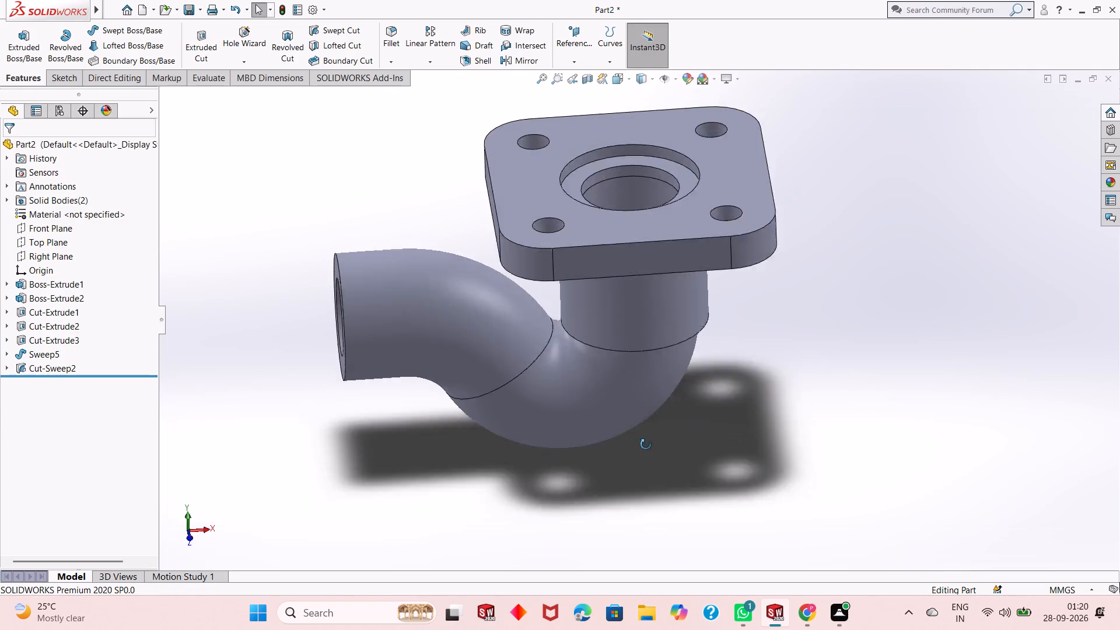
{"action": "middle_click_drag", "start_coordinate": [646, 444], "coordinate": [648, 502]}
{"action": "left_click", "coordinate": [624, 261]}
{"action": "left_click", "coordinate": [674, 235]}
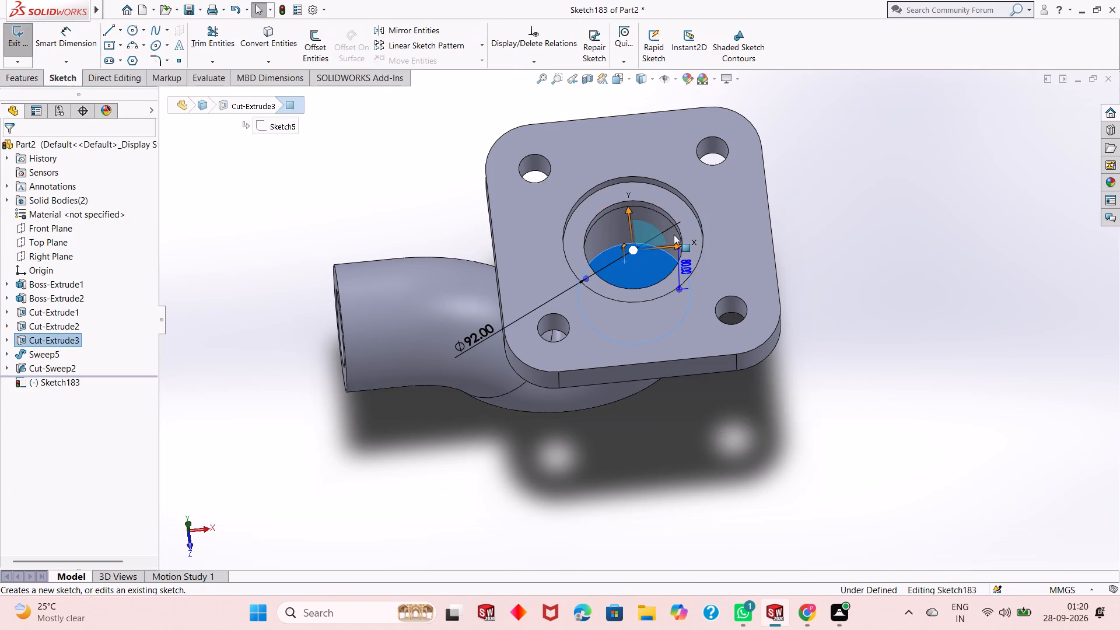
{"action": "key", "text": "ctrl+8"}
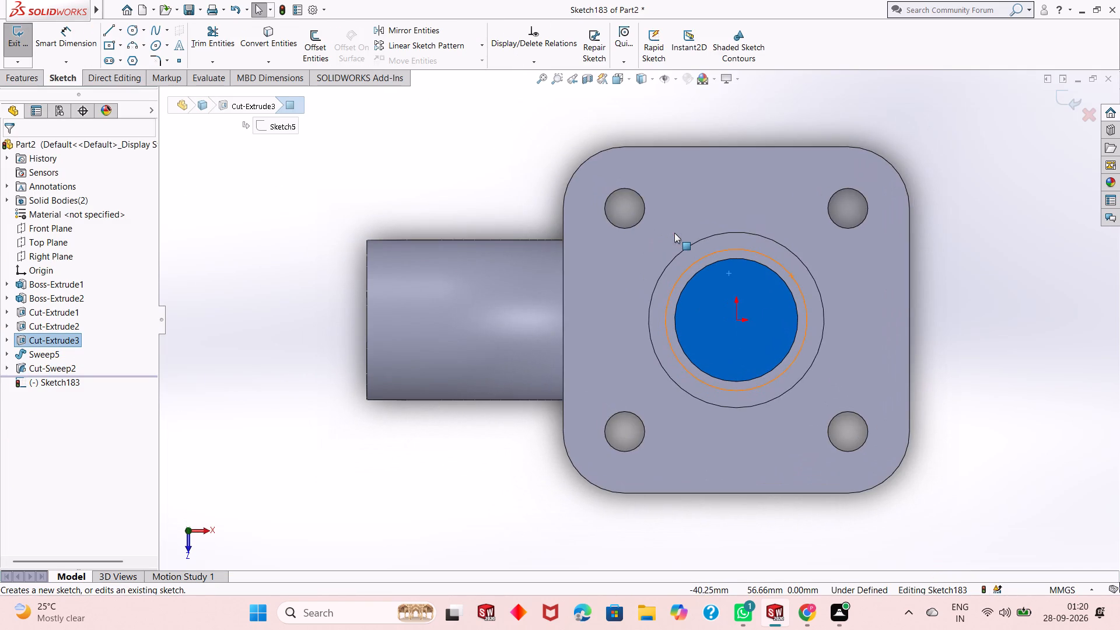
{"action": "key", "text": "Escape"}
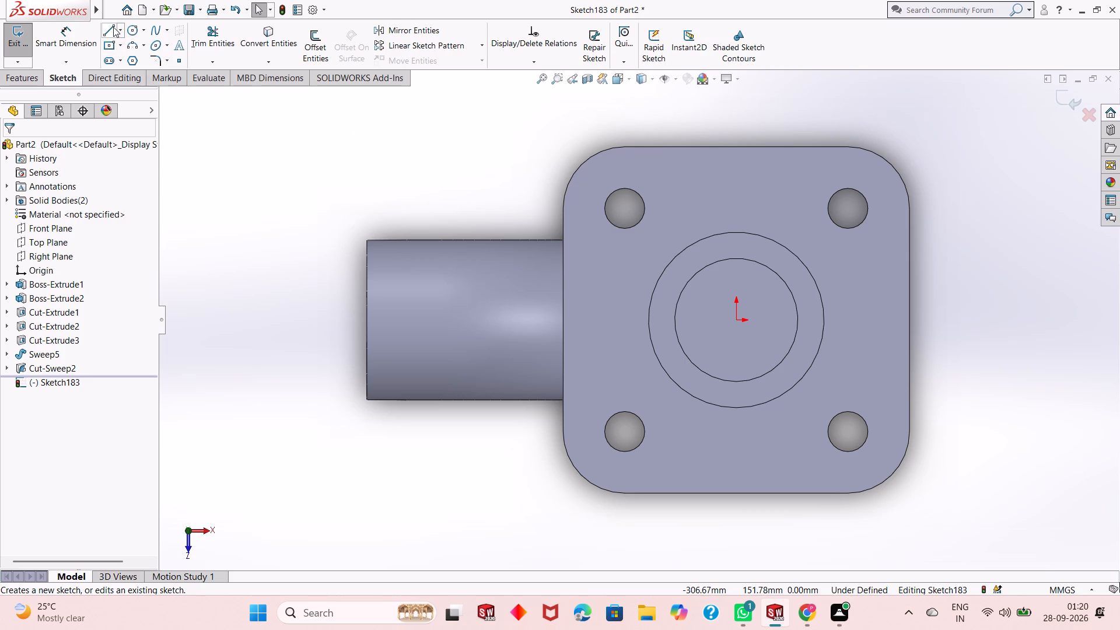
{"action": "left_click", "coordinate": [129, 30]}
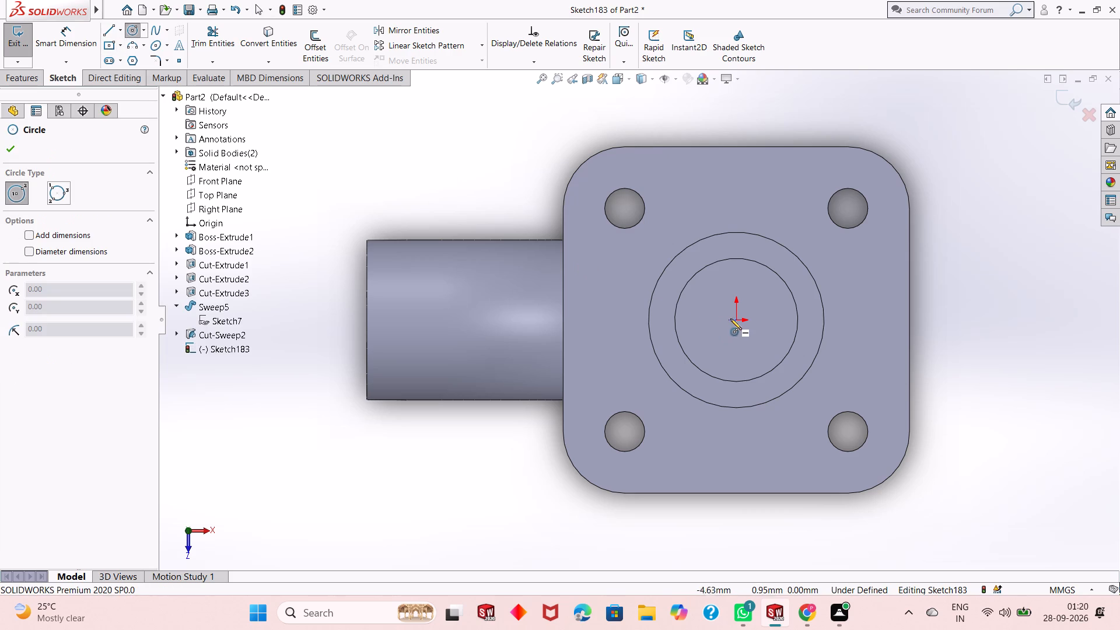
{"action": "left_click", "coordinate": [736, 323]}
{"action": "left_click", "coordinate": [761, 289]}
{"action": "right_click", "coordinate": [428, 175]}
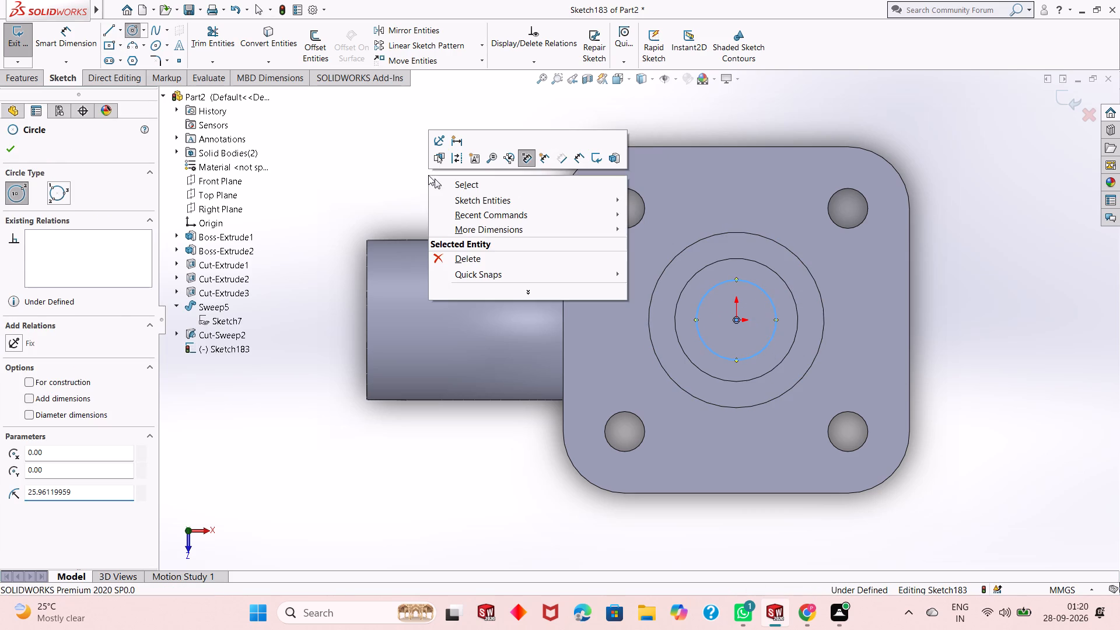
{"action": "left_click", "coordinate": [455, 184]}
Dimension the circle on the bore floor to a diameter of 80 mm.
{"action": "left_click", "coordinate": [56, 32]}
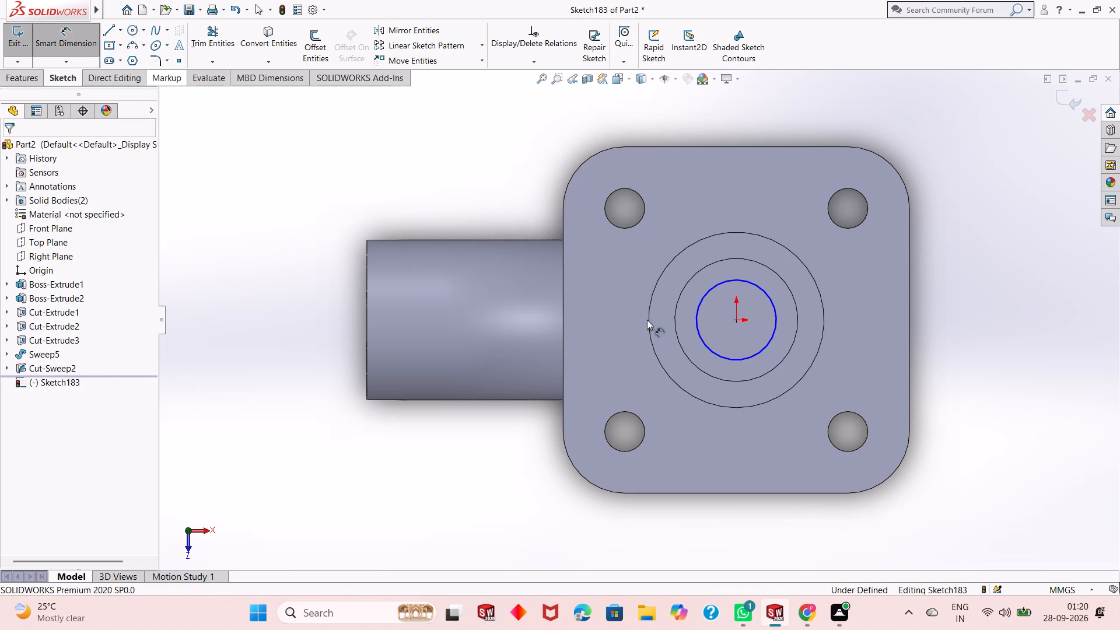
{"action": "left_click", "coordinate": [716, 352]}
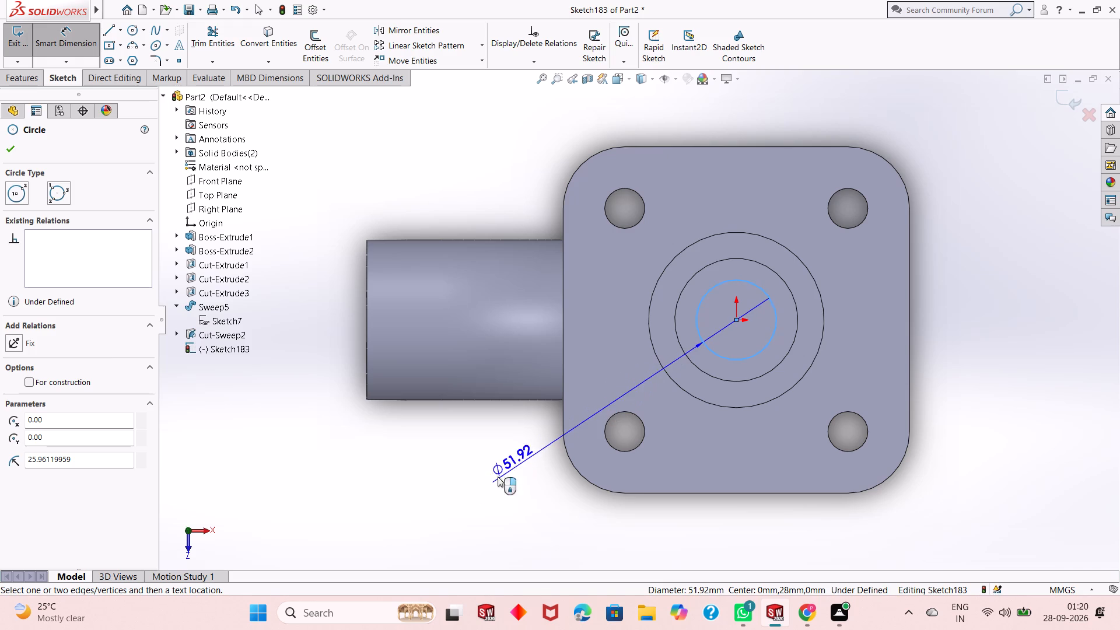
{"action": "left_click", "coordinate": [443, 492]}
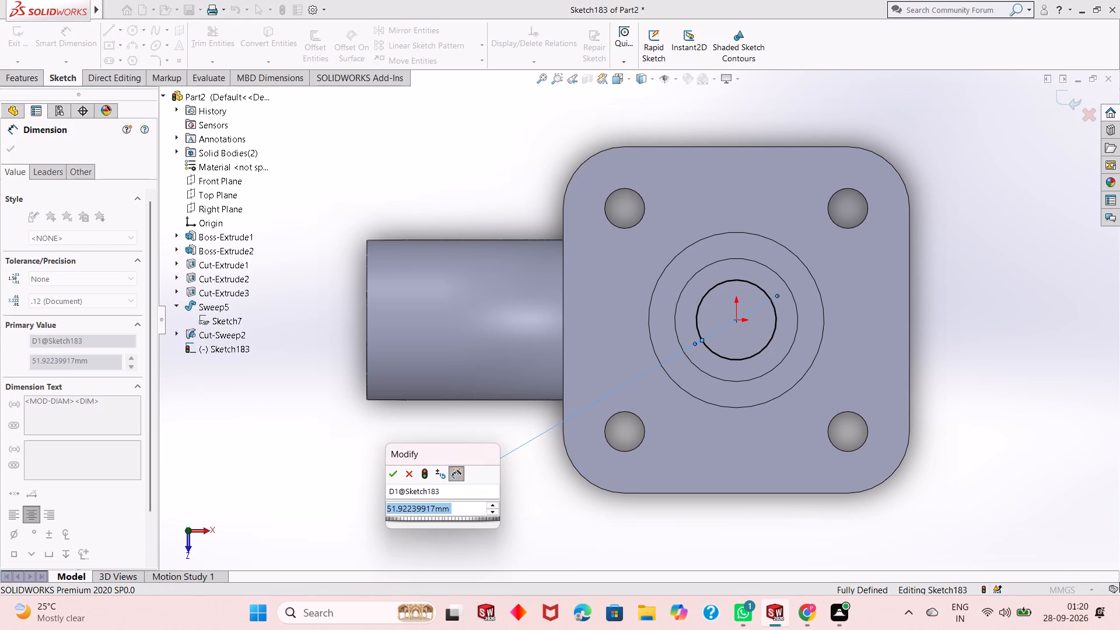
{"action": "type", "text": "80"}
{"action": "key", "text": "Return"}
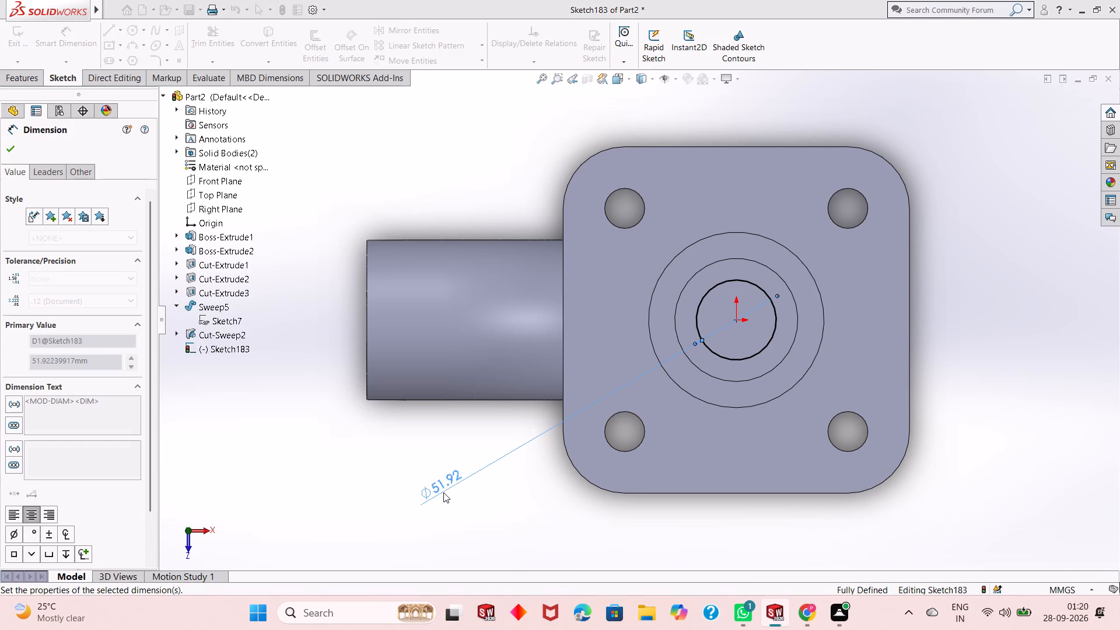
{"action": "left_click", "coordinate": [3, 150]}
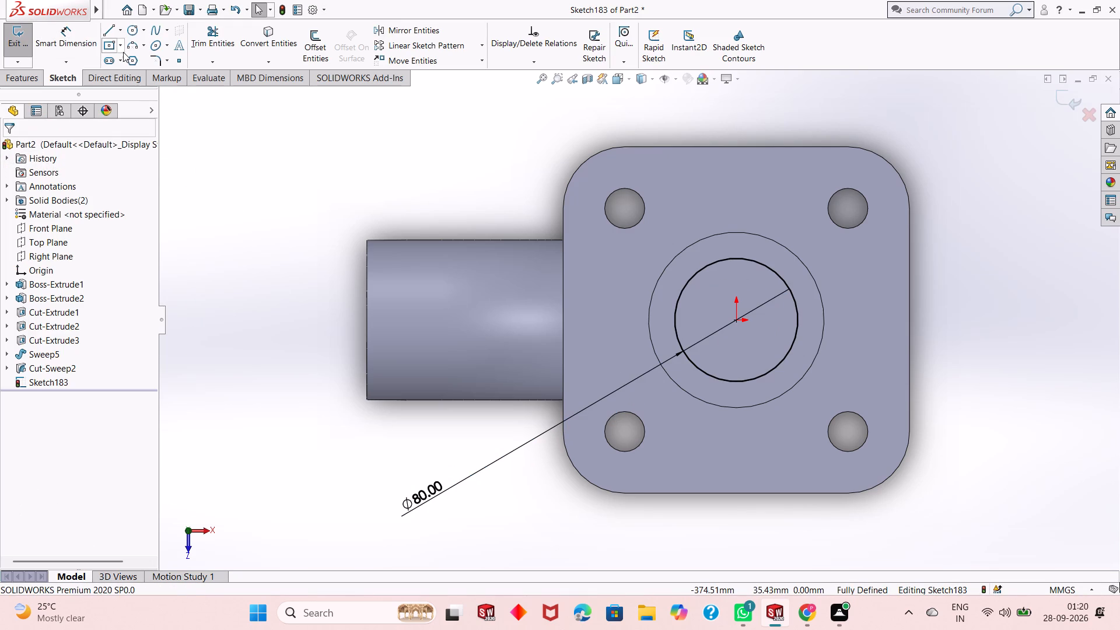
Cut the 80 mm circle down through the cylinder's base with a Blind Extruded Cut 28 mm deep.
{"action": "left_click", "coordinate": [20, 71]}
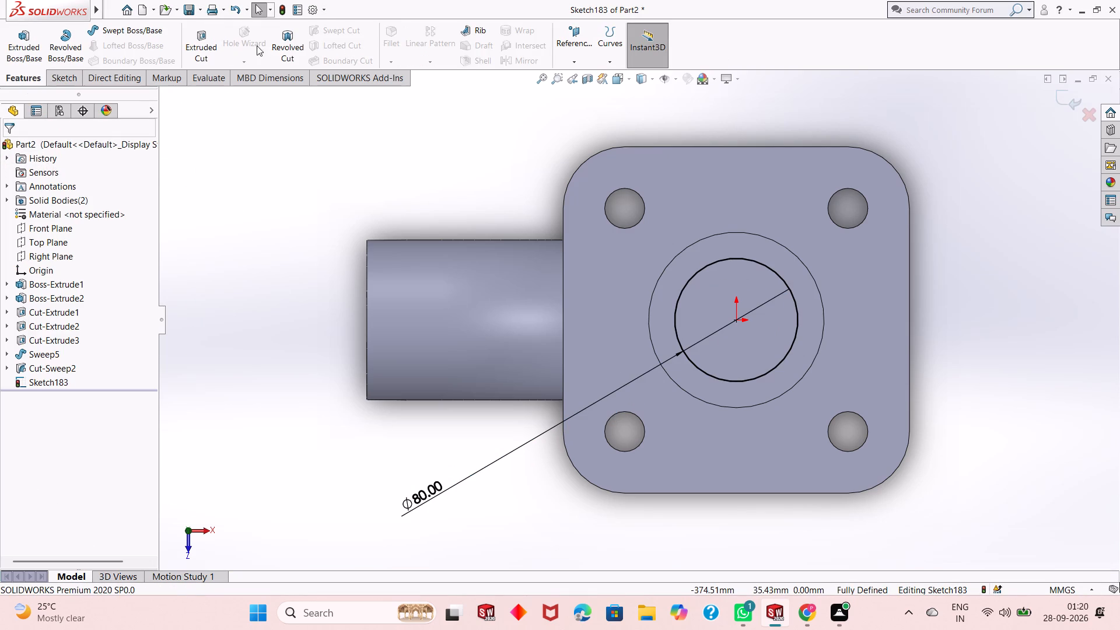
{"action": "left_click", "coordinate": [206, 48]}
{"action": "middle_click_drag", "start_coordinate": [596, 379], "coordinate": [583, 246]}
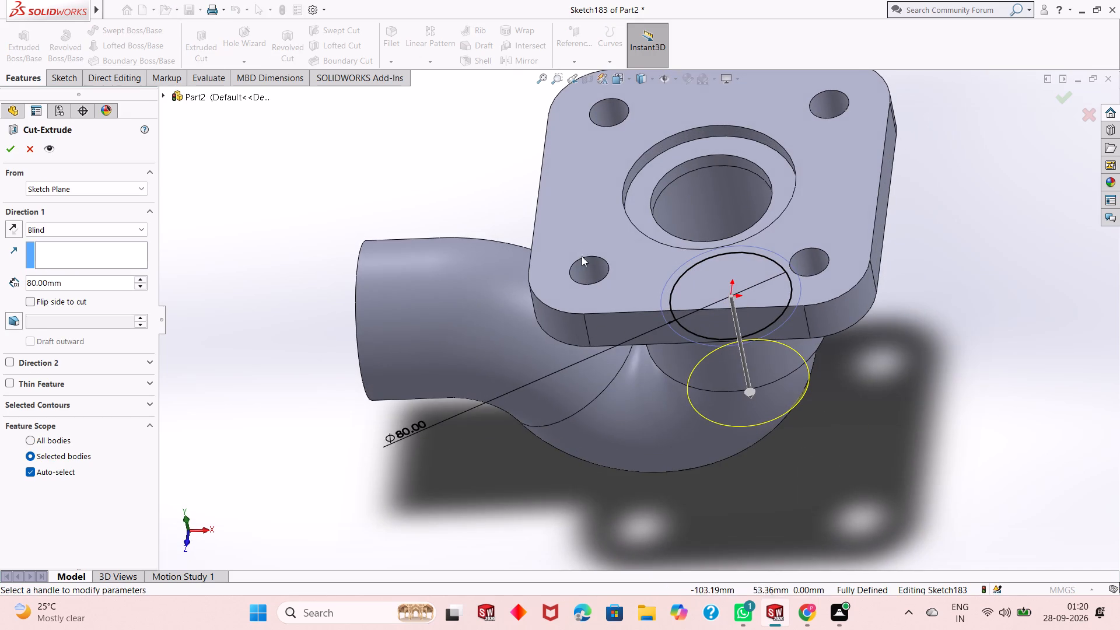
{"action": "middle_click_drag", "start_coordinate": [481, 426], "coordinate": [524, 357]}
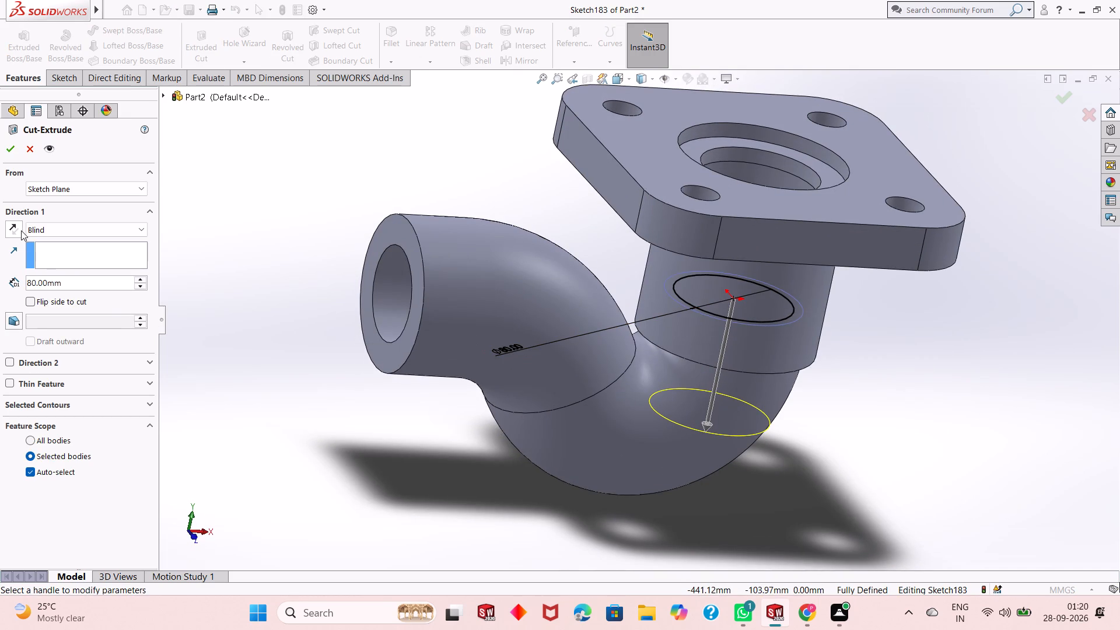
{"action": "double_click", "coordinate": [68, 282]}
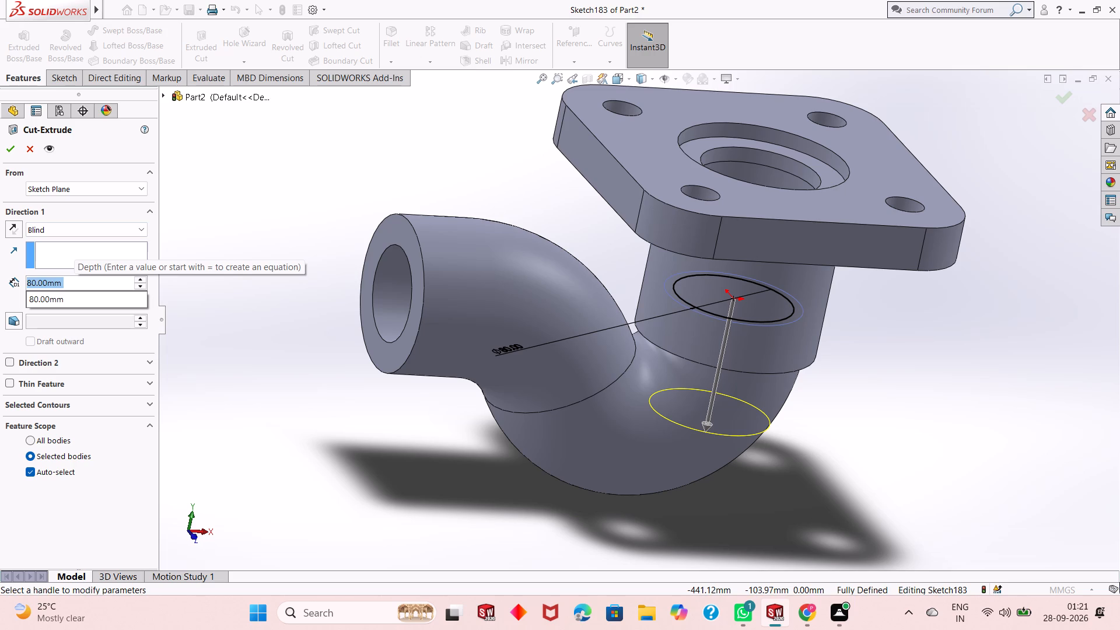
{"action": "type", "text": "28"}
{"action": "key", "text": "Return"}
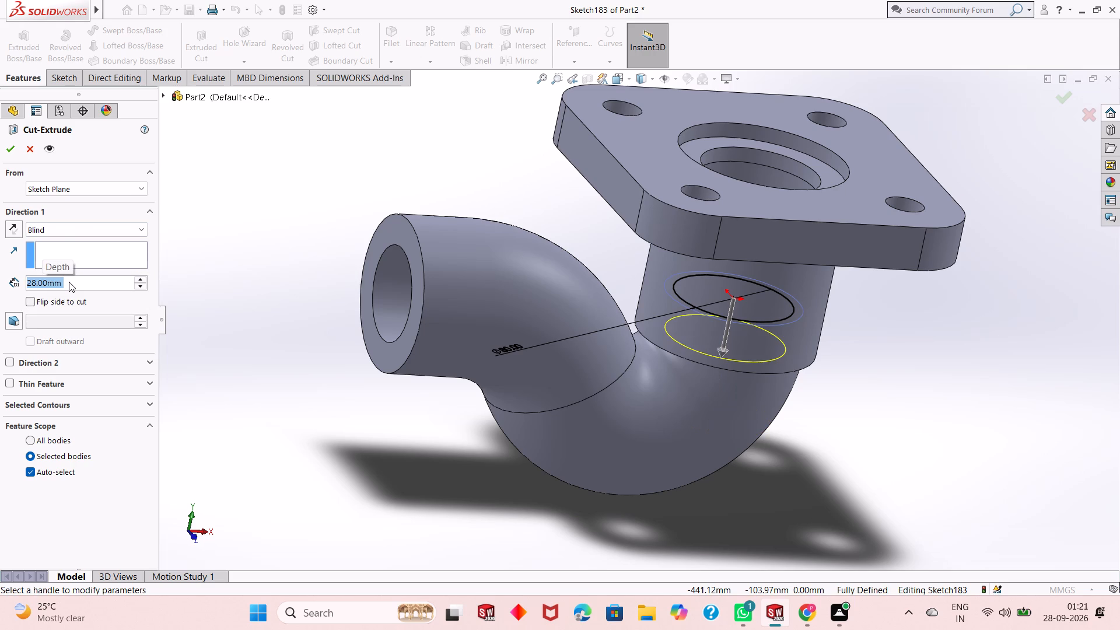
{"action": "left_click", "coordinate": [6, 151]}
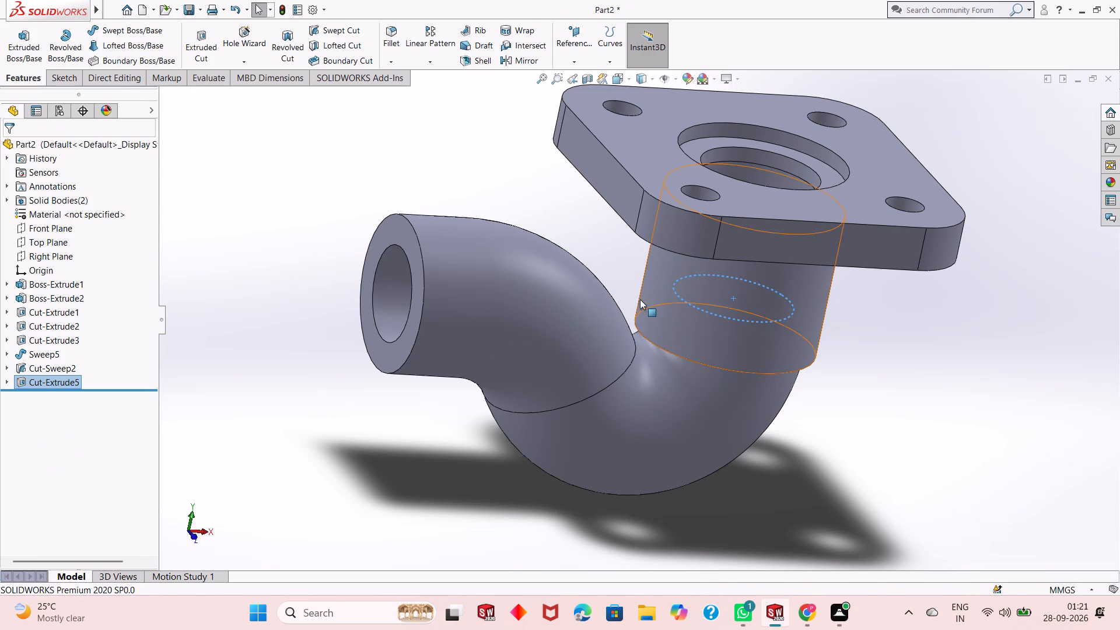
{"action": "scroll", "coordinate": [640, 331], "scroll_direction": "up", "scroll_amount": 1}
{"action": "key", "text": "Escape"}
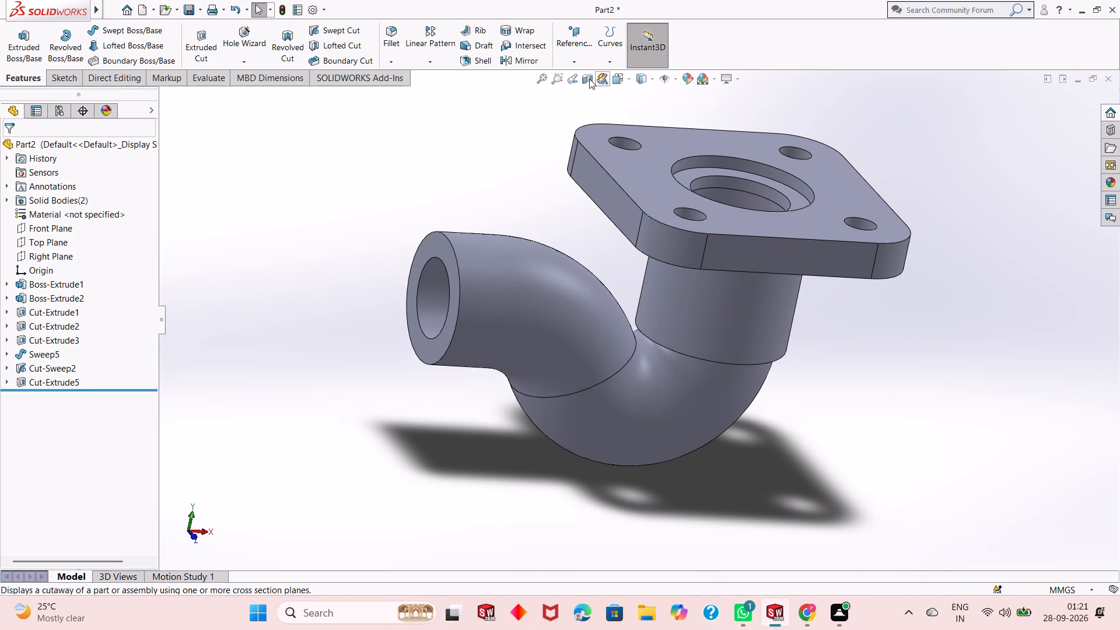
Inspect the opening between the cylinder's bore and the hollow pipe in a Front Plane section view.
{"action": "left_click", "coordinate": [589, 79]}
{"action": "middle_click_drag", "start_coordinate": [785, 358], "coordinate": [748, 321]}
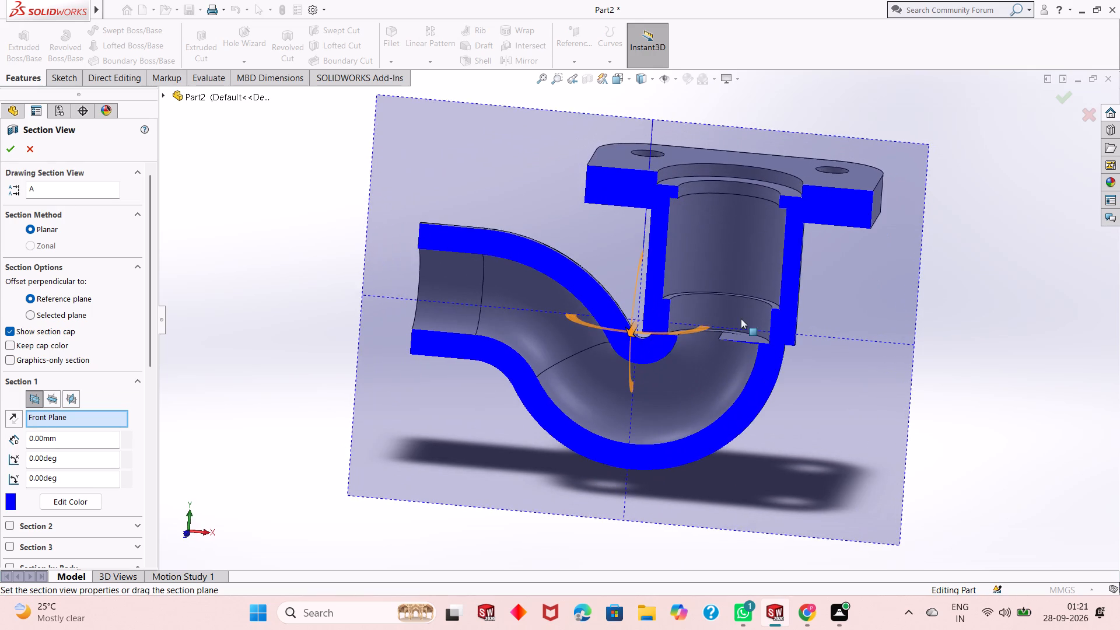
{"action": "scroll", "coordinate": [738, 323], "scroll_direction": "down", "scroll_amount": 3}
{"action": "middle_click_drag", "start_coordinate": [838, 409], "coordinate": [839, 466]}
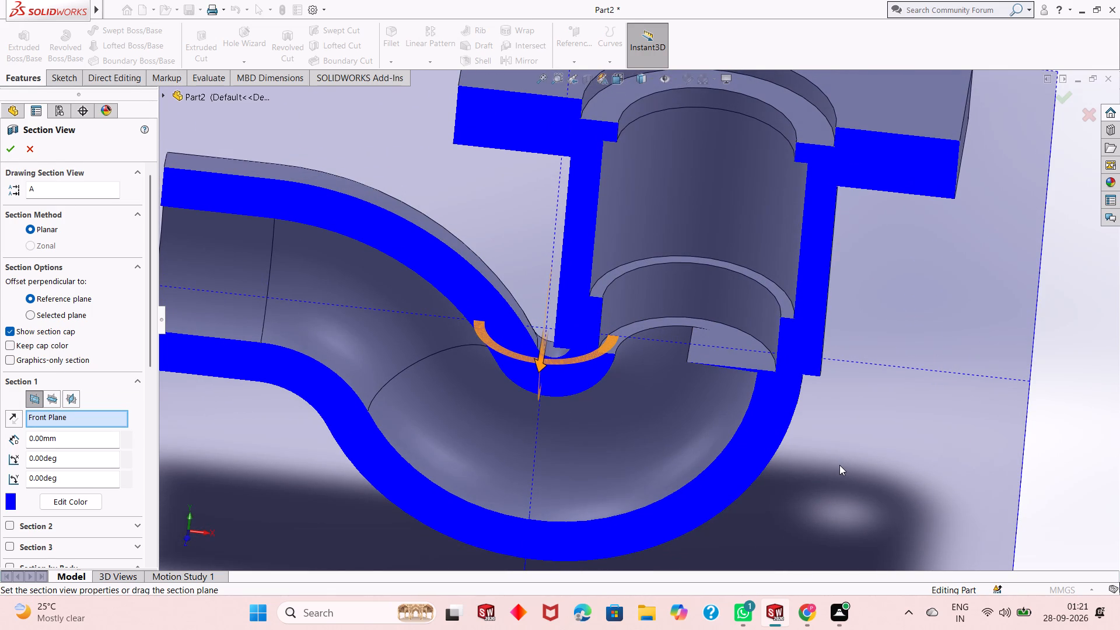
{"action": "key", "text": "Escape"}
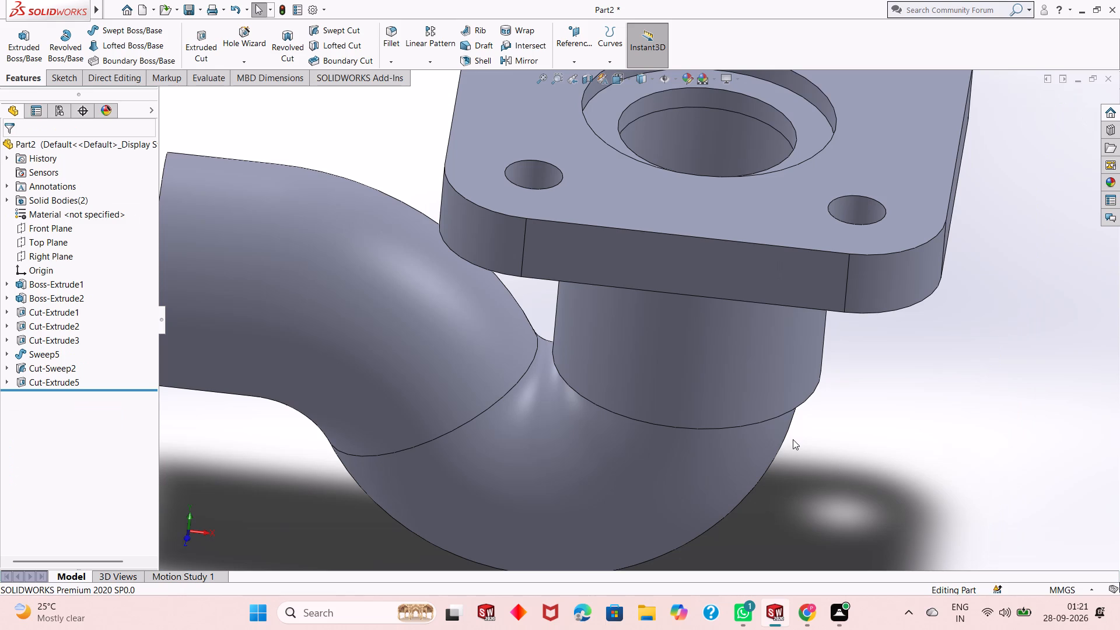
{"action": "key", "text": "Escape"}
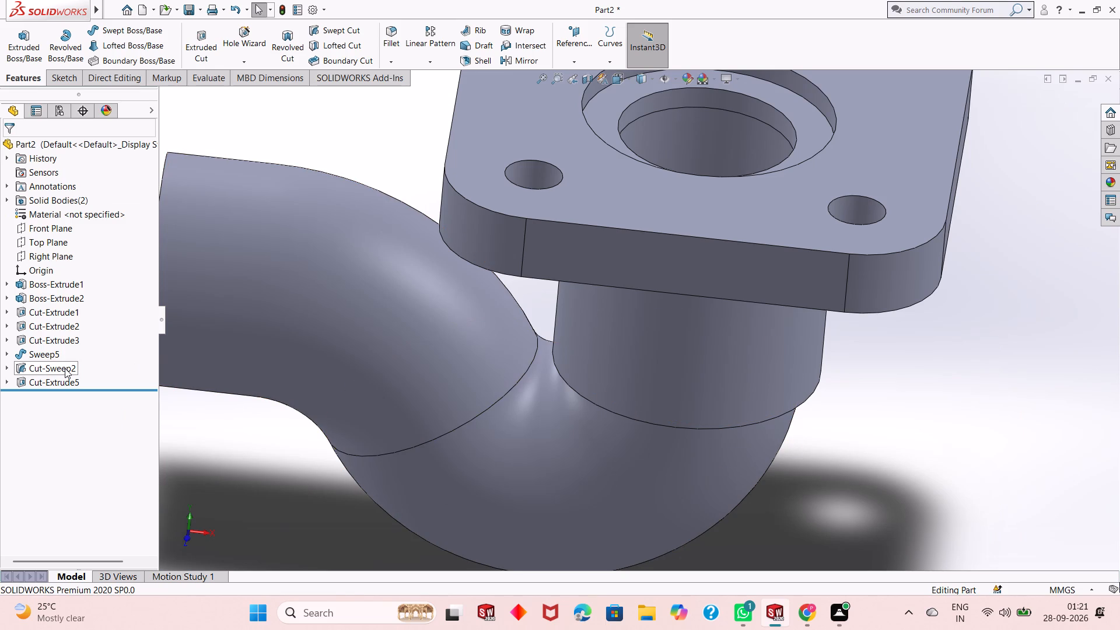
Edit the swept cut that hollows the pipe and turn on Align with end faces.
{"action": "left_click", "coordinate": [65, 368]}
{"action": "left_click", "coordinate": [77, 336]}
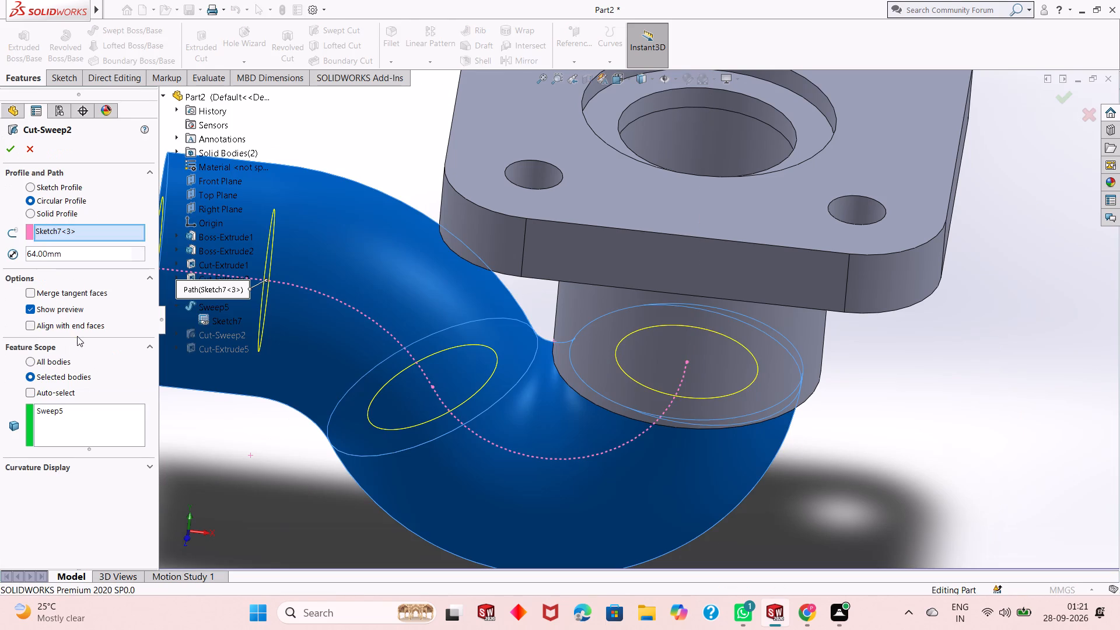
{"action": "left_click", "coordinate": [54, 327]}
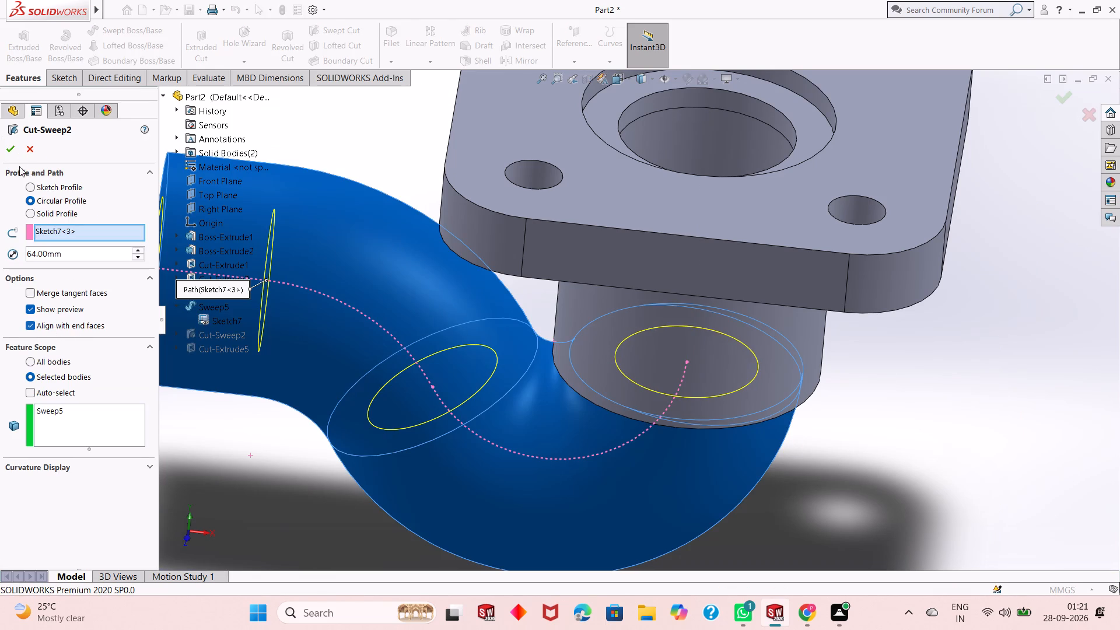
{"action": "left_click", "coordinate": [9, 149]}
Re-examine the junction between the pipe's hollow and the cylinder's bore in a Front Plane section view.
{"action": "scroll", "coordinate": [514, 390], "scroll_direction": "up", "scroll_amount": 3}
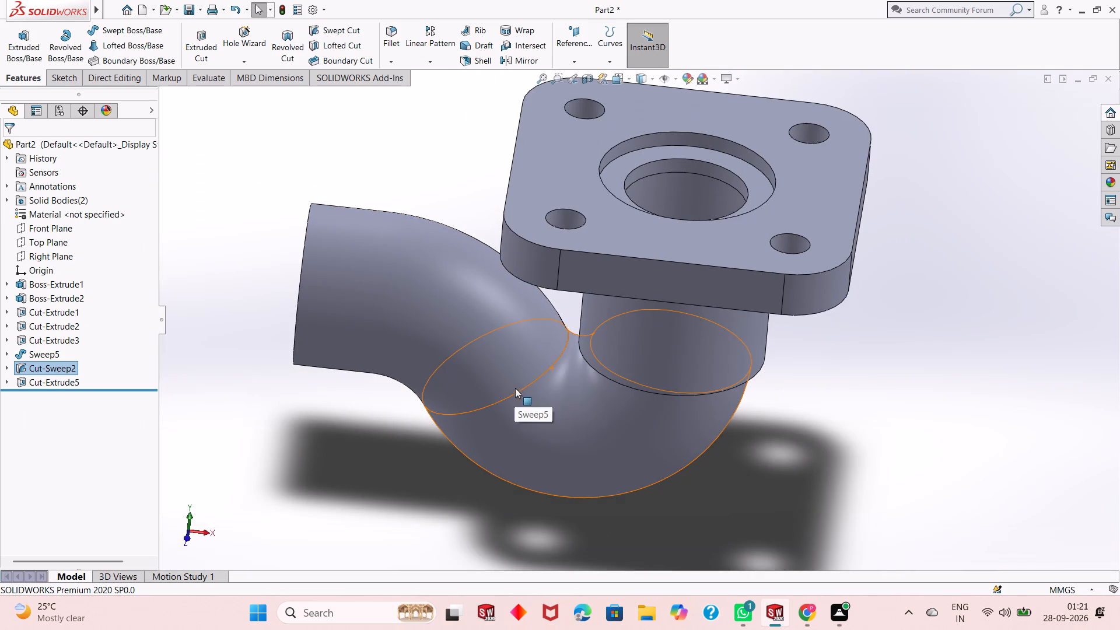
{"action": "middle_click_drag", "start_coordinate": [783, 461], "coordinate": [786, 416]}
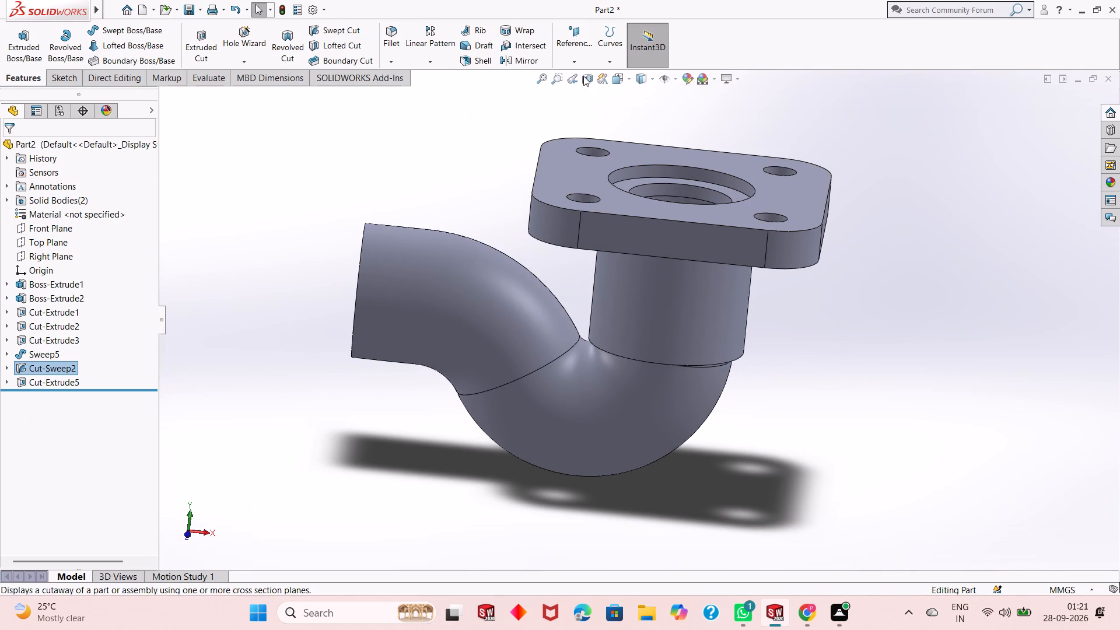
{"action": "left_click", "coordinate": [583, 76]}
{"action": "scroll", "coordinate": [673, 339], "scroll_direction": "down", "scroll_amount": 3}
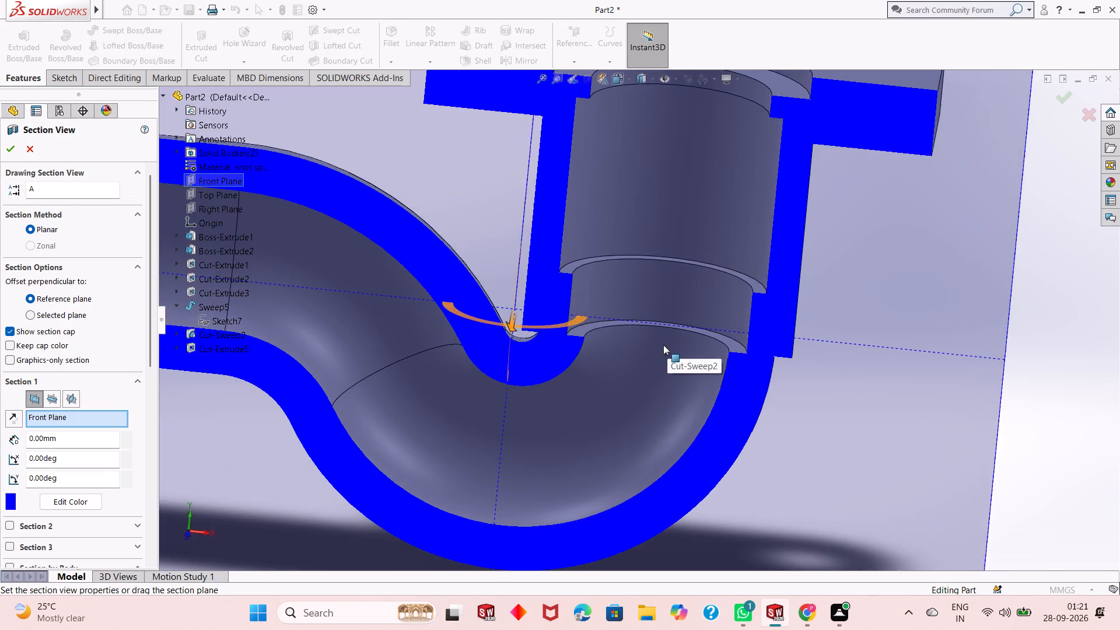
{"action": "scroll", "coordinate": [663, 345], "scroll_direction": "up", "scroll_amount": 2}
{"action": "scroll", "coordinate": [657, 311], "scroll_direction": "down", "scroll_amount": 1}
{"action": "scroll", "coordinate": [657, 311], "scroll_direction": "up", "scroll_amount": 1}
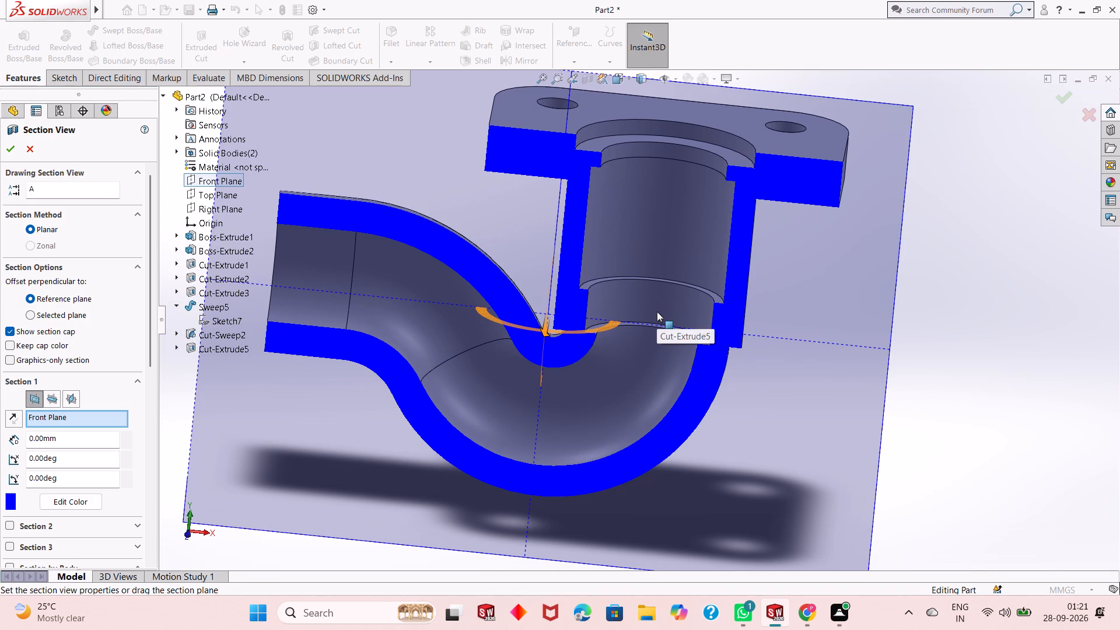
{"action": "scroll", "coordinate": [643, 279], "scroll_direction": "up", "scroll_amount": 2}
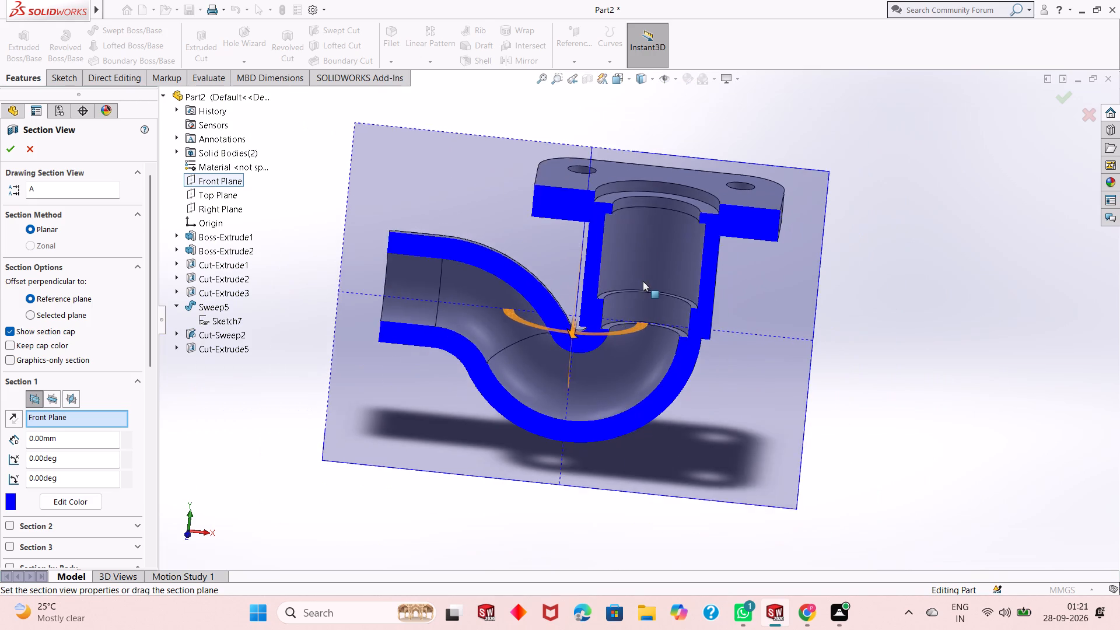
{"action": "scroll", "coordinate": [643, 281], "scroll_direction": "up", "scroll_amount": 1}
{"action": "scroll", "coordinate": [617, 289], "scroll_direction": "down", "scroll_amount": 1}
{"action": "scroll", "coordinate": [614, 306], "scroll_direction": "up", "scroll_amount": 1}
{"action": "scroll", "coordinate": [614, 306], "scroll_direction": "down", "scroll_amount": 2}
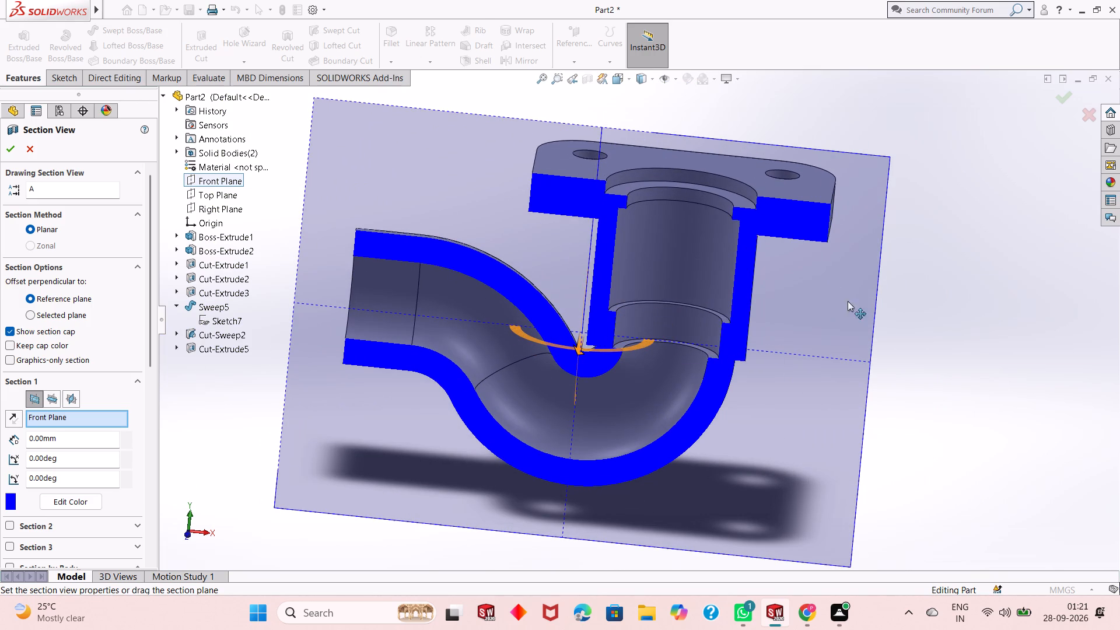
{"action": "left_click", "coordinate": [900, 313]}
{"action": "scroll", "coordinate": [433, 308], "scroll_direction": "down", "scroll_amount": 2}
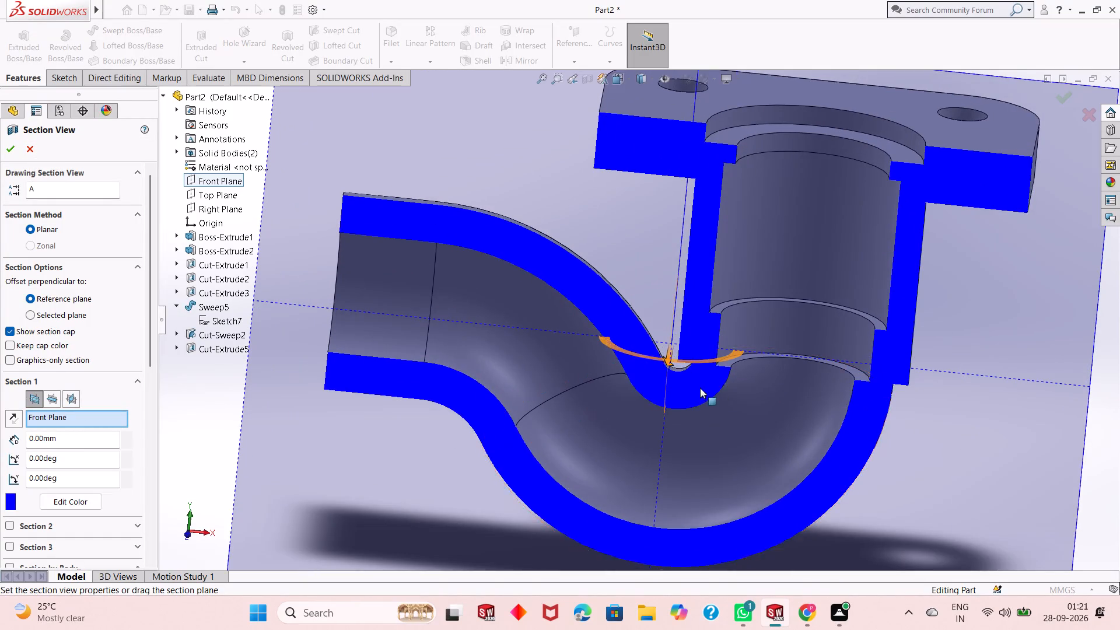
{"action": "scroll", "coordinate": [646, 380], "scroll_direction": "up", "scroll_amount": 3}
{"action": "scroll", "coordinate": [783, 342], "scroll_direction": "down", "scroll_amount": 1}
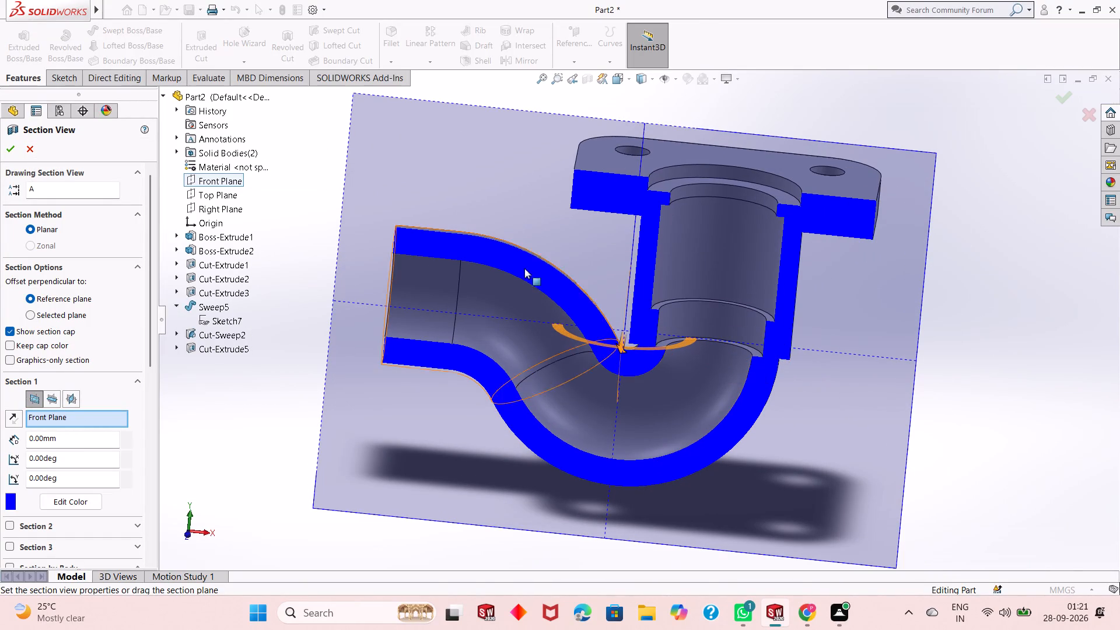
{"action": "left_click", "coordinate": [25, 149]}
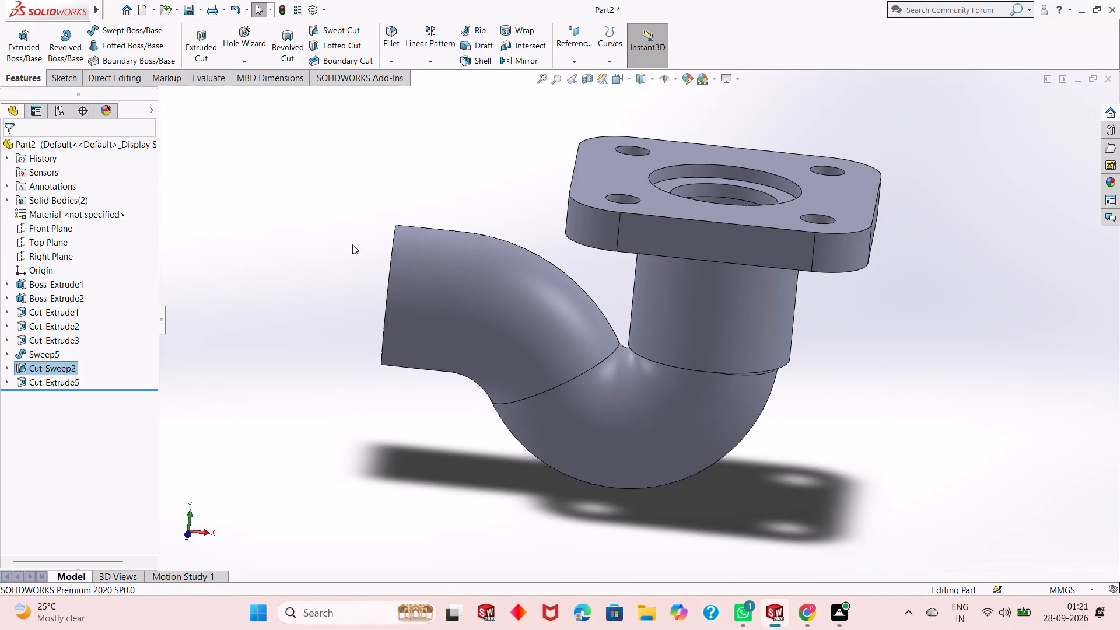
Start a sketch on the Front Plane and draw a horizontal line about 97 mm long from the cylinder's axis out through its wall in +X.
{"action": "scroll", "coordinate": [557, 328], "scroll_direction": "up", "scroll_amount": 3}
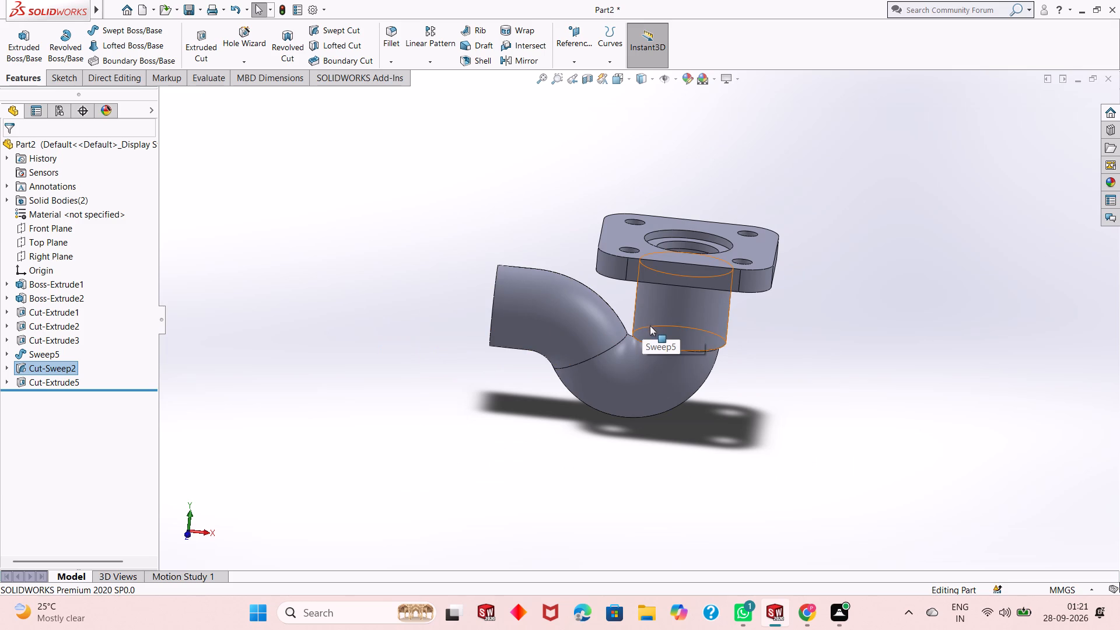
{"action": "scroll", "coordinate": [654, 329], "scroll_direction": "down", "scroll_amount": 1}
{"action": "scroll", "coordinate": [656, 330], "scroll_direction": "up", "scroll_amount": 1}
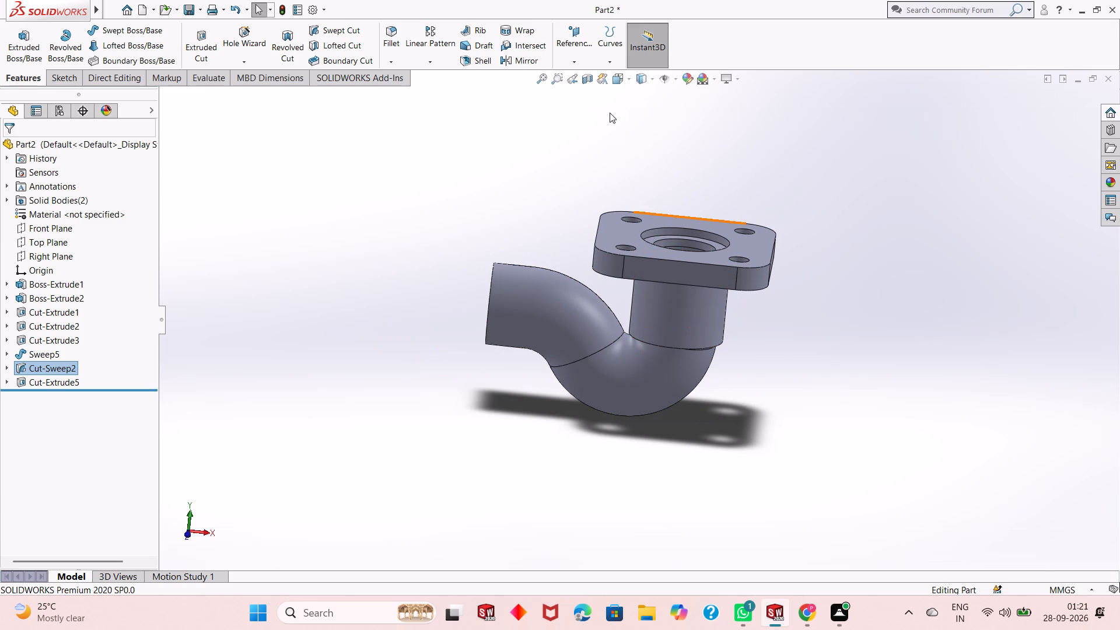
{"action": "left_click", "coordinate": [54, 229]}
{"action": "left_click", "coordinate": [66, 217]}
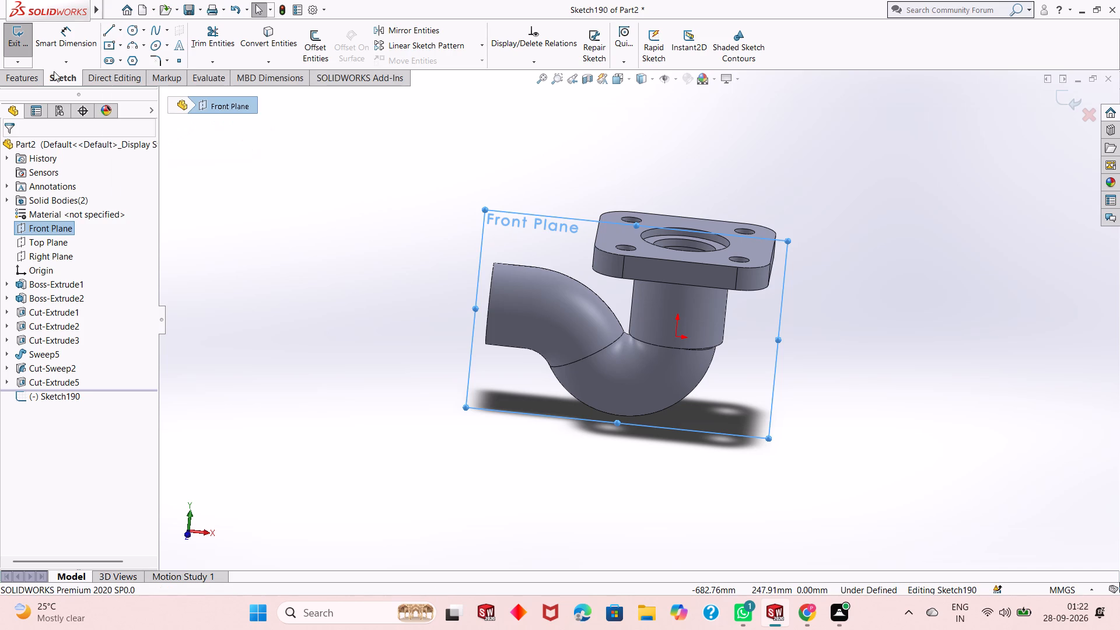
{"action": "left_click", "coordinate": [111, 29]}
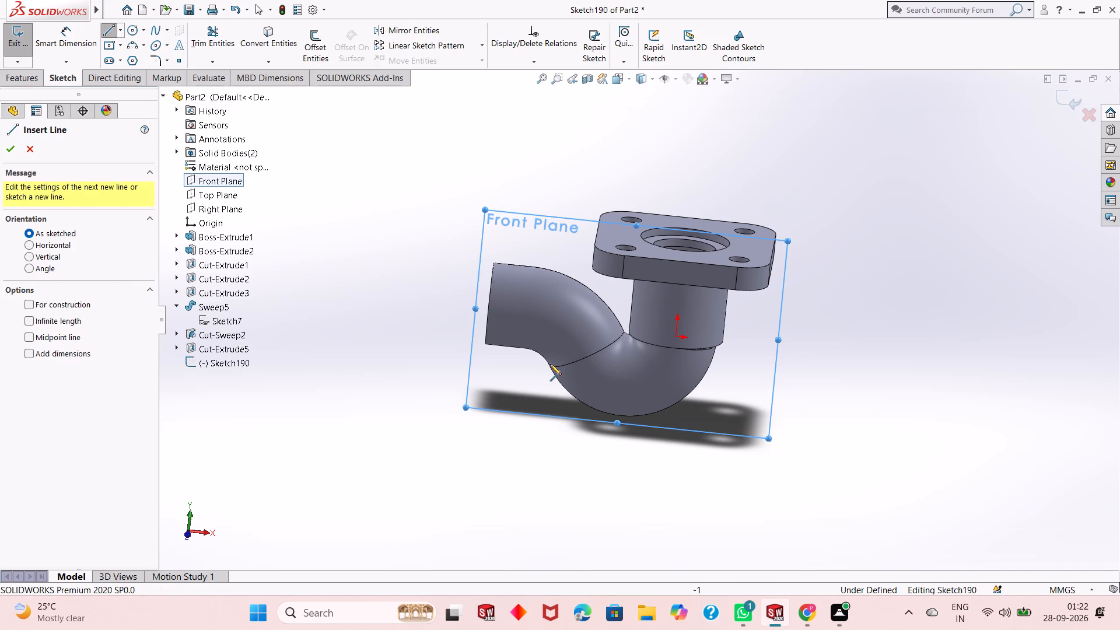
{"action": "key", "text": "ctrl+8"}
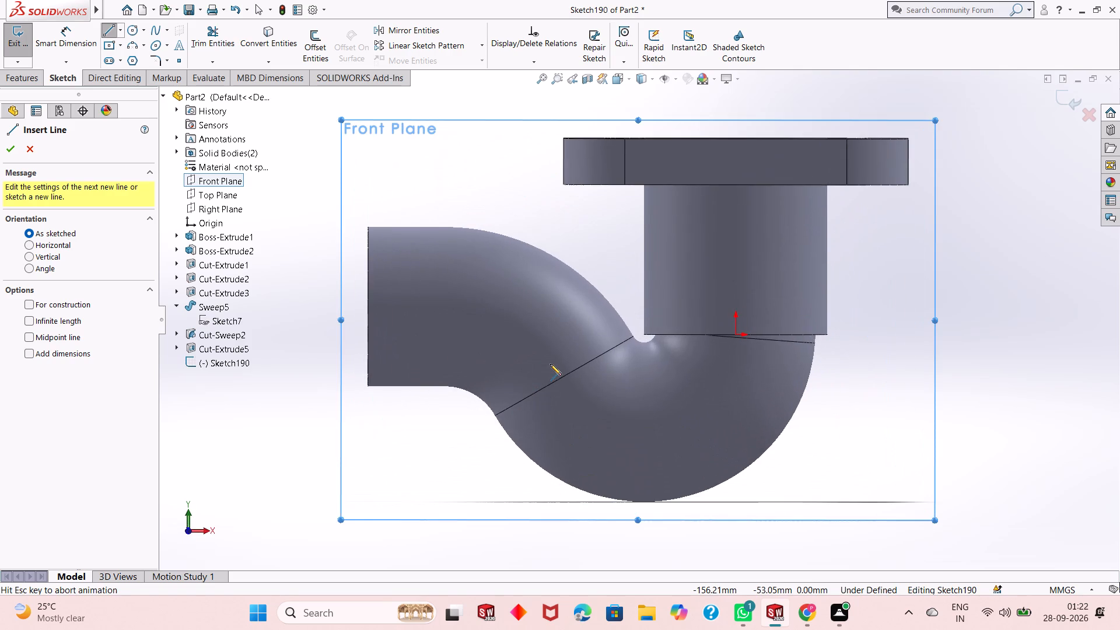
{"action": "scroll", "coordinate": [565, 376], "scroll_direction": "up", "scroll_amount": 1}
{"action": "scroll", "coordinate": [657, 338], "scroll_direction": "up", "scroll_amount": 1}
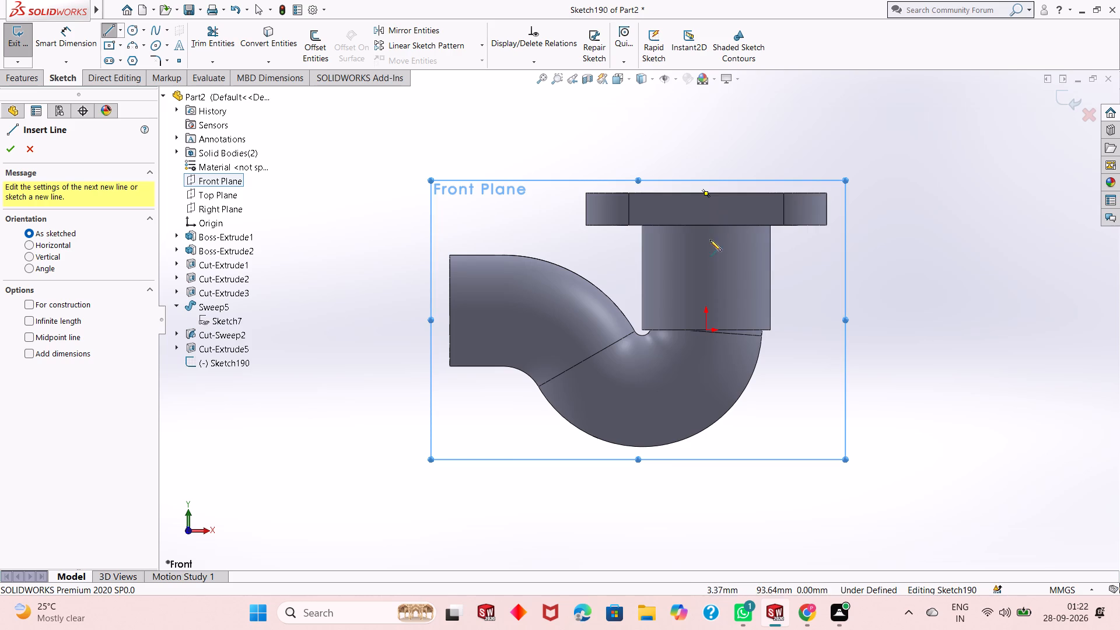
{"action": "left_click", "coordinate": [705, 270]}
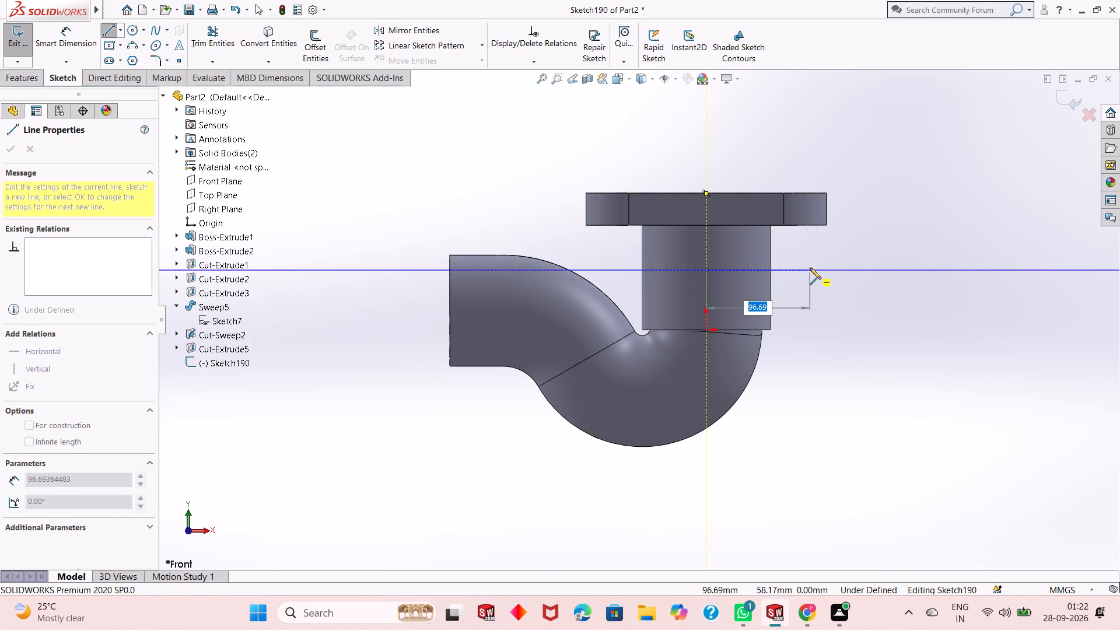
{"action": "left_click", "coordinate": [810, 268]}
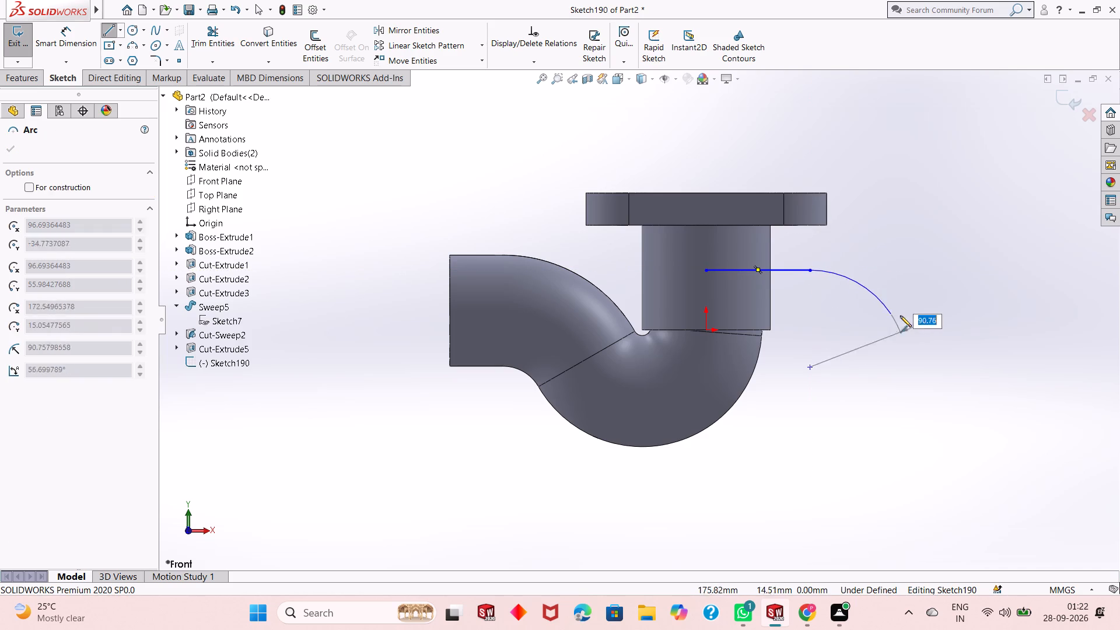
Continue the path from the line's outer end with a downward-curving tangent arc, a reversed upward-curving arc and a horizontal line about 100 mm long.
{"action": "left_click", "coordinate": [936, 332]}
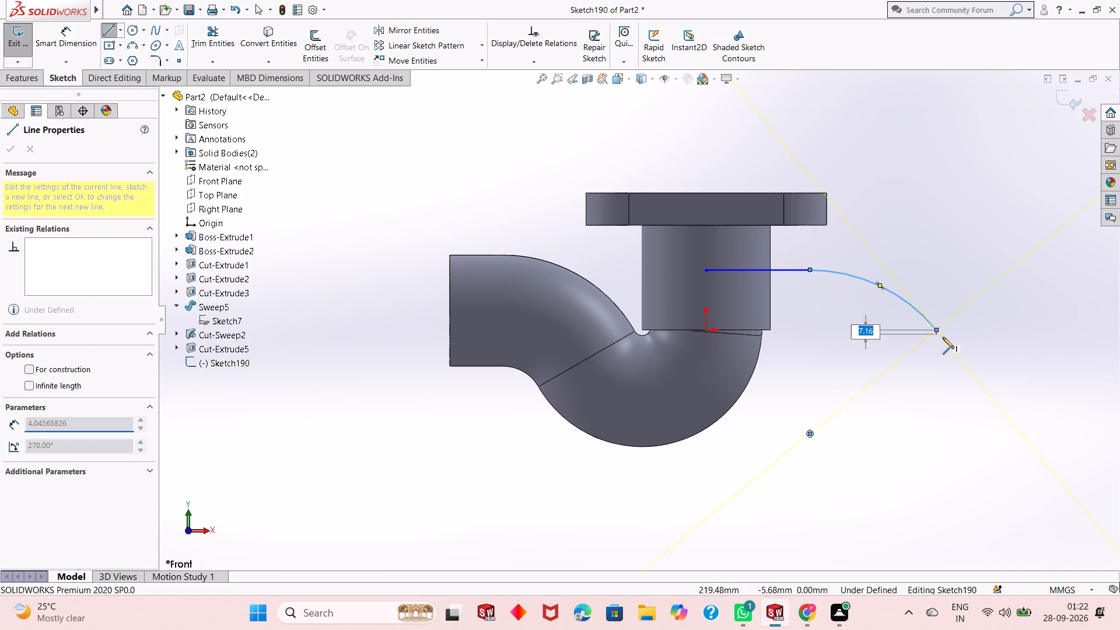
{"action": "scroll", "coordinate": [958, 346], "scroll_direction": "up", "scroll_amount": 3}
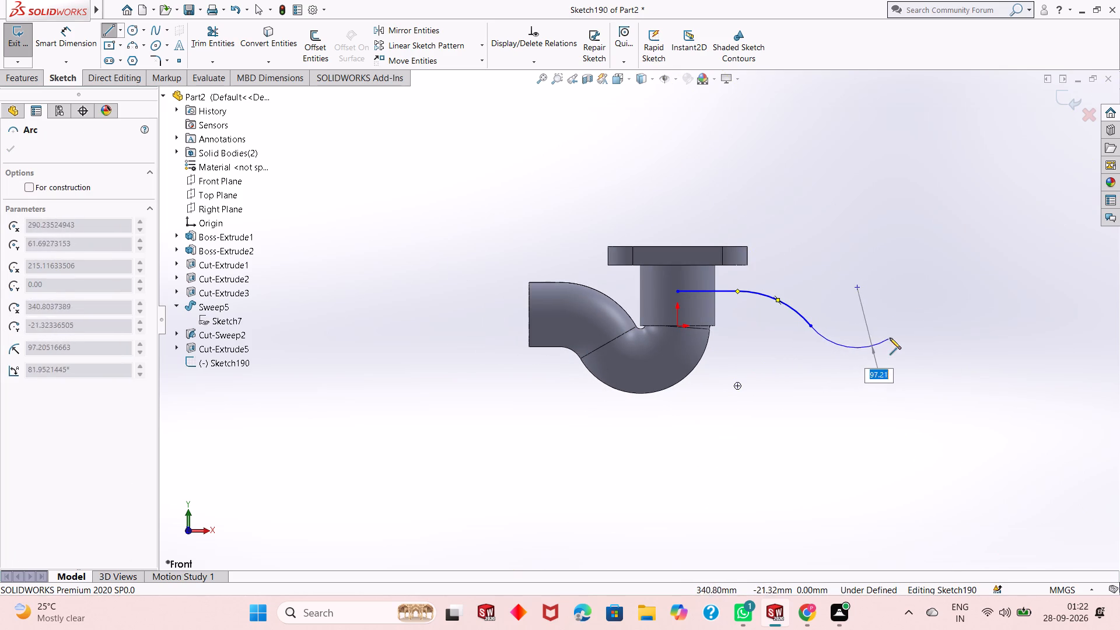
{"action": "left_click", "coordinate": [904, 331]}
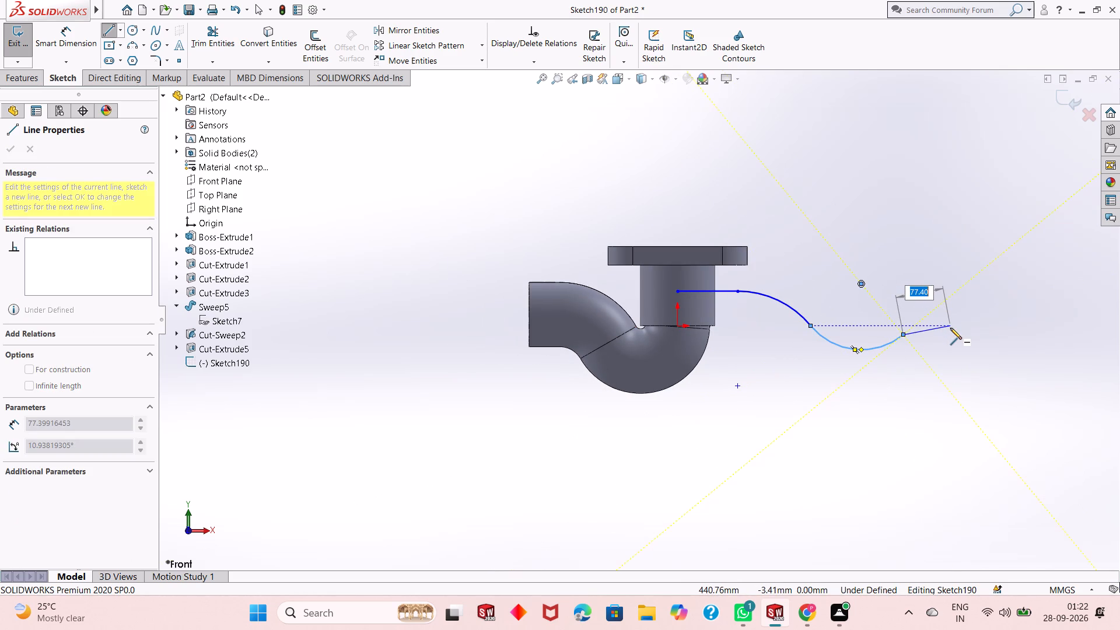
{"action": "left_click", "coordinate": [965, 335]}
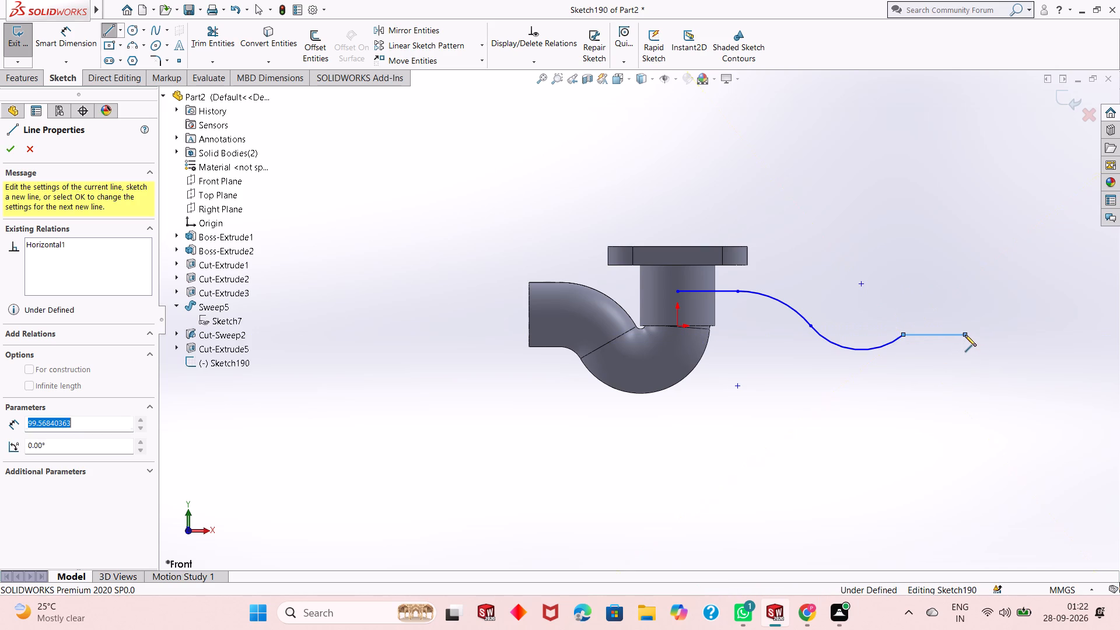
{"action": "right_click", "coordinate": [978, 322]}
{"action": "left_click", "coordinate": [995, 330]}
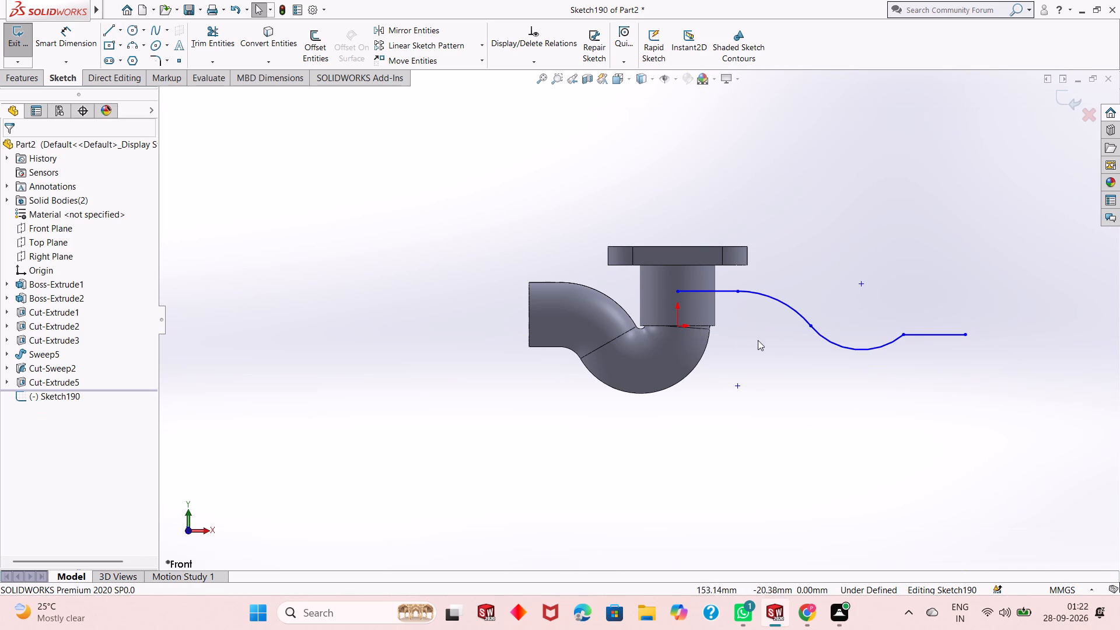
Dimension the path's first horizontal line, the one starting inside the cylinder, to 80 mm.
{"action": "scroll", "coordinate": [769, 309], "scroll_direction": "down", "scroll_amount": 2}
{"action": "scroll", "coordinate": [638, 324], "scroll_direction": "up", "scroll_amount": 1}
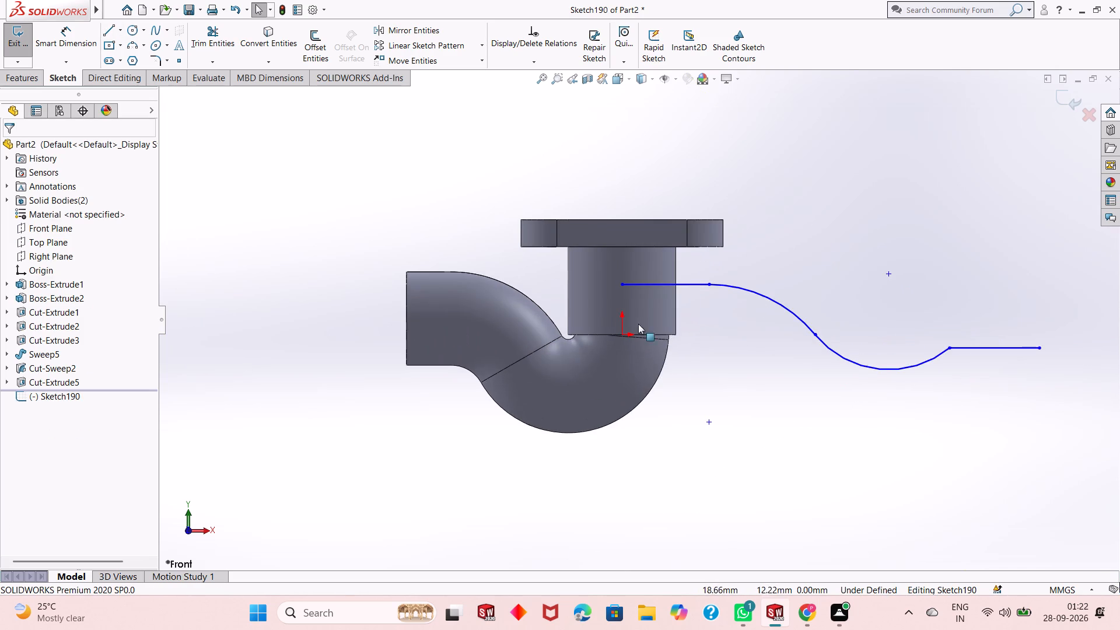
{"action": "scroll", "coordinate": [638, 324], "scroll_direction": "up", "scroll_amount": 2}
{"action": "scroll", "coordinate": [706, 320], "scroll_direction": "down", "scroll_amount": 1}
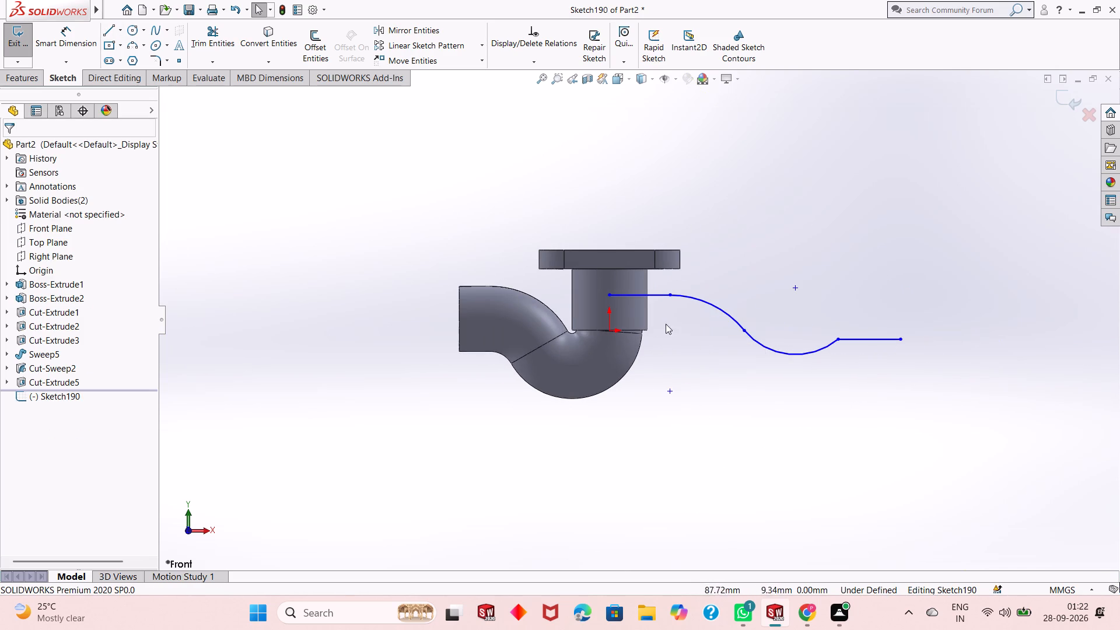
{"action": "left_click", "coordinate": [69, 43]}
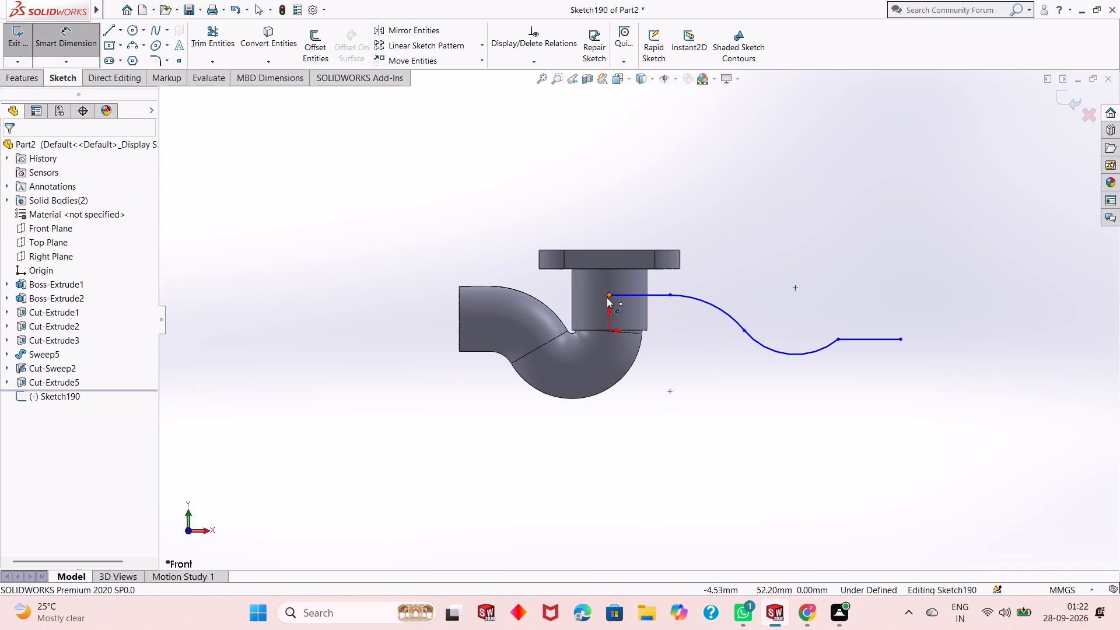
{"action": "scroll", "coordinate": [607, 297], "scroll_direction": "down", "scroll_amount": 3}
{"action": "left_click", "coordinate": [638, 298]}
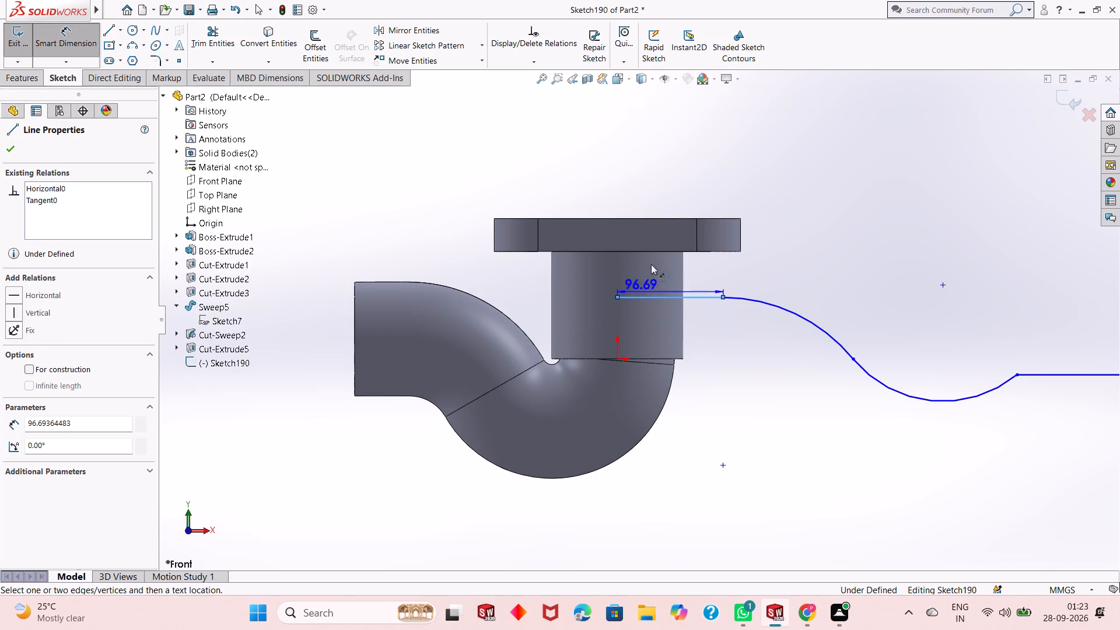
{"action": "left_click", "coordinate": [663, 157]}
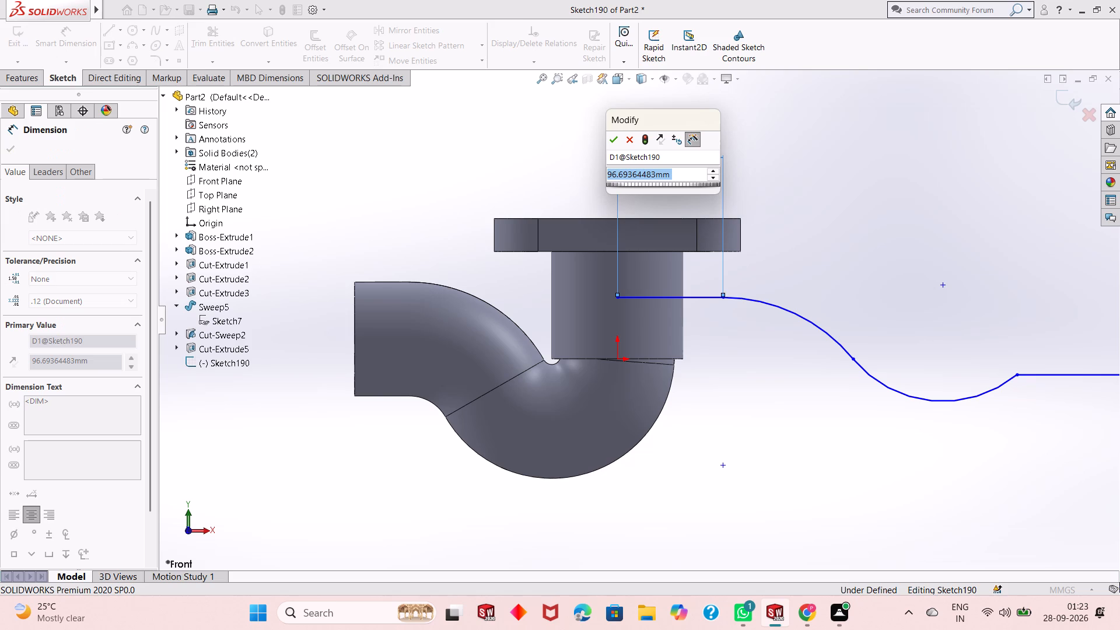
{"action": "type", "text": "80"}
{"action": "key", "text": "Return"}
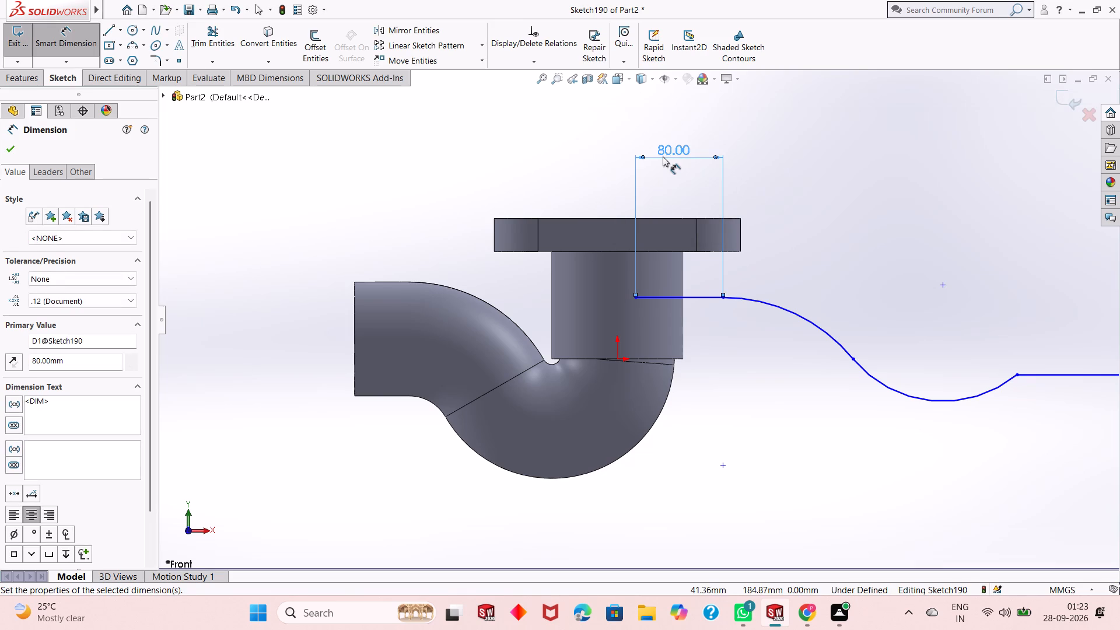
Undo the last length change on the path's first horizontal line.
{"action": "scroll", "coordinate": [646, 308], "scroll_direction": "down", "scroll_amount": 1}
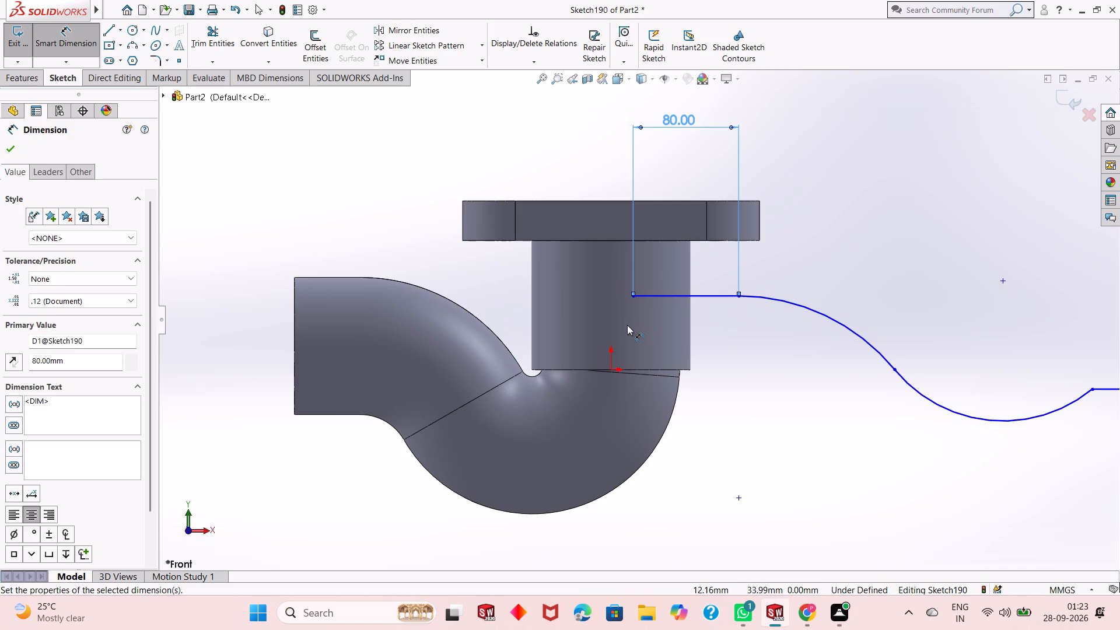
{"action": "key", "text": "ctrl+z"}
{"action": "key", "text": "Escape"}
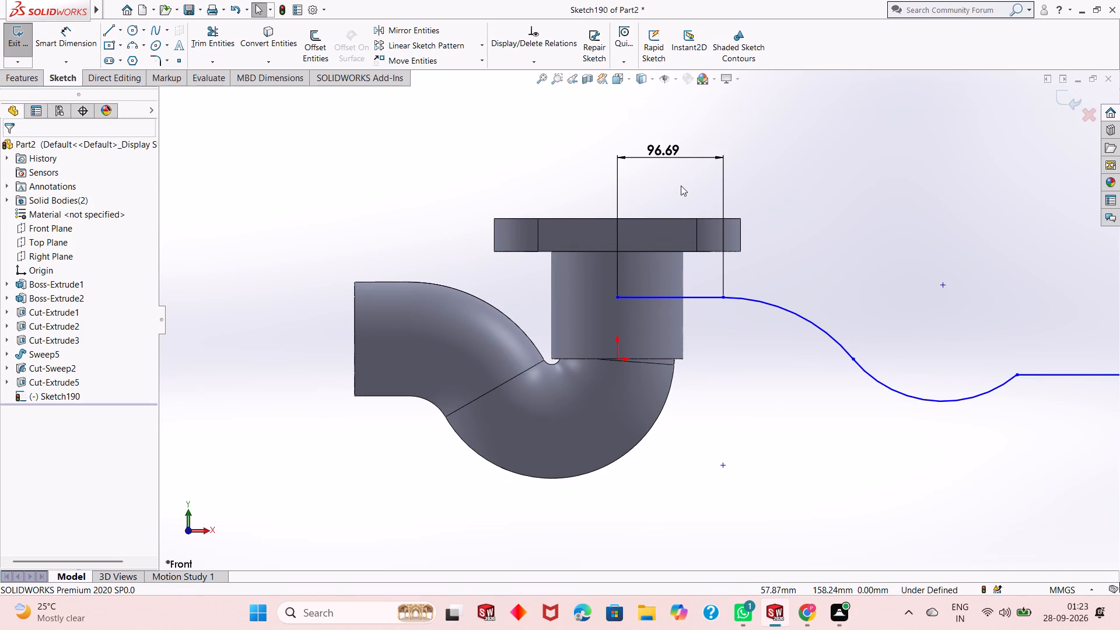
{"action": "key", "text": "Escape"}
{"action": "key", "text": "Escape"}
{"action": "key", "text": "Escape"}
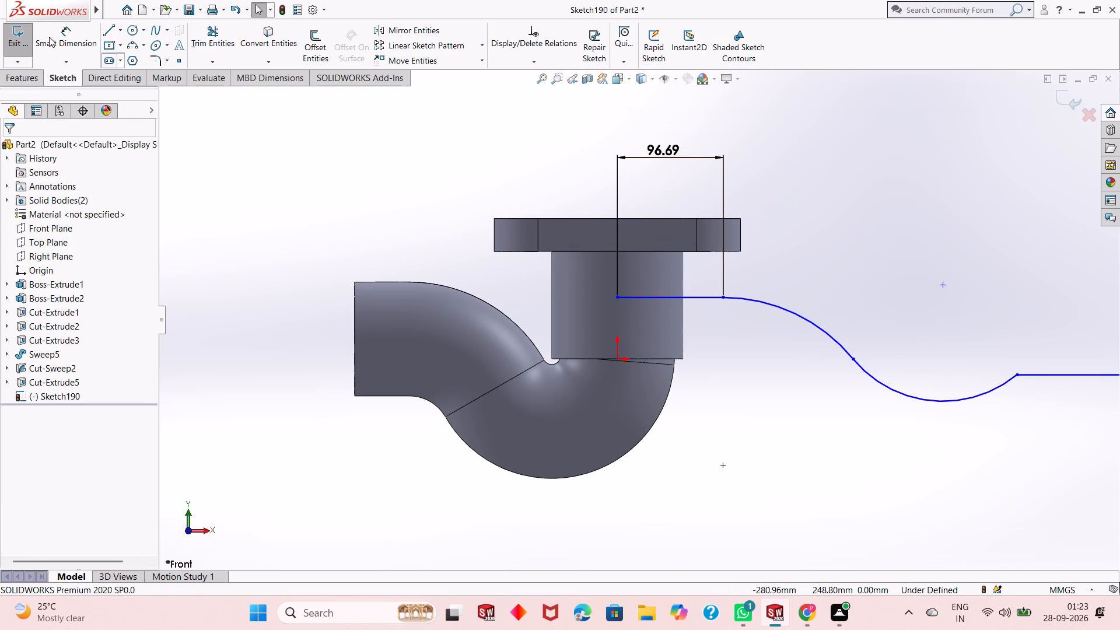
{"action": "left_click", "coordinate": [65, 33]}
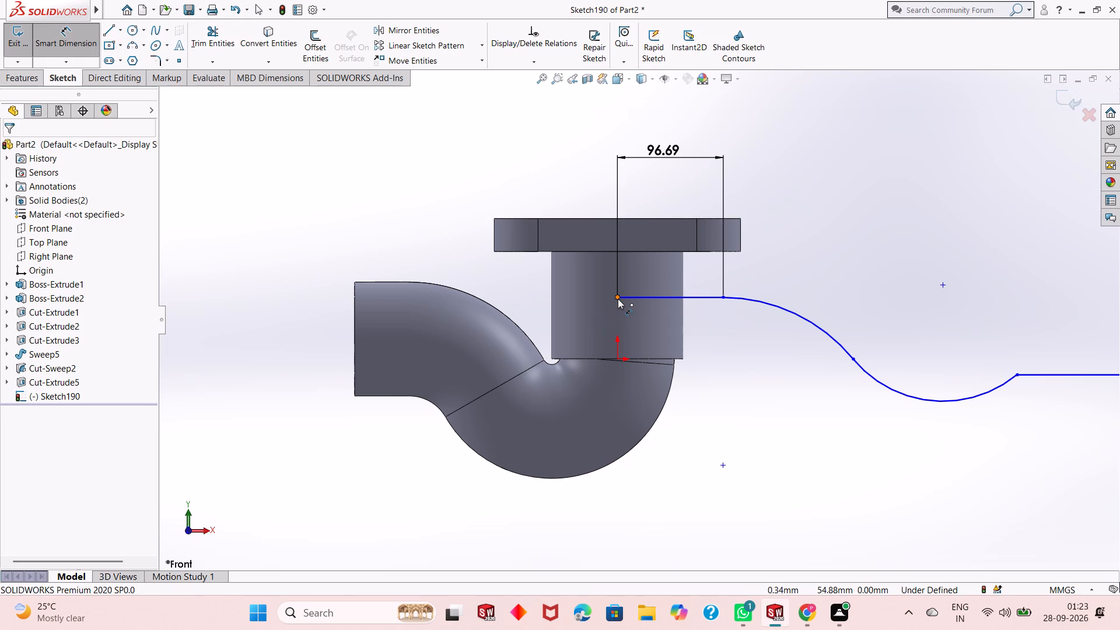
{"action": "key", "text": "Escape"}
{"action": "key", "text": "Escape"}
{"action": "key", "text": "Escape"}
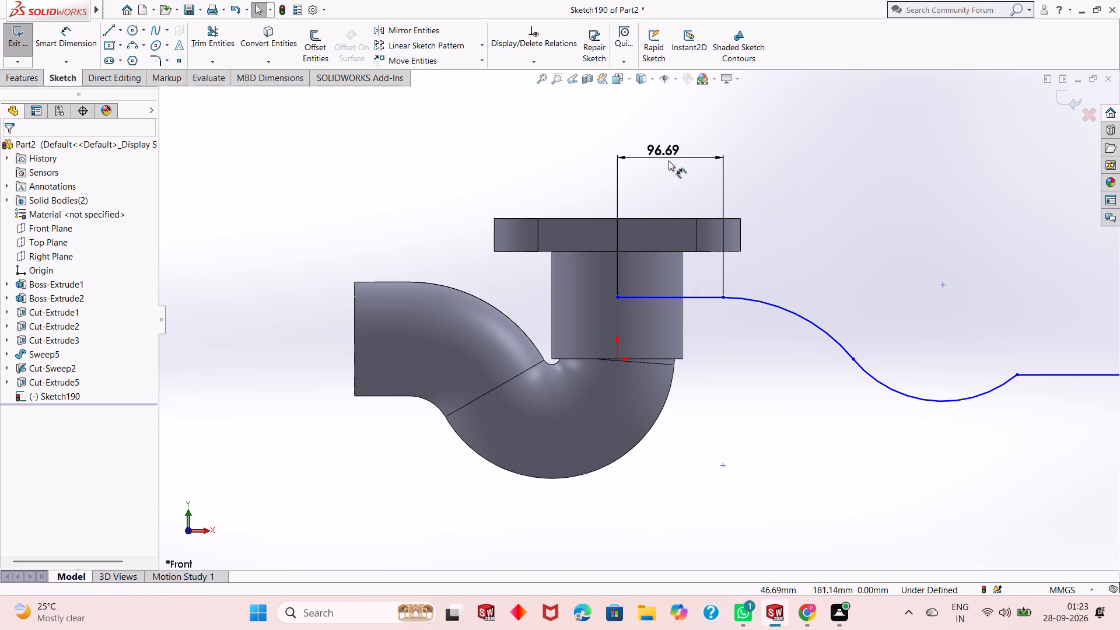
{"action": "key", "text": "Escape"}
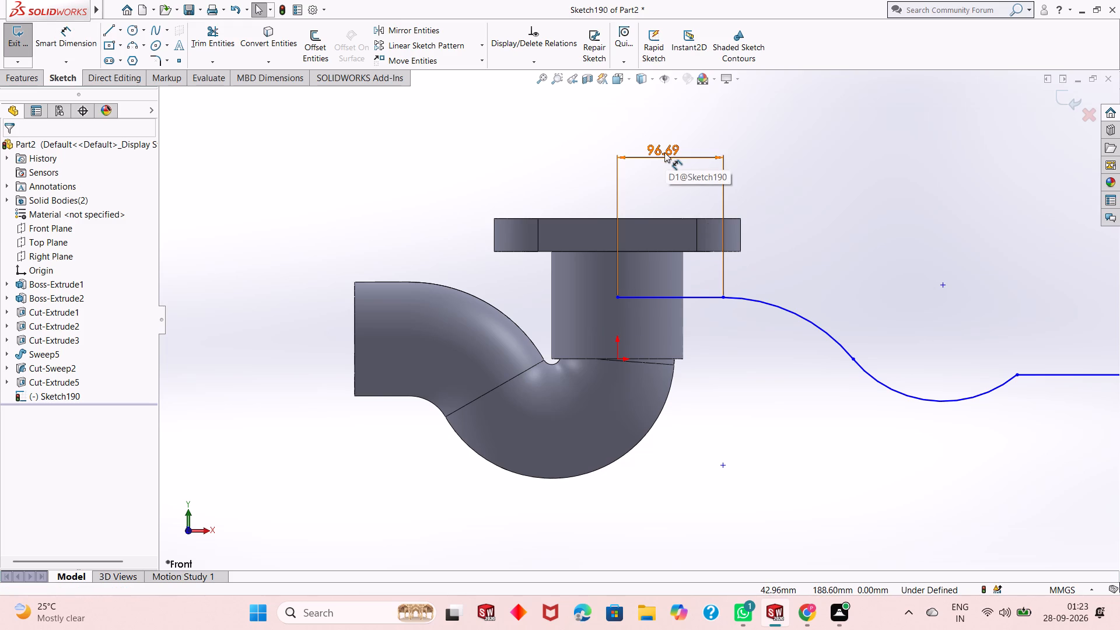
Set the length dimension of the path's first horizontal line to 80 mm.
{"action": "right_click", "coordinate": [664, 152]}
{"action": "left_click", "coordinate": [664, 152]}
{"action": "key", "text": "Escape"}
{"action": "double_click", "coordinate": [664, 152]}
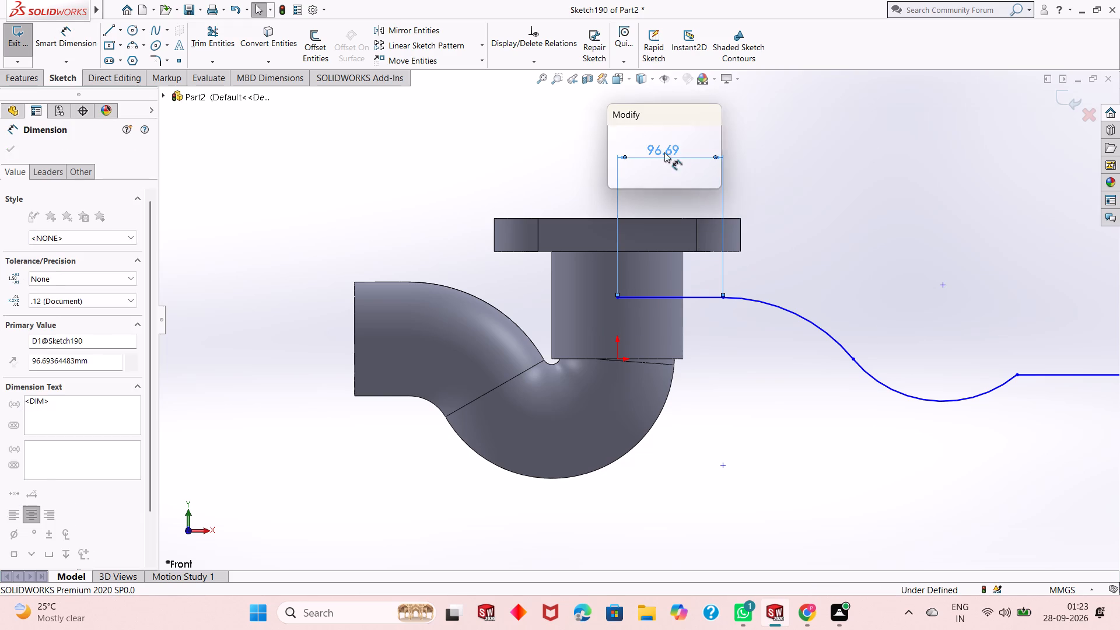
{"action": "type", "text": "80"}
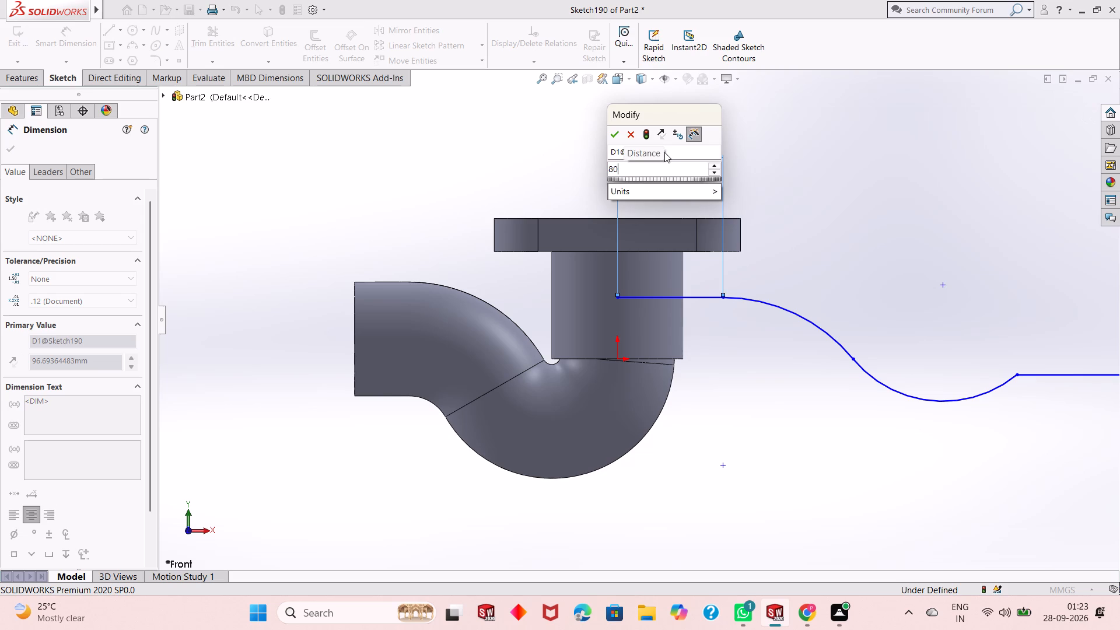
{"action": "key", "text": "Return"}
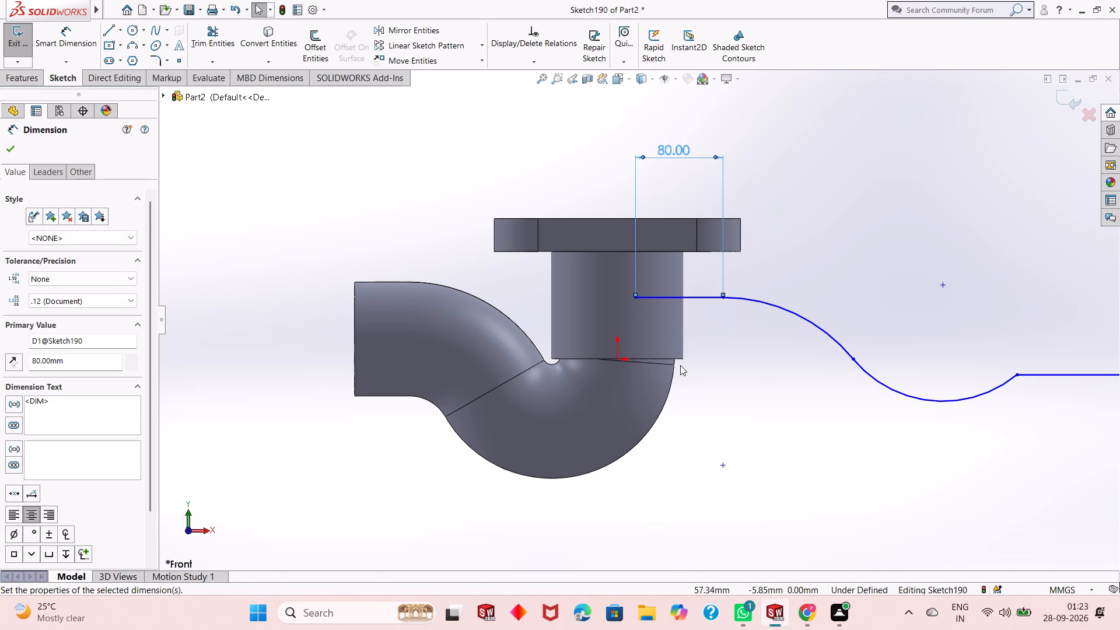
{"action": "key", "text": "Escape"}
{"action": "key", "text": "Escape"}
{"action": "key", "text": "Escape"}
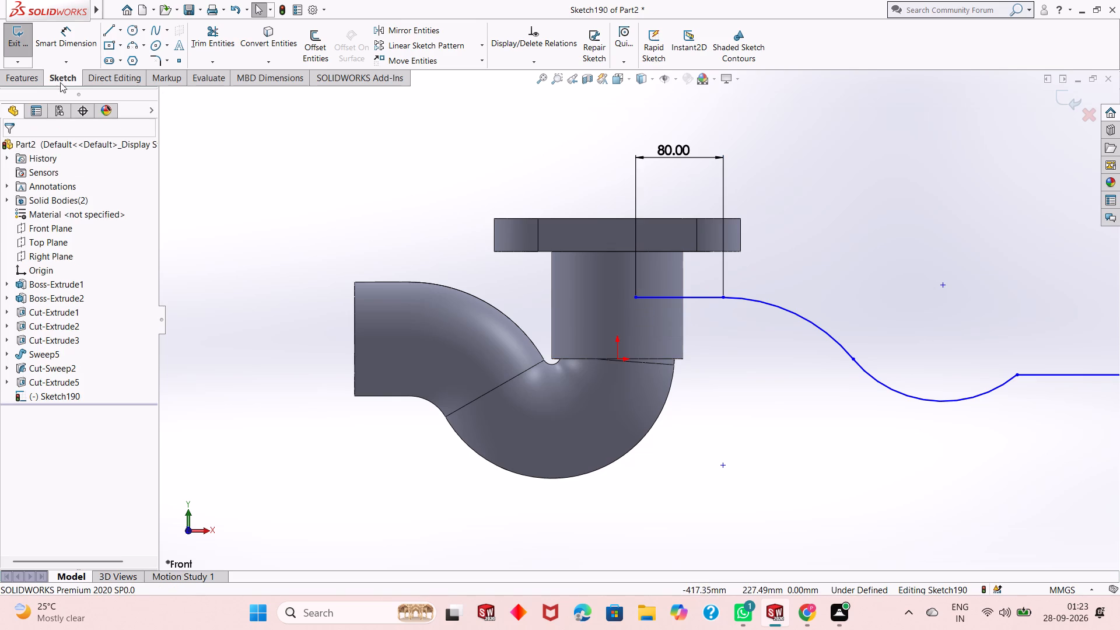
Dimension the horizontal distance between the first line's inner endpoint and the origin to 0 mm.
{"action": "left_click", "coordinate": [84, 47]}
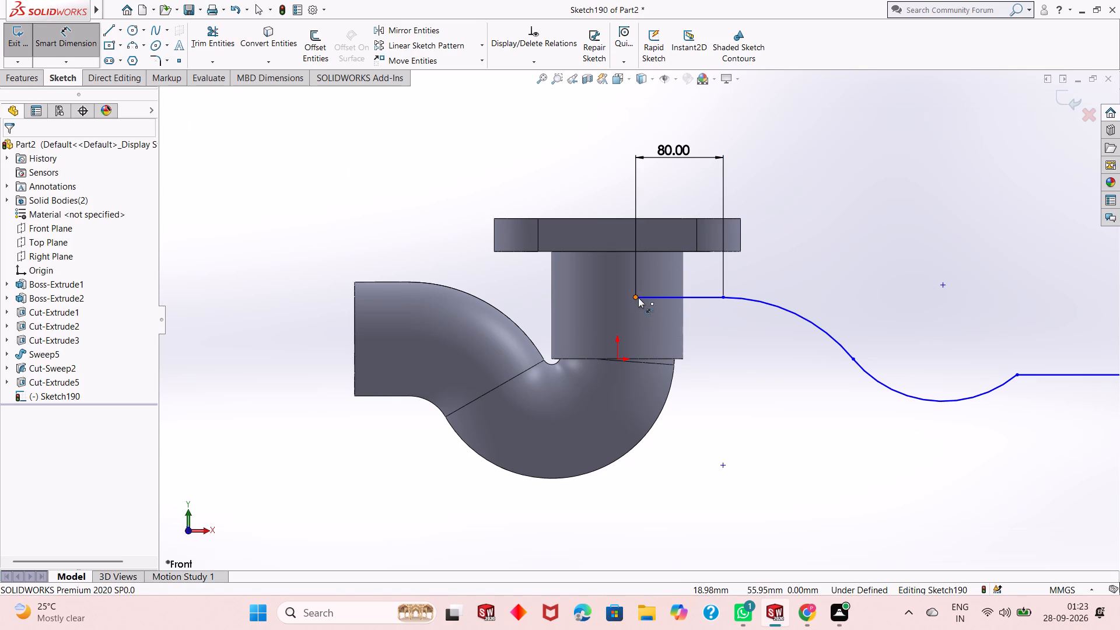
{"action": "left_click", "coordinate": [638, 297]}
{"action": "left_click", "coordinate": [617, 360]}
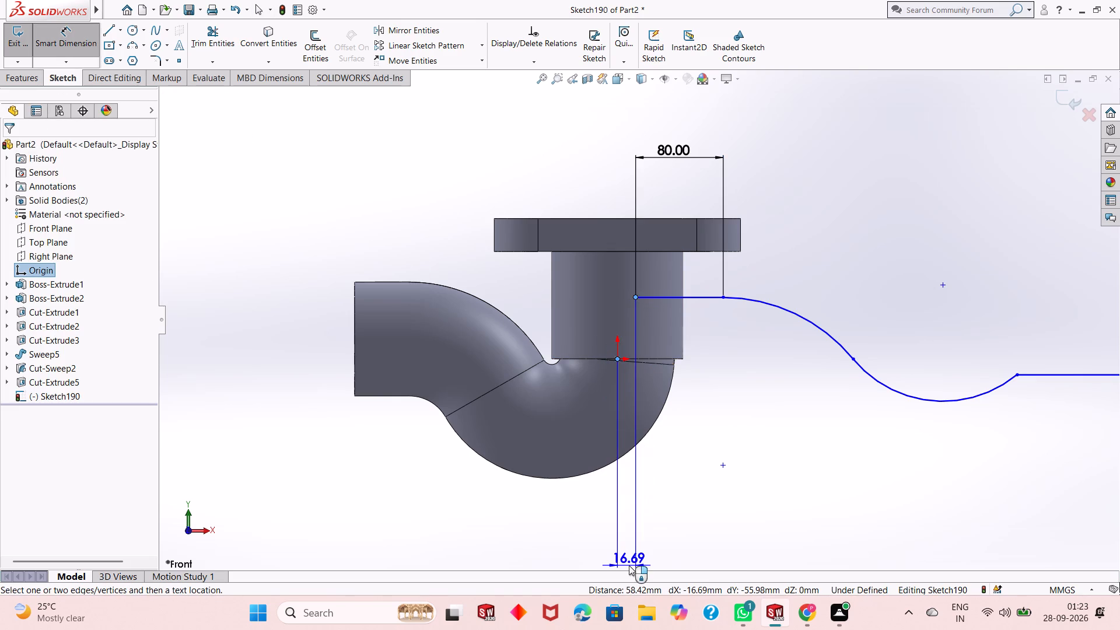
{"action": "left_click", "coordinate": [629, 565]}
{"action": "key", "text": "0"}
{"action": "key", "text": "Return"}
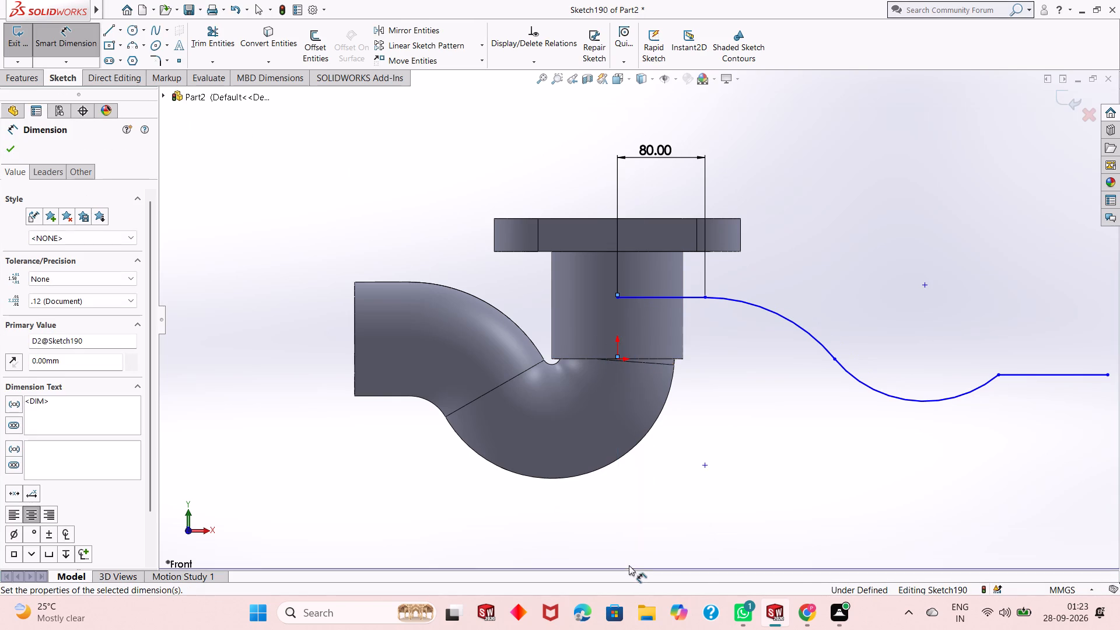
Dimension the vertical distance from the path's first horizontal line to the flange's top edge to 60 mm.
{"action": "left_click", "coordinate": [678, 295]}
{"action": "left_click", "coordinate": [675, 220]}
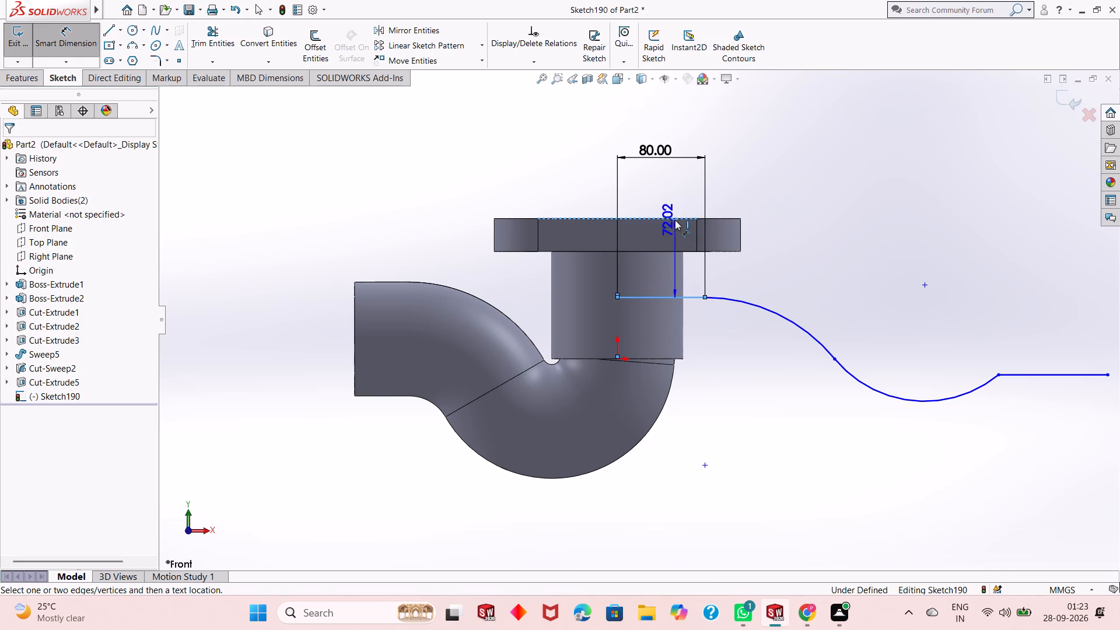
{"action": "left_click", "coordinate": [787, 240]}
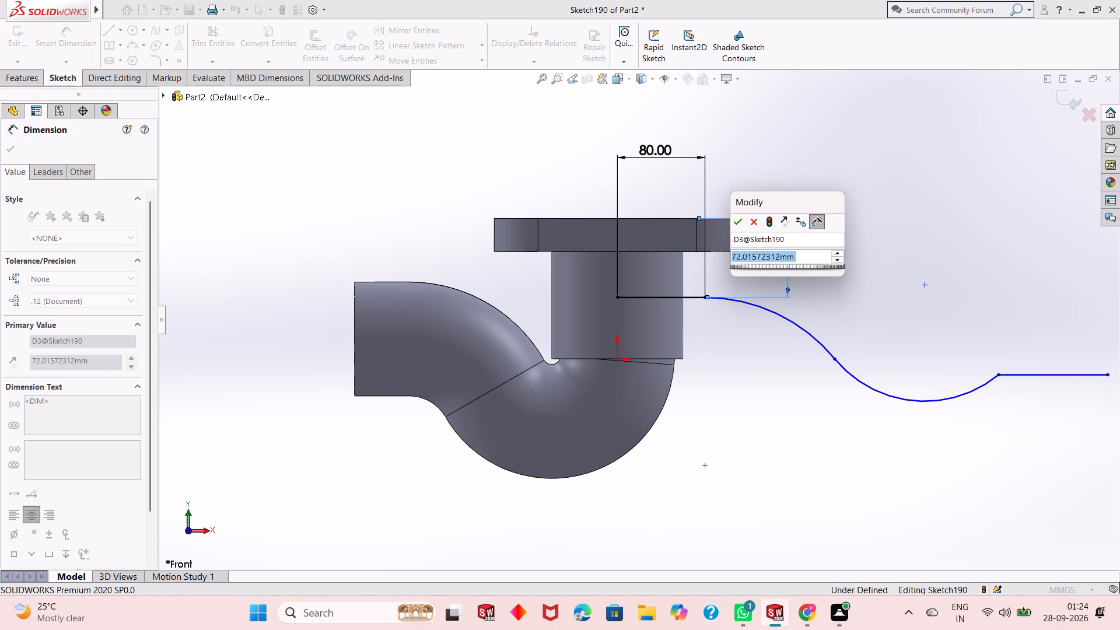
{"action": "type", "text": "60"}
{"action": "key", "text": "Return"}
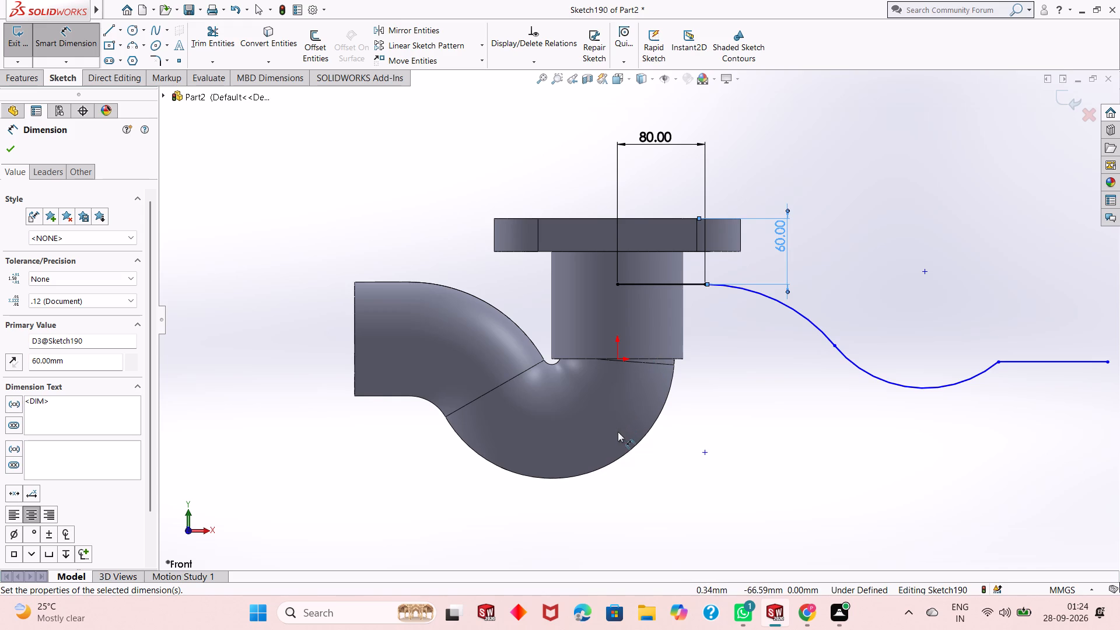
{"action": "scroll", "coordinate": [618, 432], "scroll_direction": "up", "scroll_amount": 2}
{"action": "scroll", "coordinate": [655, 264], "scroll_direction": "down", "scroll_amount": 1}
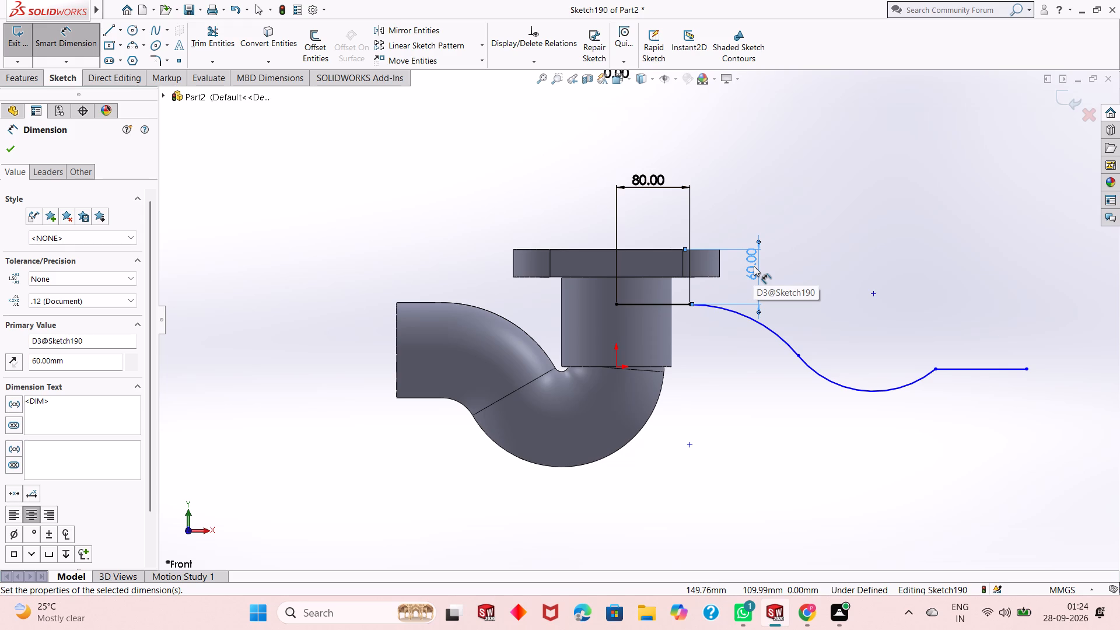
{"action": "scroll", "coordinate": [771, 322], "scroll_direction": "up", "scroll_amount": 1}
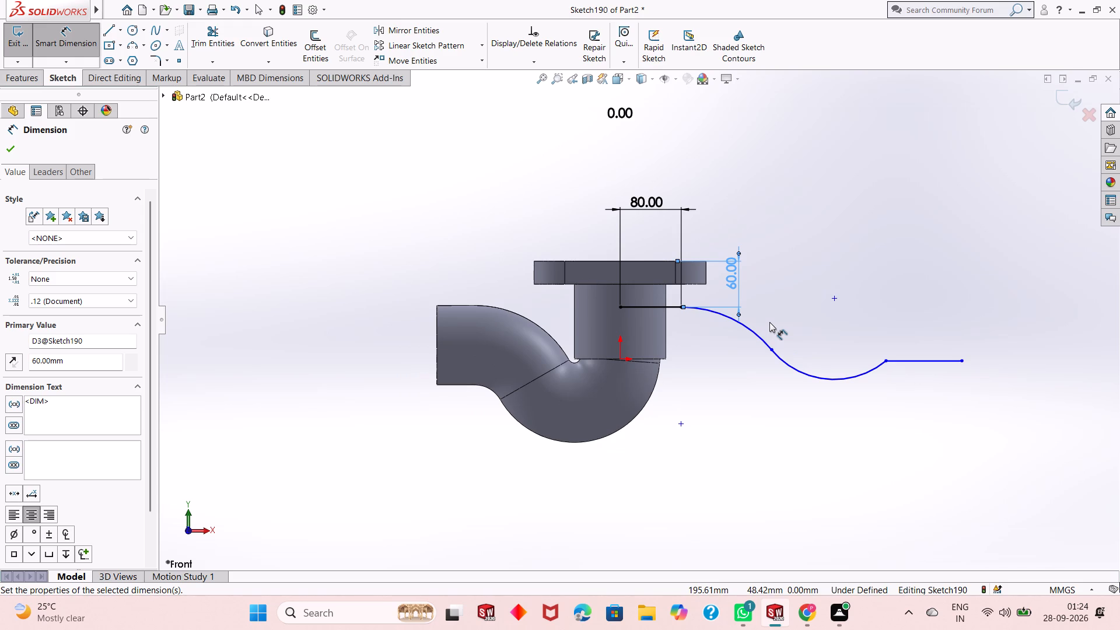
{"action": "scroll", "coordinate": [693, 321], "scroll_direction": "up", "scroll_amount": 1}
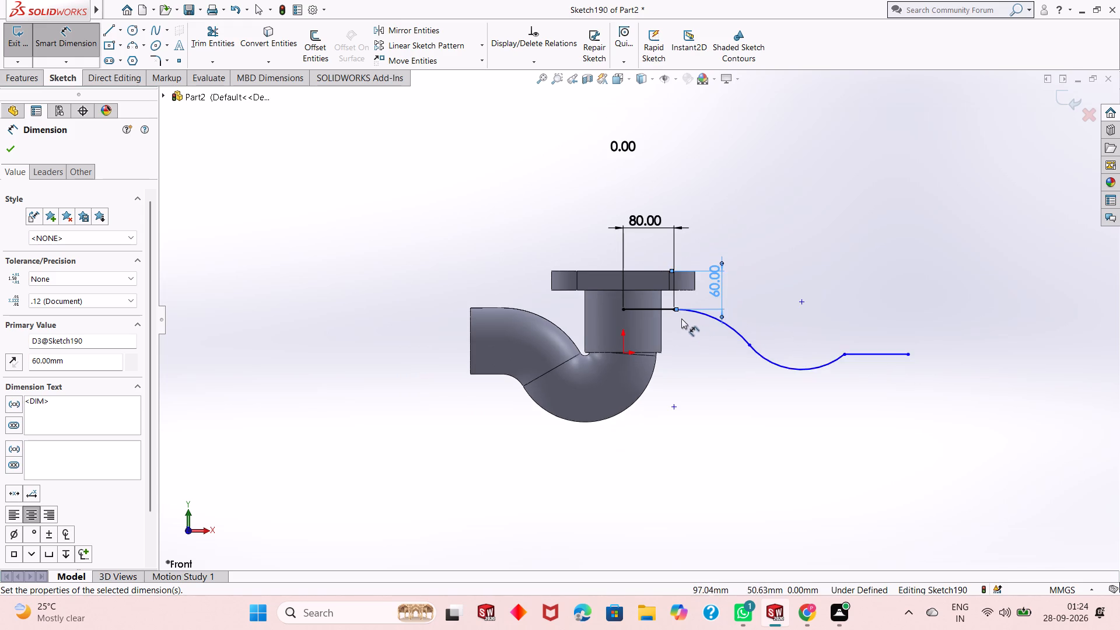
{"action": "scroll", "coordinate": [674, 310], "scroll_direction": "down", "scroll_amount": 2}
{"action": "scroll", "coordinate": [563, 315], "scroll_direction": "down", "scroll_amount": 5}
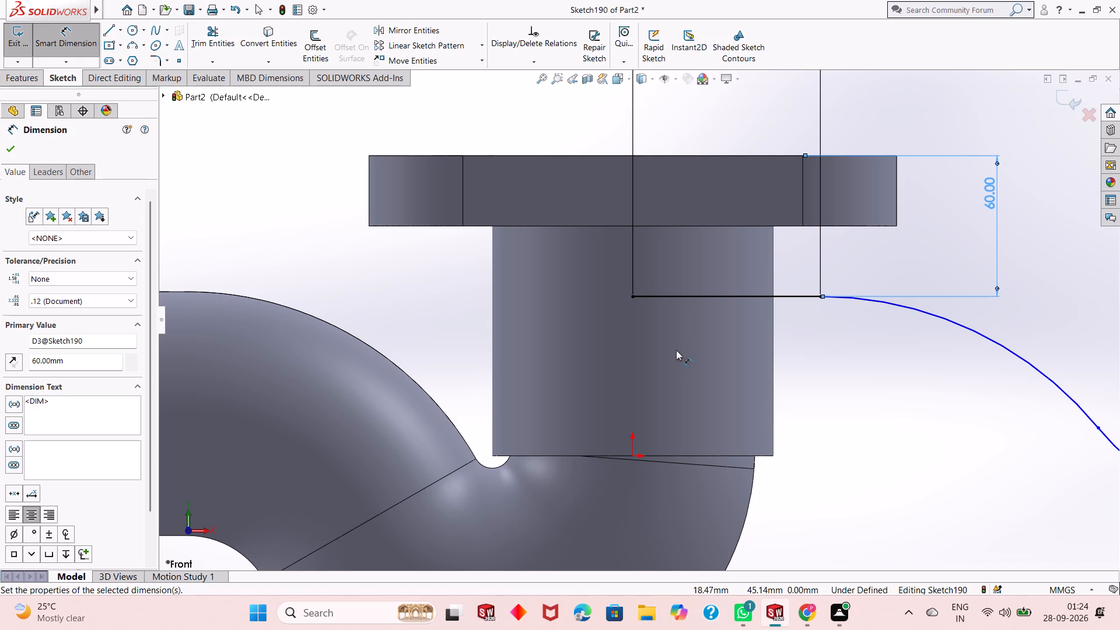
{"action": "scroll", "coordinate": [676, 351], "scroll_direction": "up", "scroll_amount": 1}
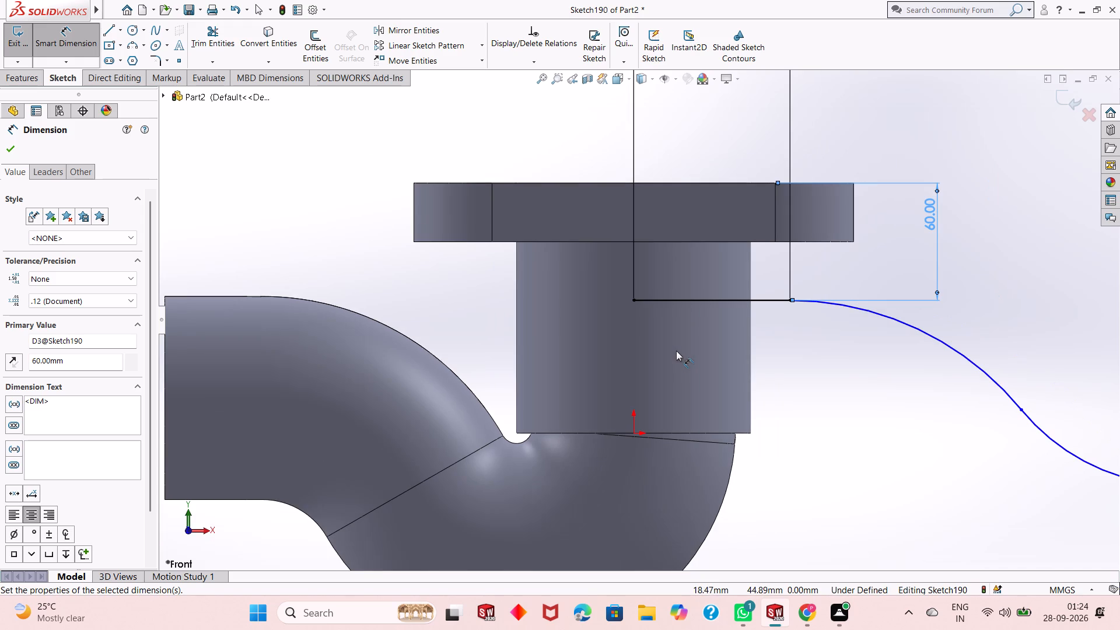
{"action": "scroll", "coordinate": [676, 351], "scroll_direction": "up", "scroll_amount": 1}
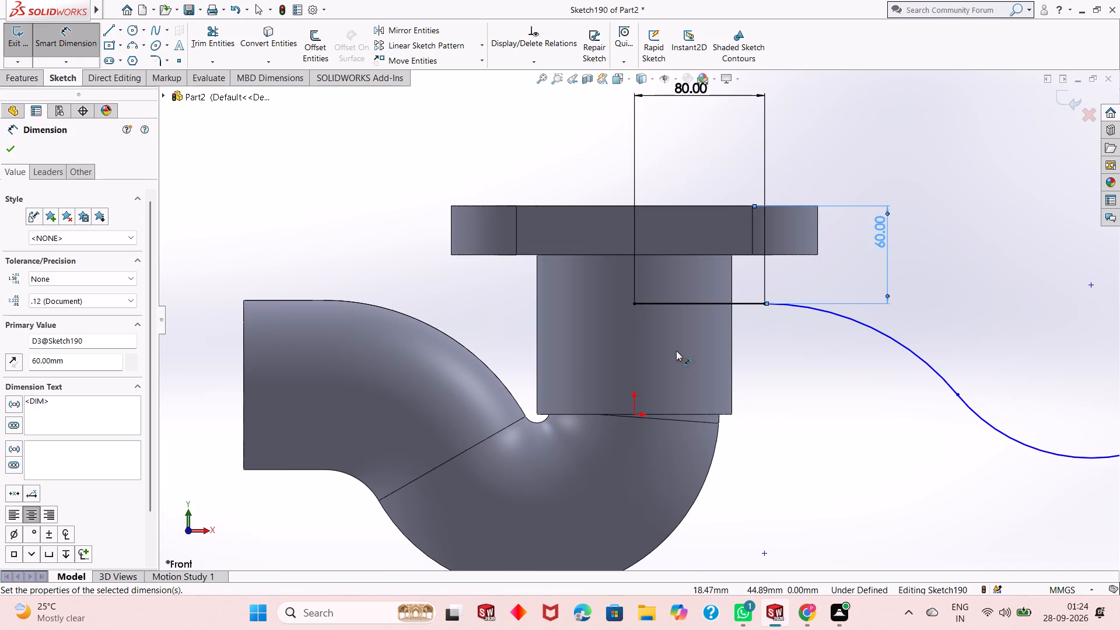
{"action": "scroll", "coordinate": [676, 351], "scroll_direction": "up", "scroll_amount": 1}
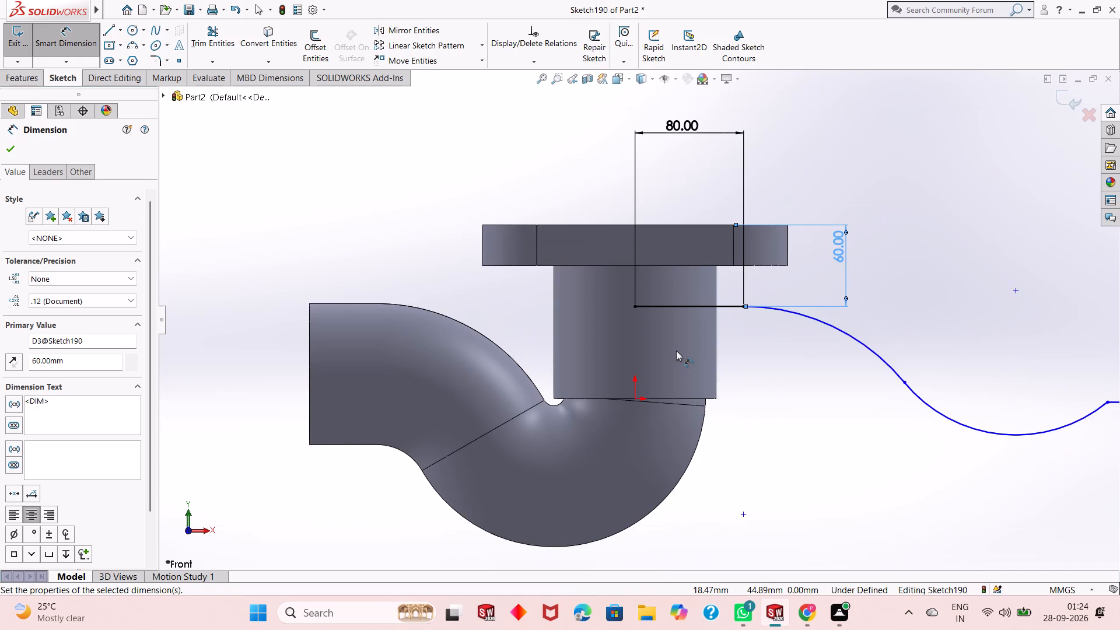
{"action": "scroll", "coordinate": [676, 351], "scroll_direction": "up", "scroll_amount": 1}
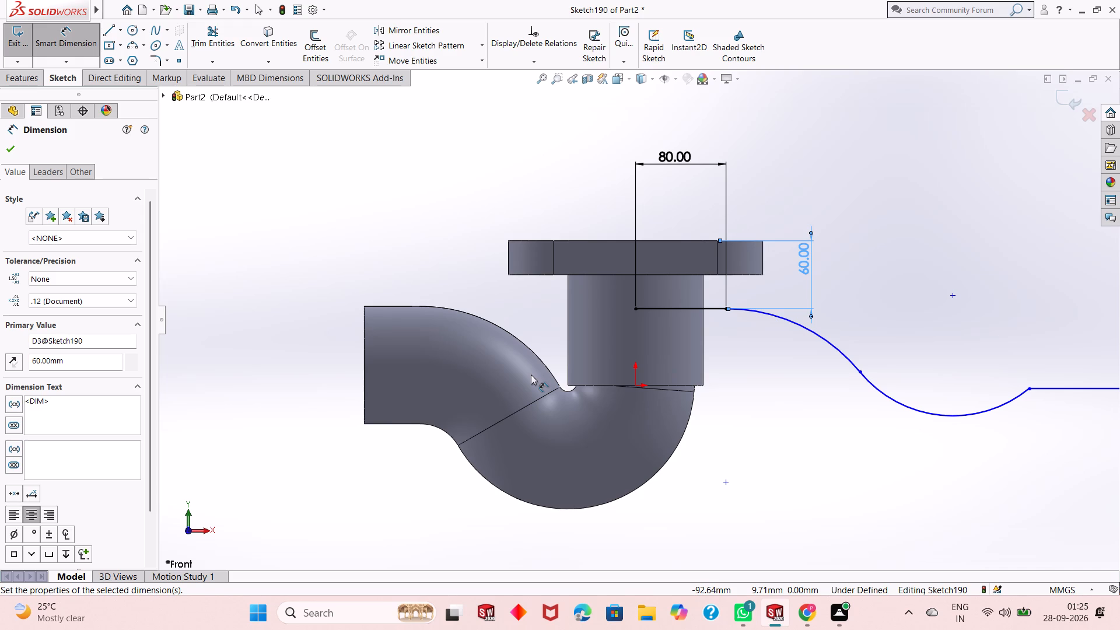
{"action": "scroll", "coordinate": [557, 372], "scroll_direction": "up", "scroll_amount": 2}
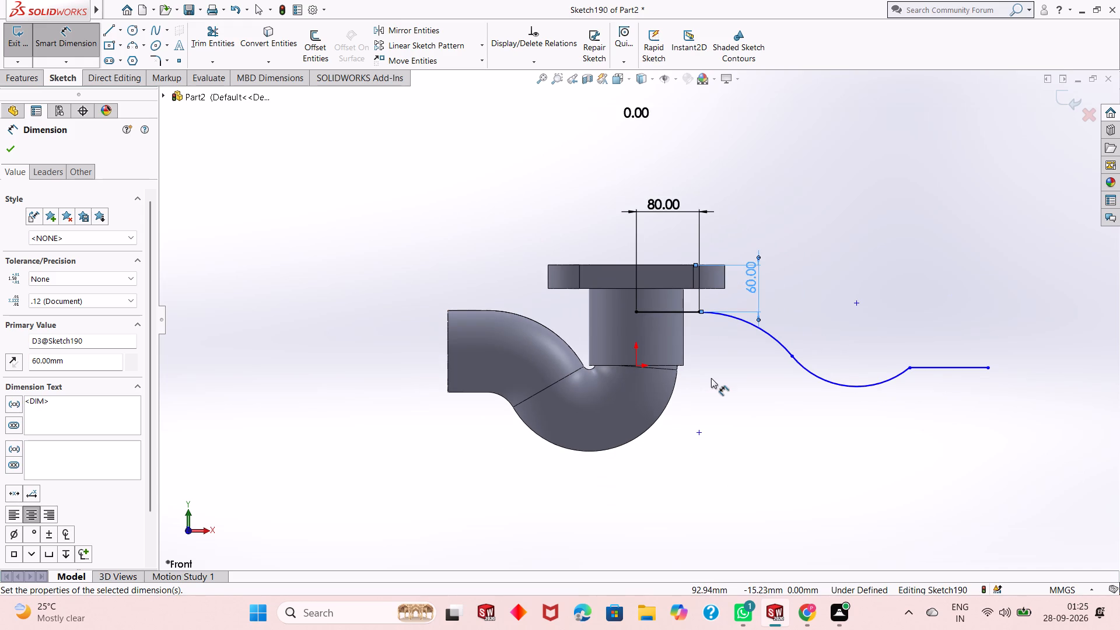
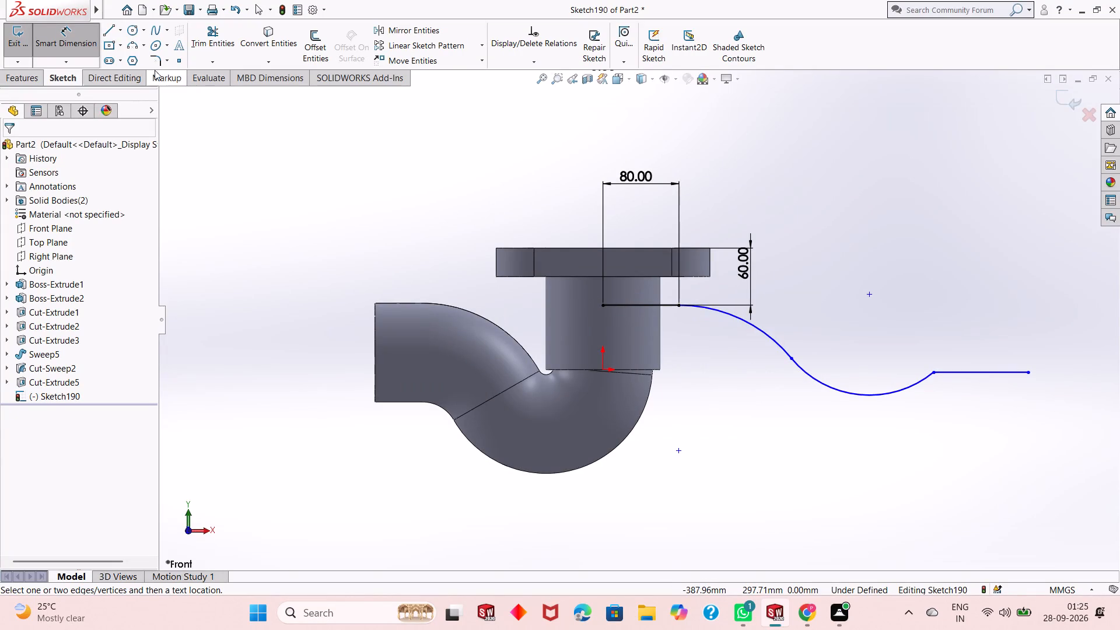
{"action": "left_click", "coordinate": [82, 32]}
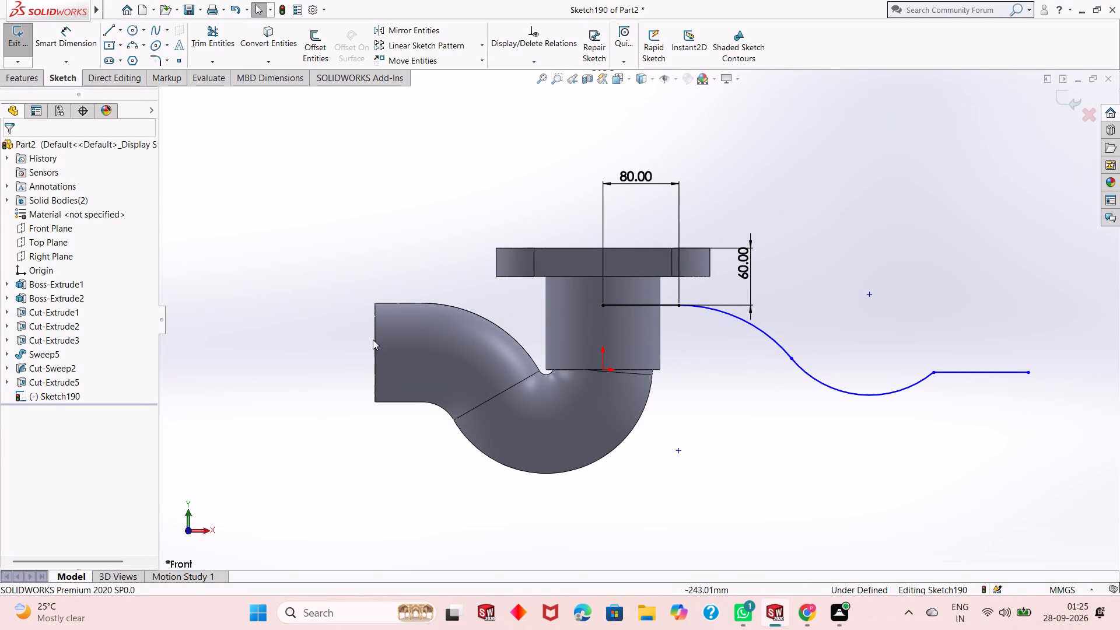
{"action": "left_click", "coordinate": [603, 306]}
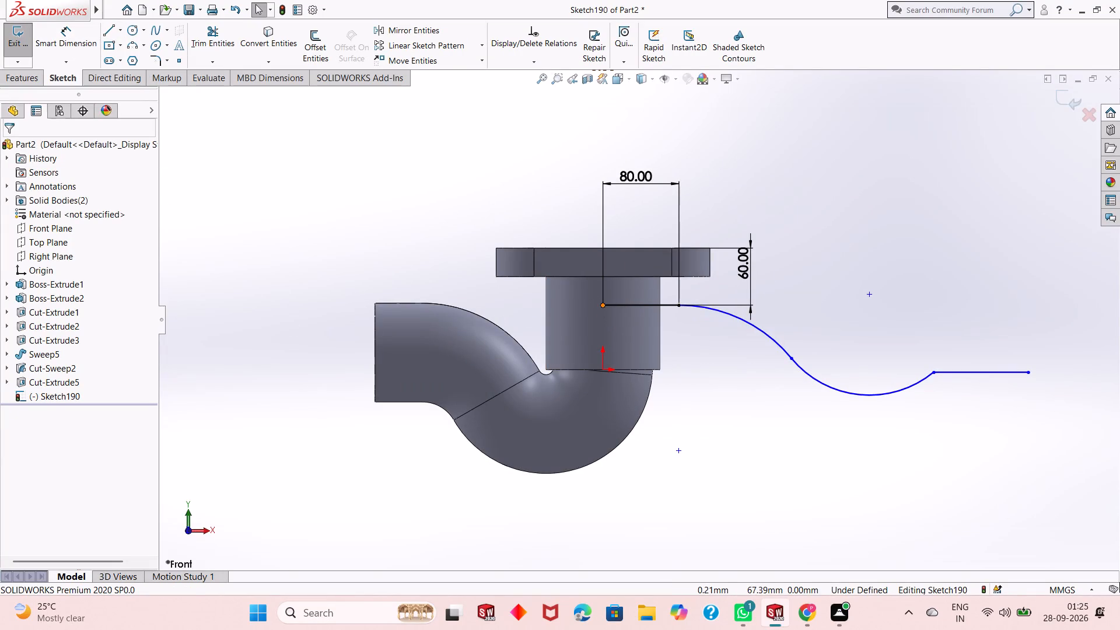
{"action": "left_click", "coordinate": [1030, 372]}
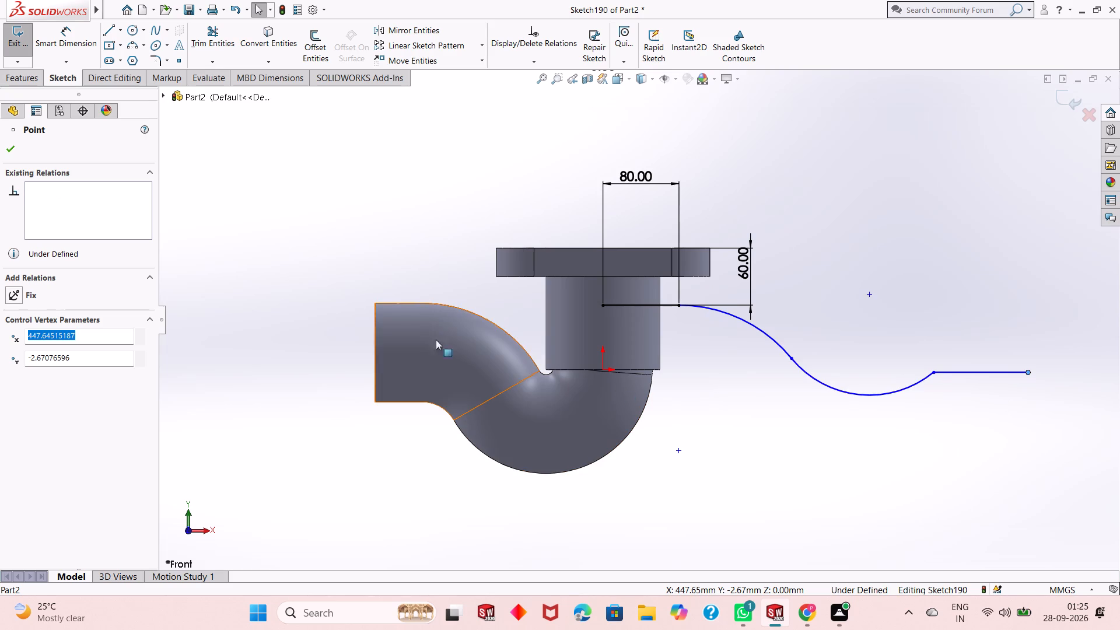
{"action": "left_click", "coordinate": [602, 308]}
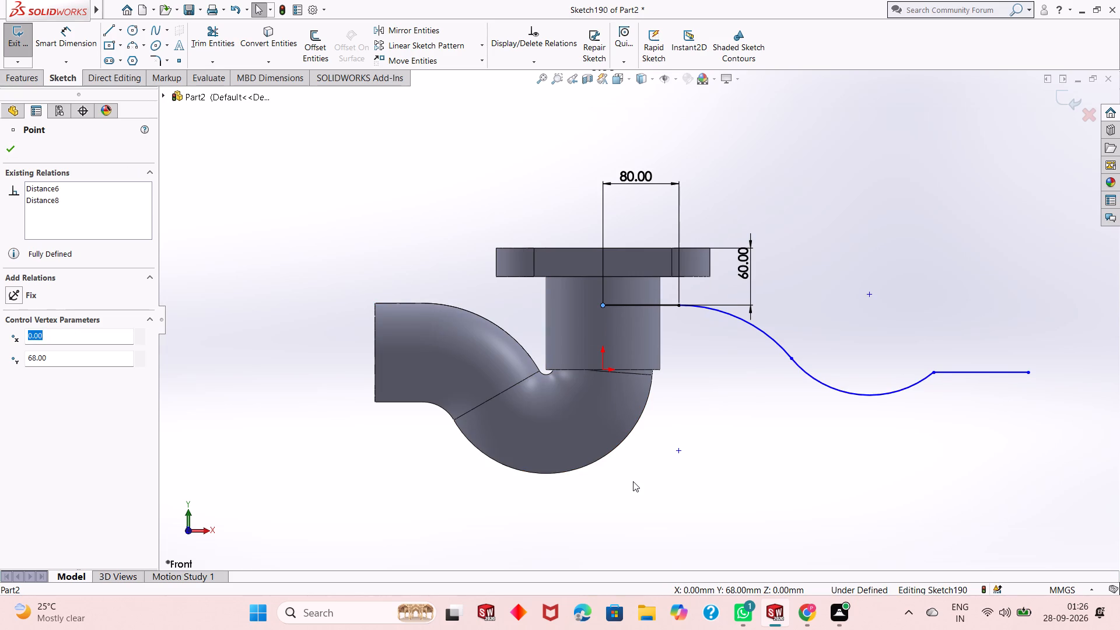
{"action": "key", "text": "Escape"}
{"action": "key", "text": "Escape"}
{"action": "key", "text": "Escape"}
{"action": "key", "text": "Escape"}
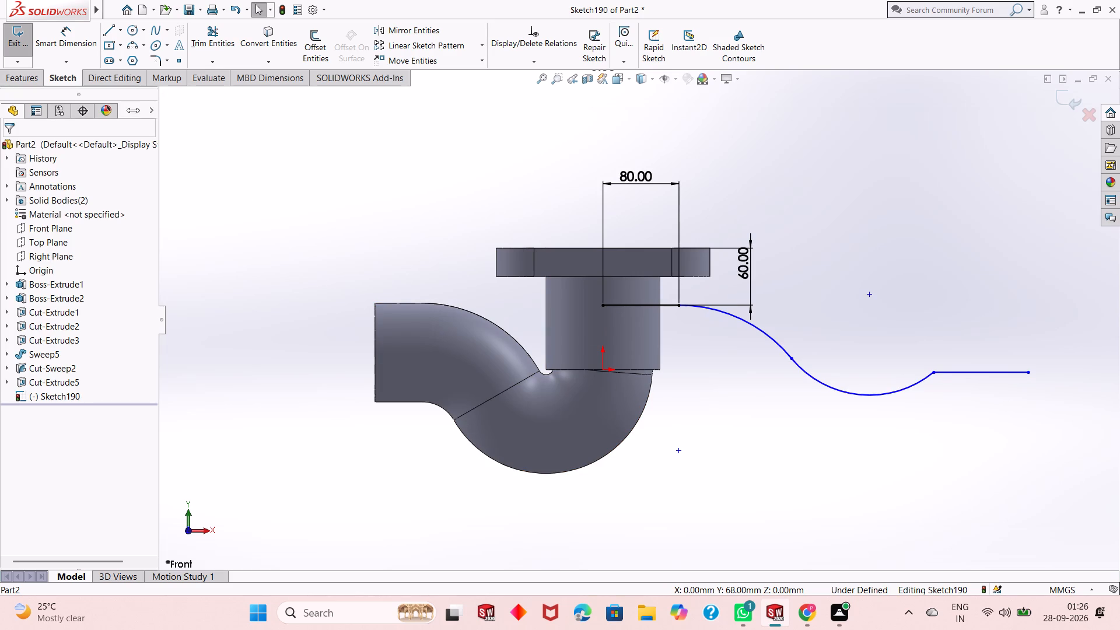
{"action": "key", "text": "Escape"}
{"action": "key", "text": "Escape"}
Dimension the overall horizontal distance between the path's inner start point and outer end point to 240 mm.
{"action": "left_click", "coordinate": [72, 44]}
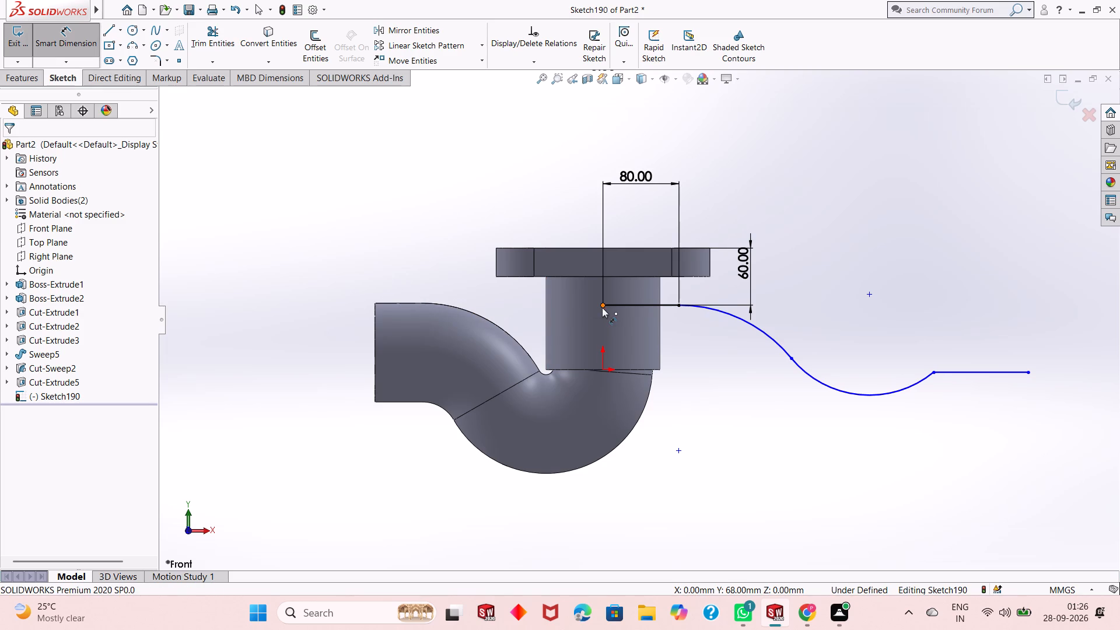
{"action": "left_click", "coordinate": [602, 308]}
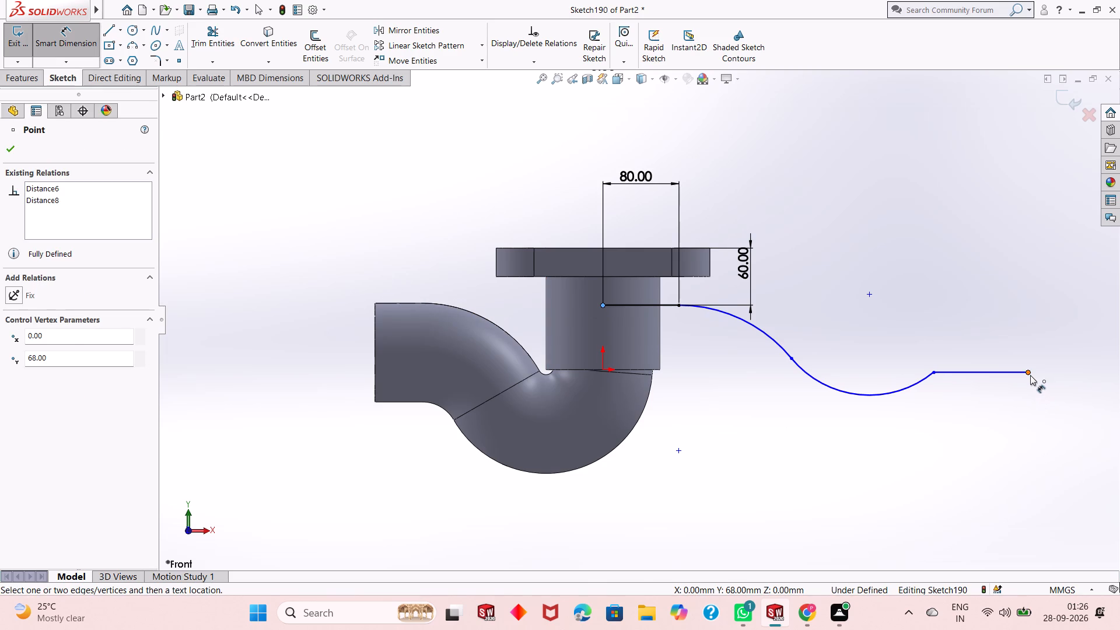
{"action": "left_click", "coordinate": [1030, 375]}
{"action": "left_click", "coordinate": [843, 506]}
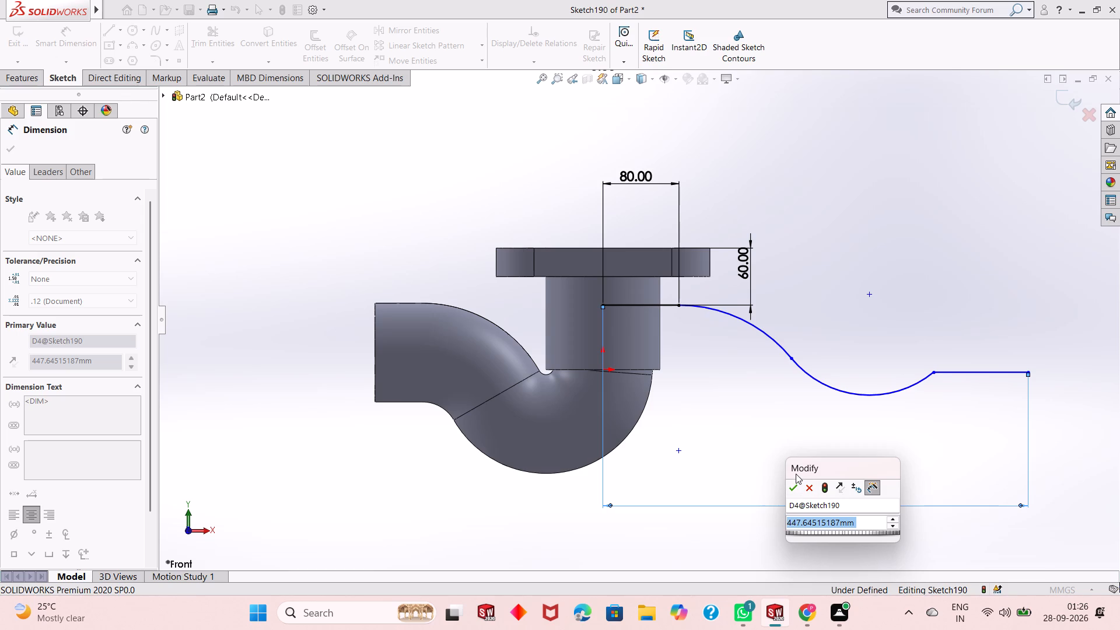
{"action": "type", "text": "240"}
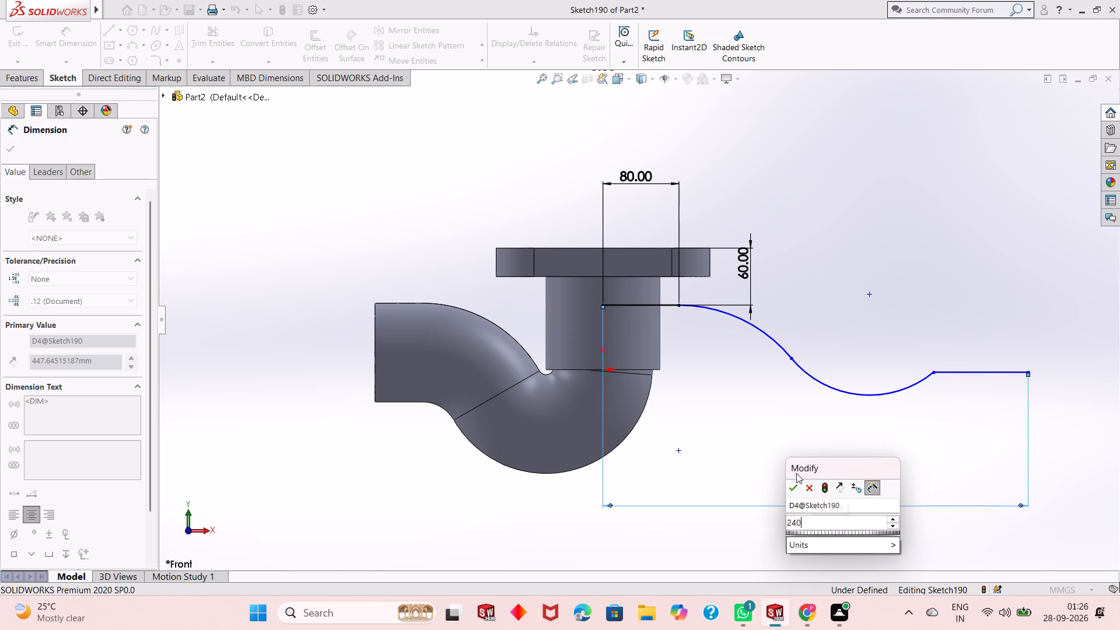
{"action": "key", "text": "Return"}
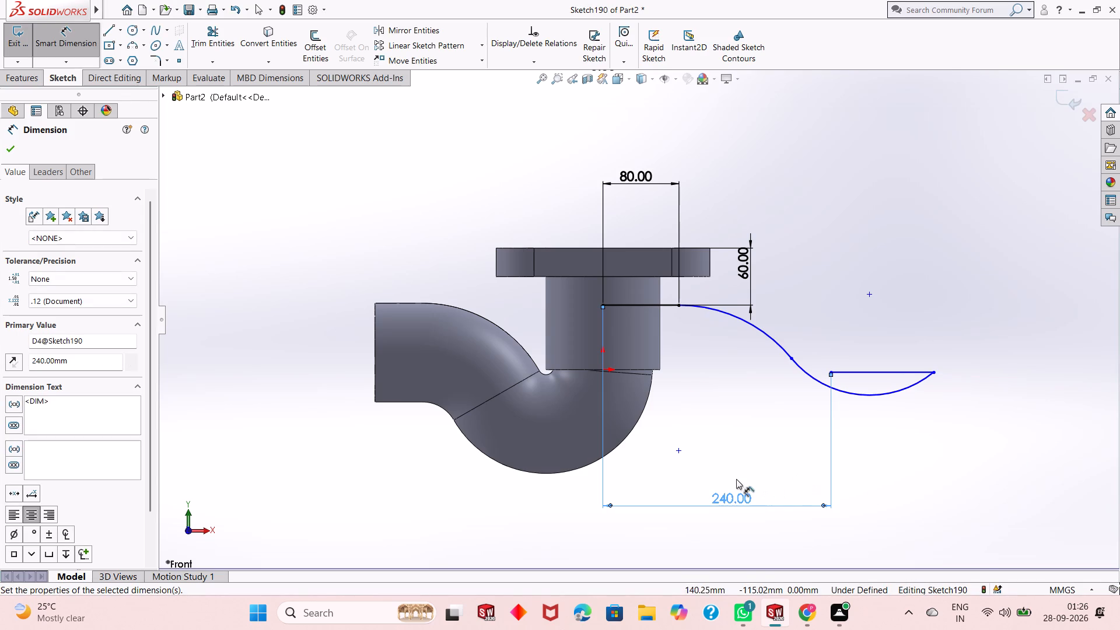
Examine the path's end line and second arc in relation to the flanged cylinder.
{"action": "scroll", "coordinate": [662, 300], "scroll_direction": "down", "scroll_amount": 1}
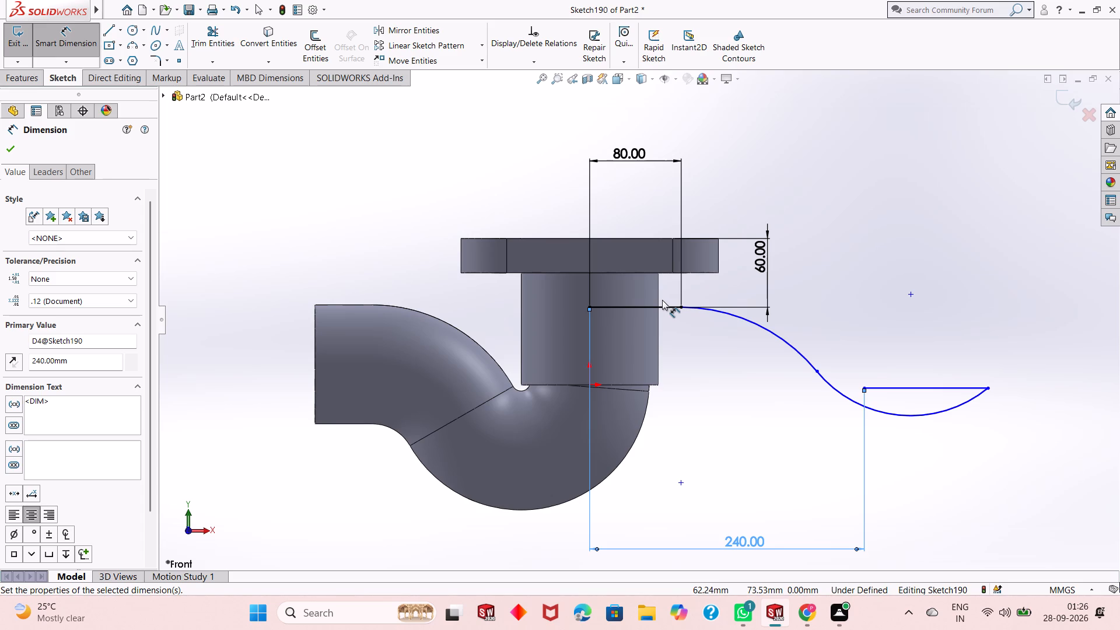
{"action": "scroll", "coordinate": [661, 300], "scroll_direction": "down", "scroll_amount": 1}
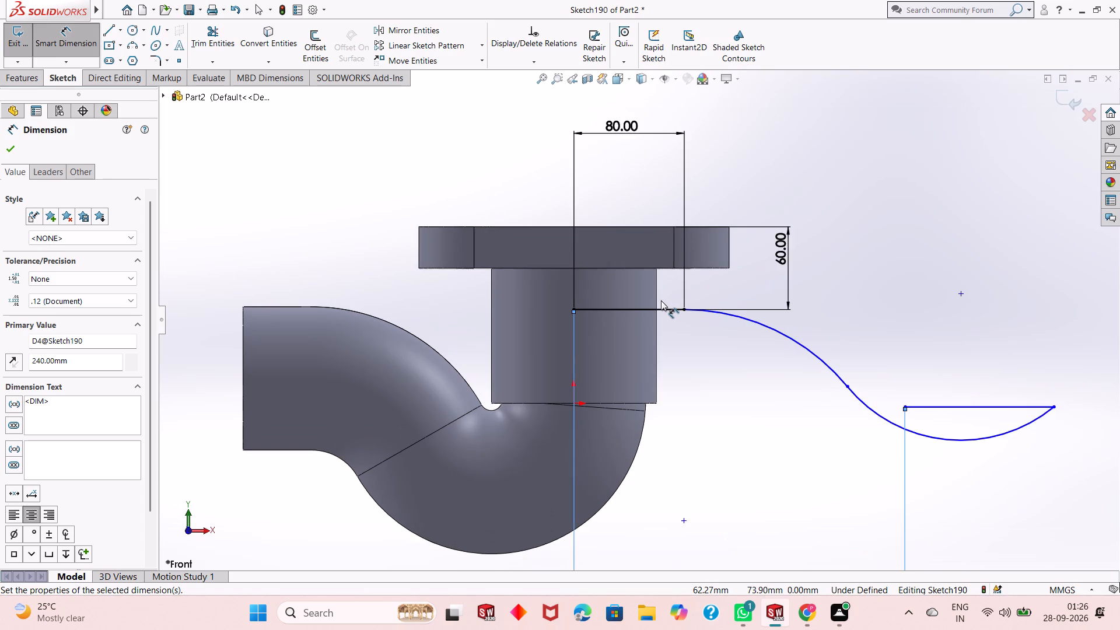
{"action": "scroll", "coordinate": [661, 301], "scroll_direction": "down", "scroll_amount": 1}
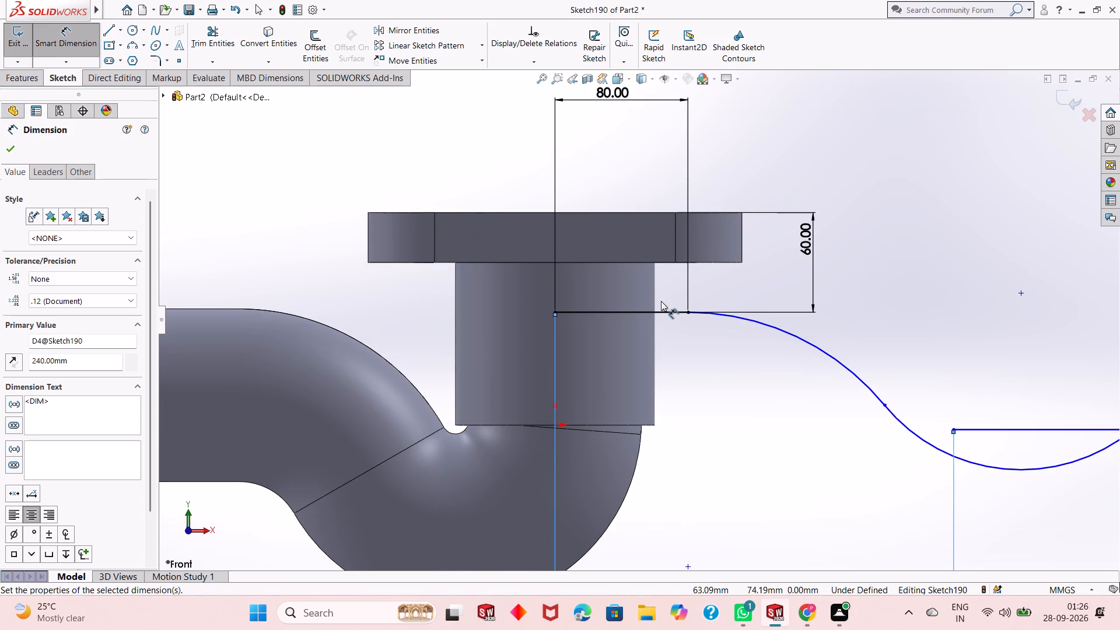
{"action": "scroll", "coordinate": [661, 301], "scroll_direction": "up", "scroll_amount": 2}
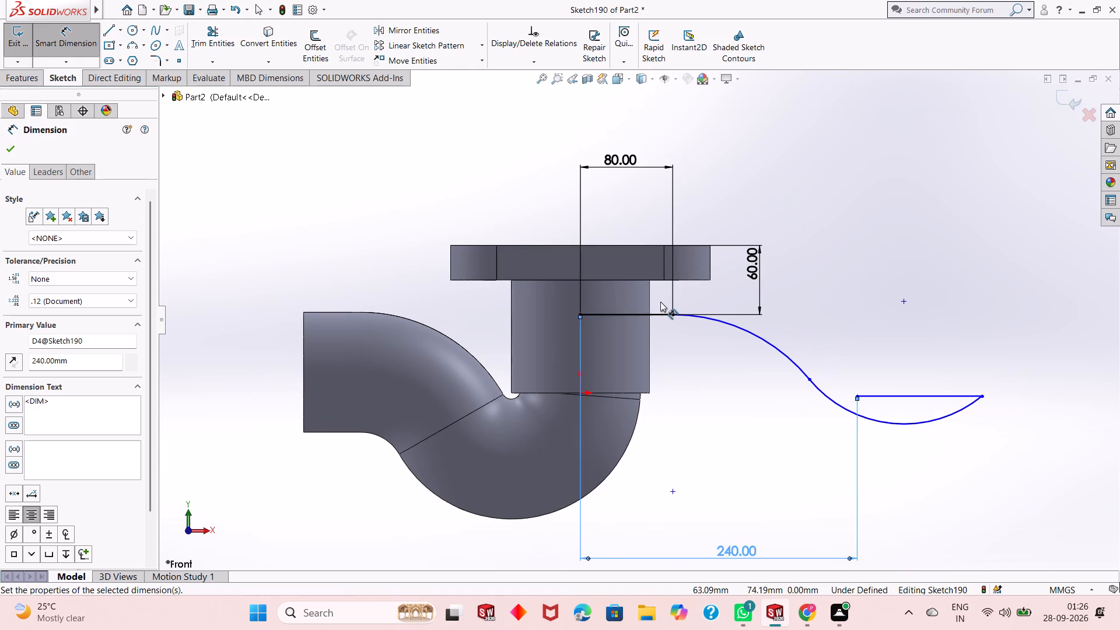
{"action": "scroll", "coordinate": [648, 324], "scroll_direction": "down", "scroll_amount": 1}
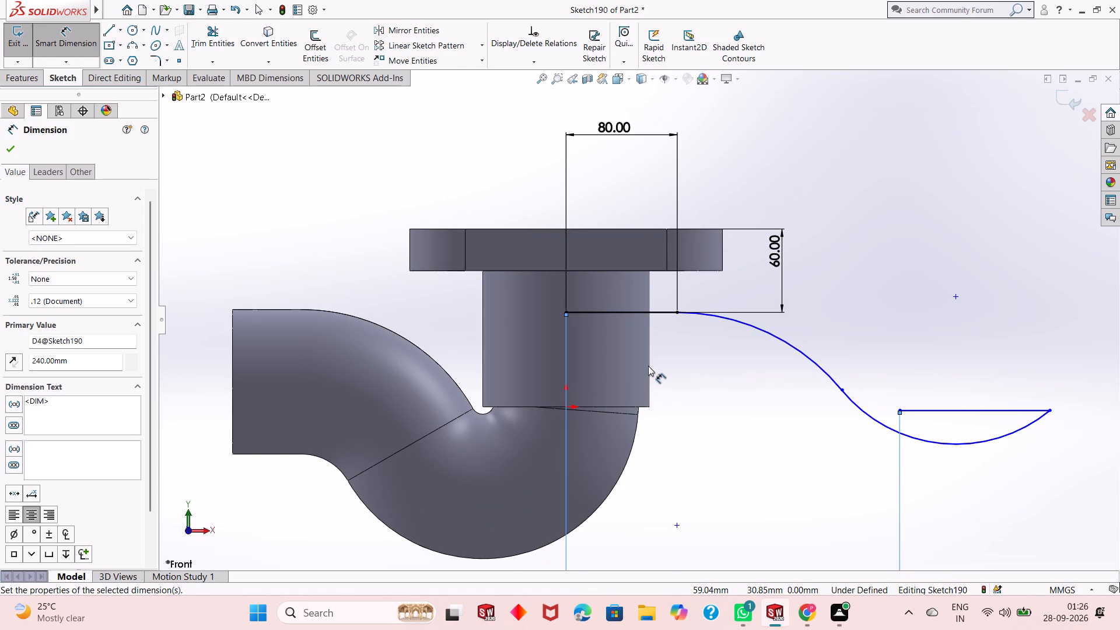
{"action": "scroll", "coordinate": [648, 366], "scroll_direction": "down", "scroll_amount": 2}
{"action": "scroll", "coordinate": [648, 366], "scroll_direction": "up", "scroll_amount": 1}
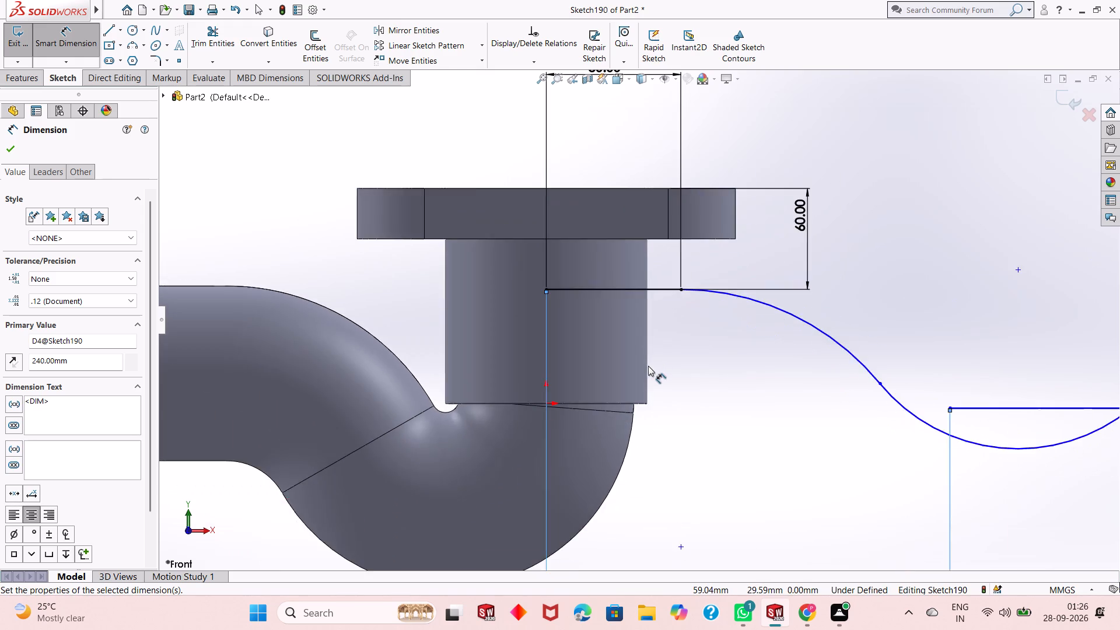
{"action": "scroll", "coordinate": [648, 366], "scroll_direction": "up", "scroll_amount": 3}
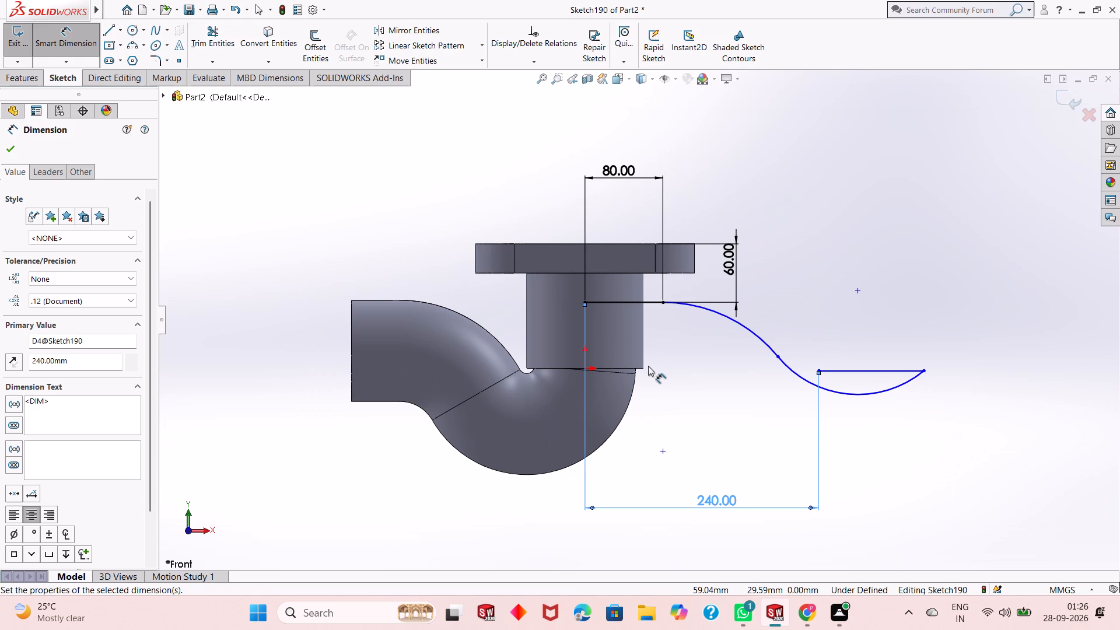
{"action": "scroll", "coordinate": [648, 366], "scroll_direction": "down", "scroll_amount": 1}
{"action": "scroll", "coordinate": [648, 366], "scroll_direction": "up", "scroll_amount": 1}
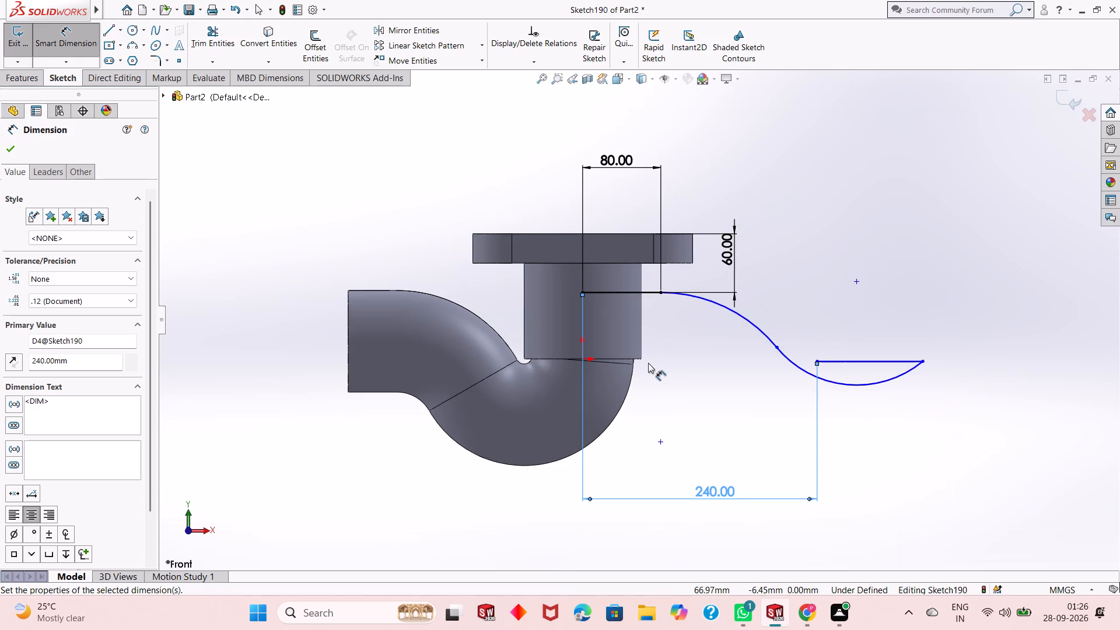
{"action": "scroll", "coordinate": [653, 357], "scroll_direction": "up", "scroll_amount": 2}
{"action": "scroll", "coordinate": [656, 355], "scroll_direction": "down", "scroll_amount": 2}
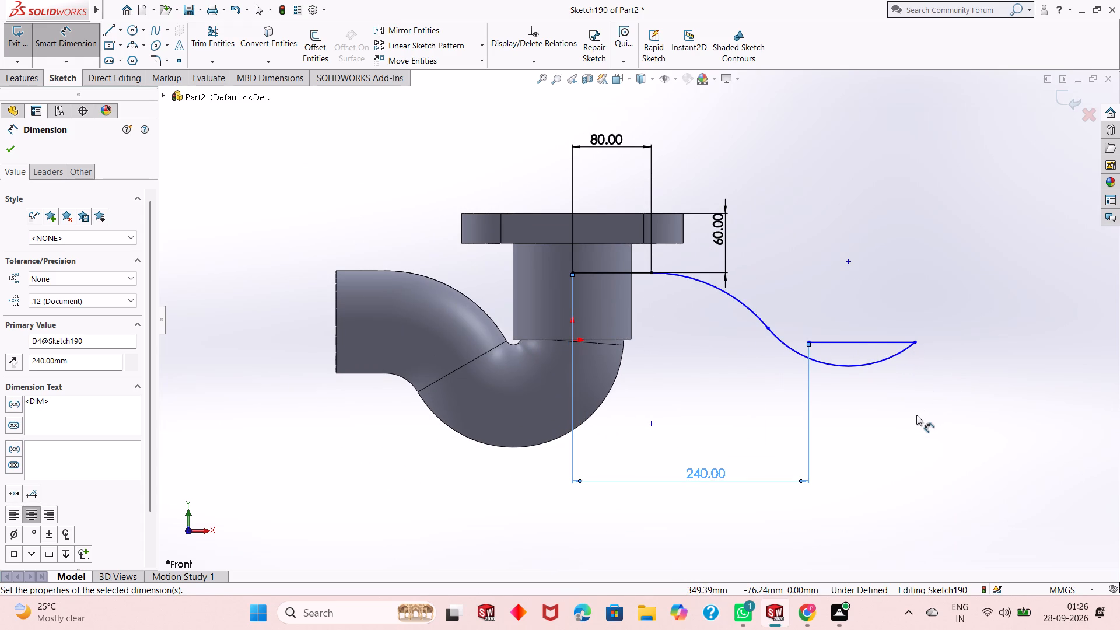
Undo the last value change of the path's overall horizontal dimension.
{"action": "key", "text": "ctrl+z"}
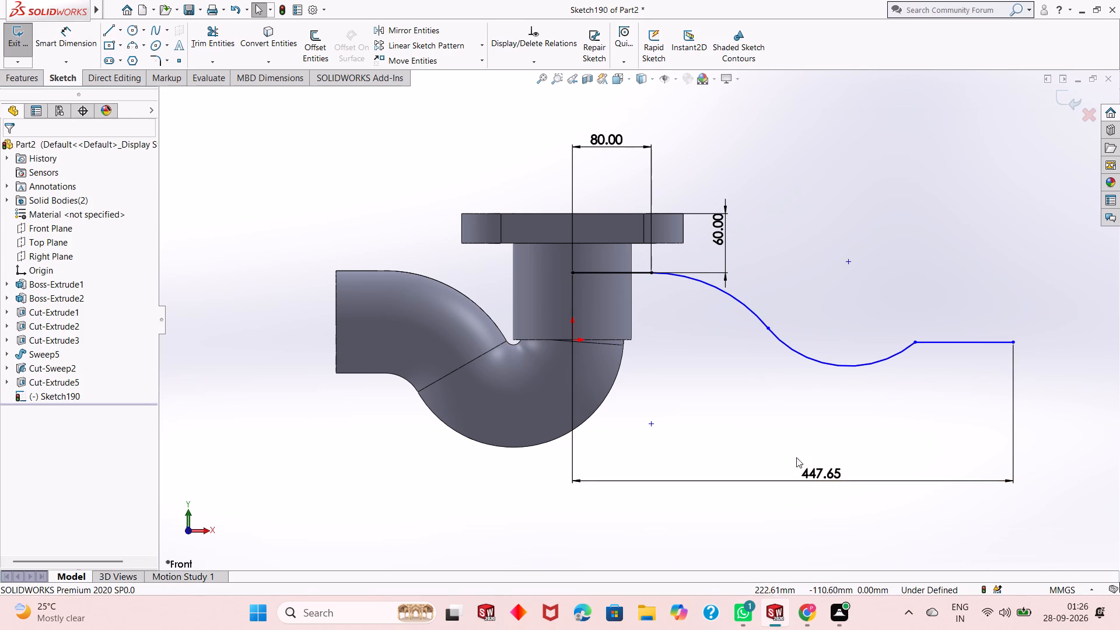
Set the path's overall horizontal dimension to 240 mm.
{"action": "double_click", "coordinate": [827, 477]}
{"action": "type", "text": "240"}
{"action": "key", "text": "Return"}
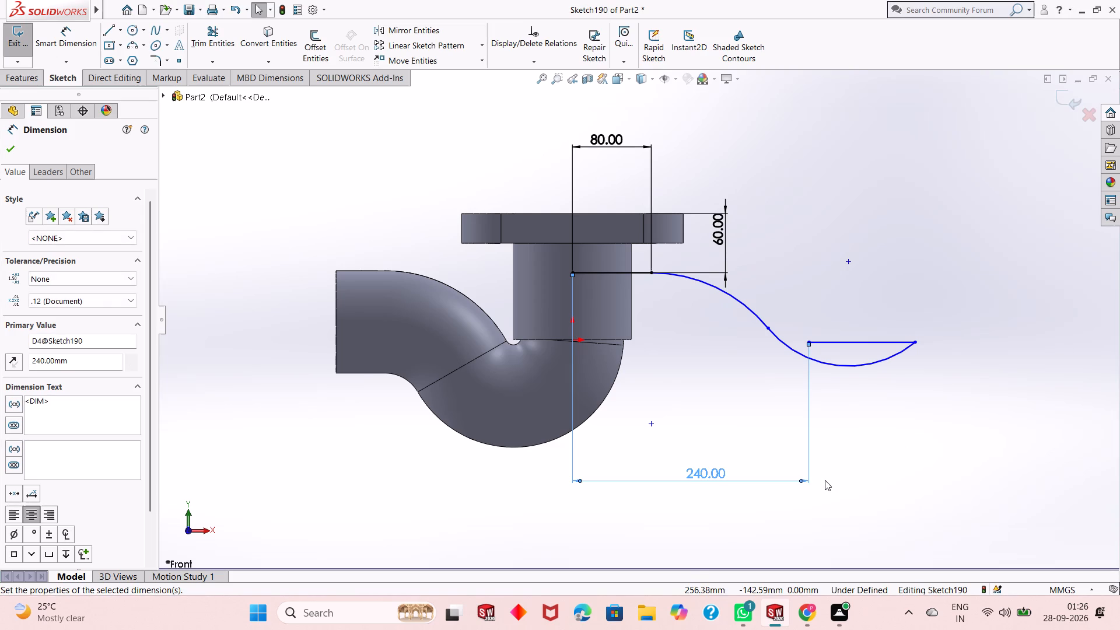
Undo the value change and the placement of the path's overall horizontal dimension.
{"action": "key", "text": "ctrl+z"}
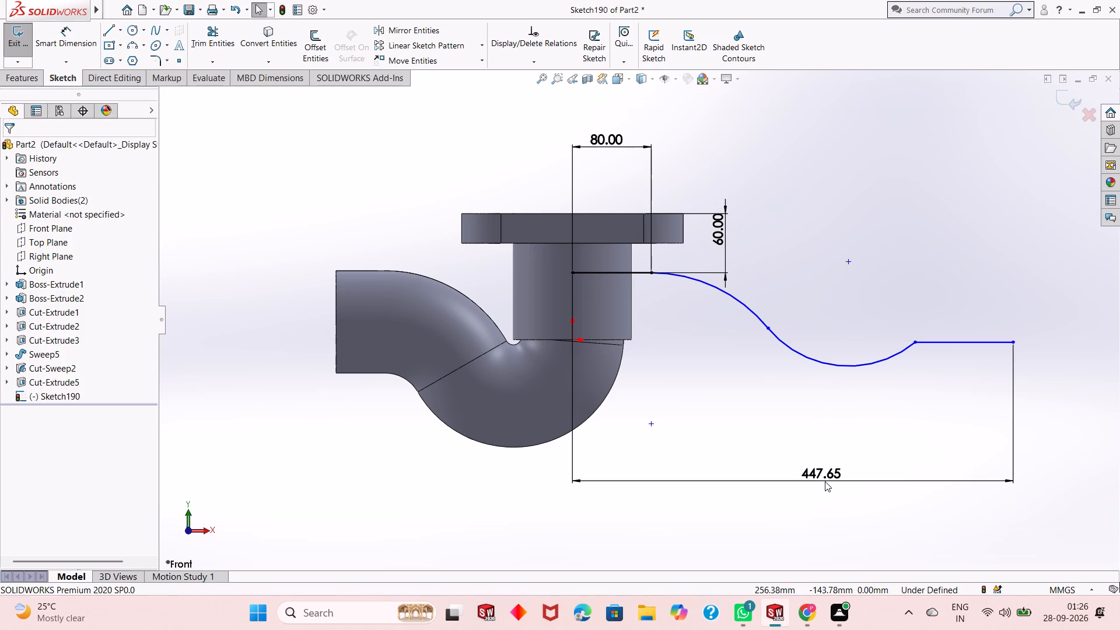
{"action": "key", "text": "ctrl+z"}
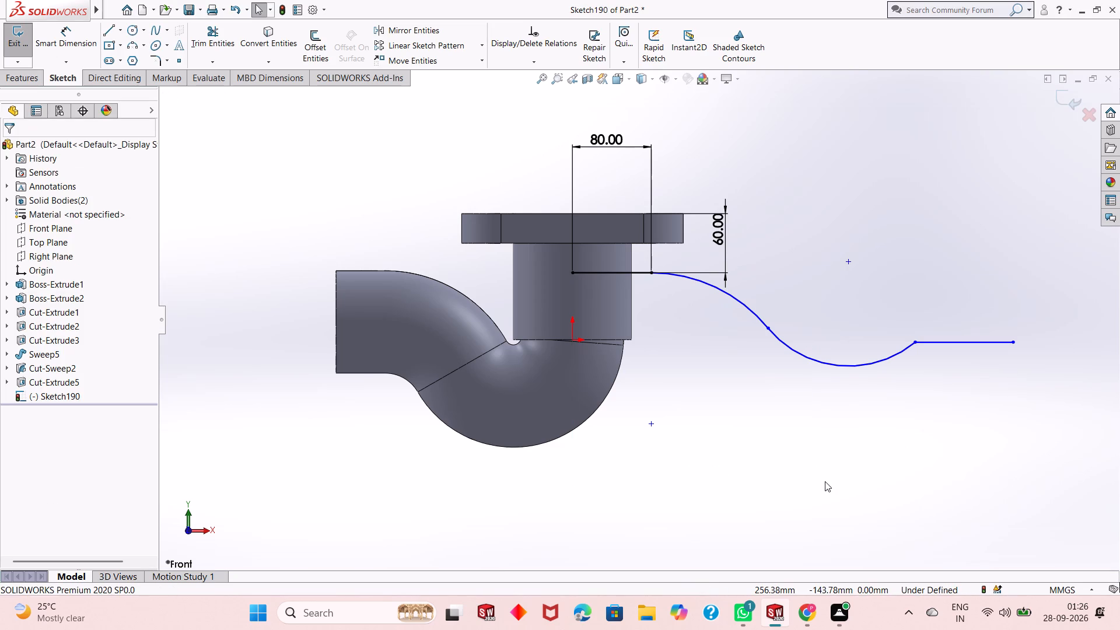
Undo the path's remaining dimensions and all its lines and arcs, back to the empty front-plane sketch.
{"action": "scroll", "coordinate": [793, 411], "scroll_direction": "up", "scroll_amount": 1}
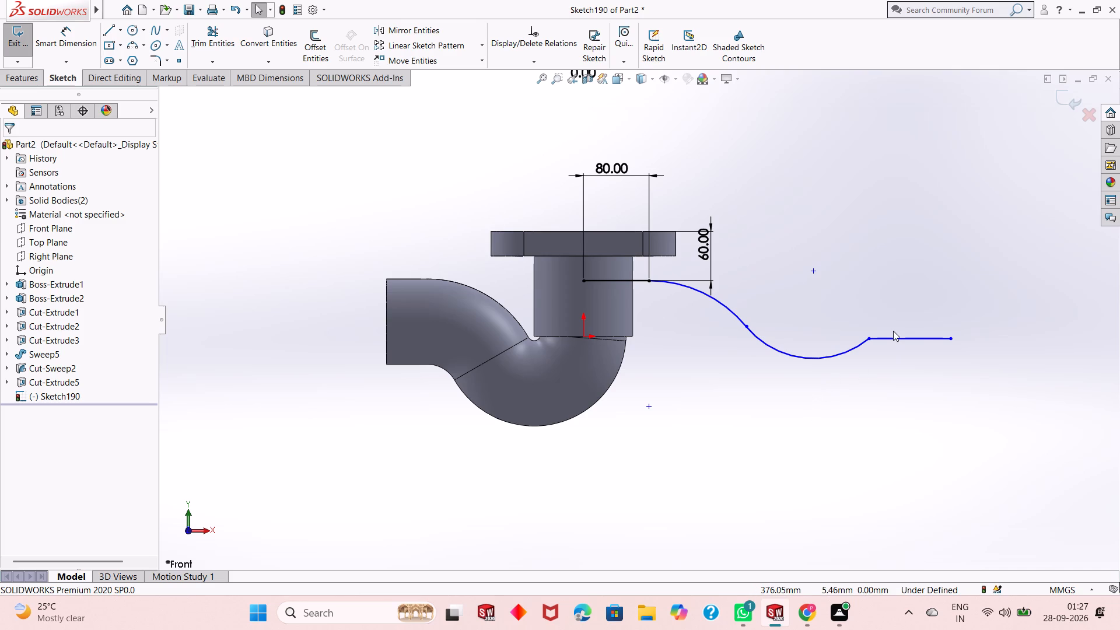
{"action": "key", "text": "ctrl+z"}
{"action": "key", "text": "ctrl+z"}
{"action": "key", "text": "ctrl+z"}
{"action": "key", "text": "ctrl+z"}
{"action": "key", "text": "ctrl+z"}
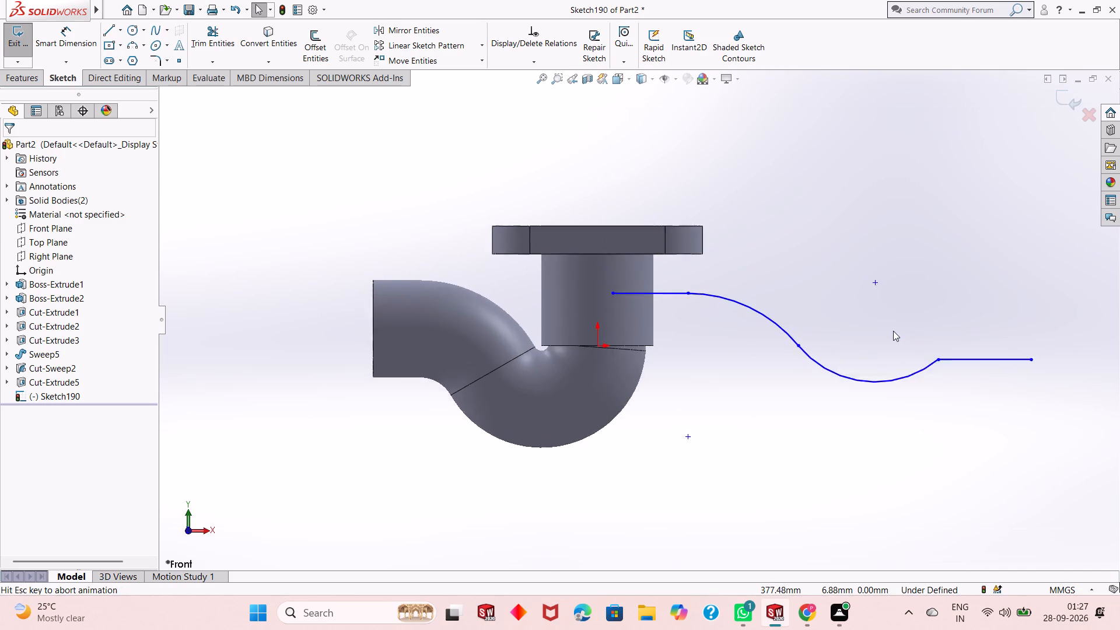
{"action": "key", "text": "ctrl+z"}
{"action": "key", "text": "ctrl+z"}
{"action": "key", "text": "ctrl+z"}
{"action": "key", "text": "ctrl+z"}
{"action": "key", "text": "ctrl+z"}
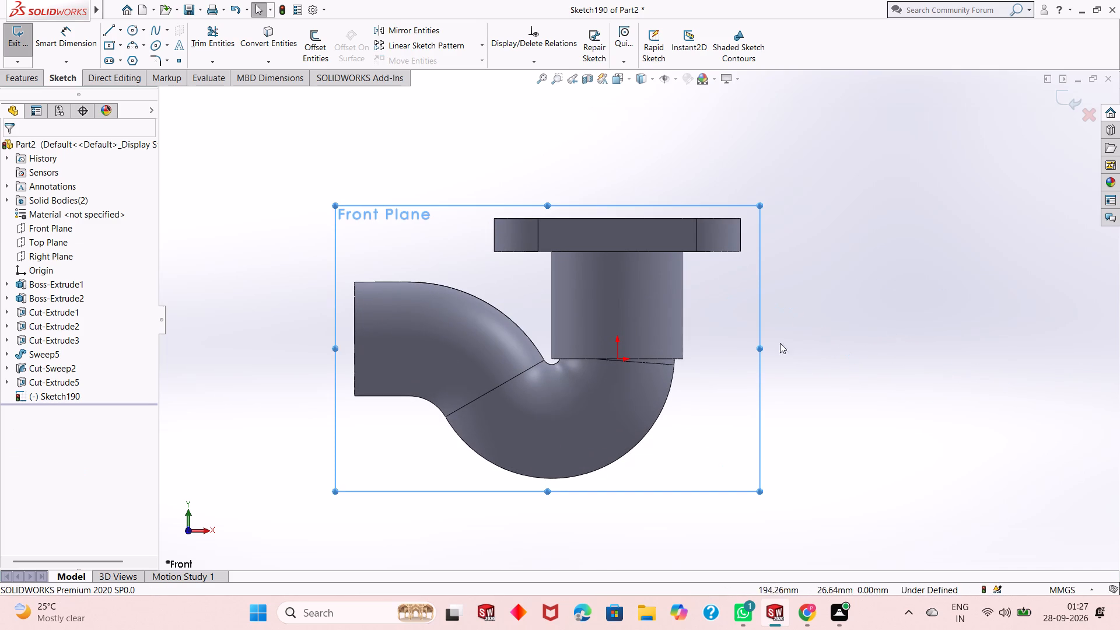
Sketch a path from the cylinder's axis: horizontal line about 78 mm, downward-curving tangent arc, reverse arc, and outward horizontal line about 73 mm.
{"action": "left_click", "coordinate": [110, 33]}
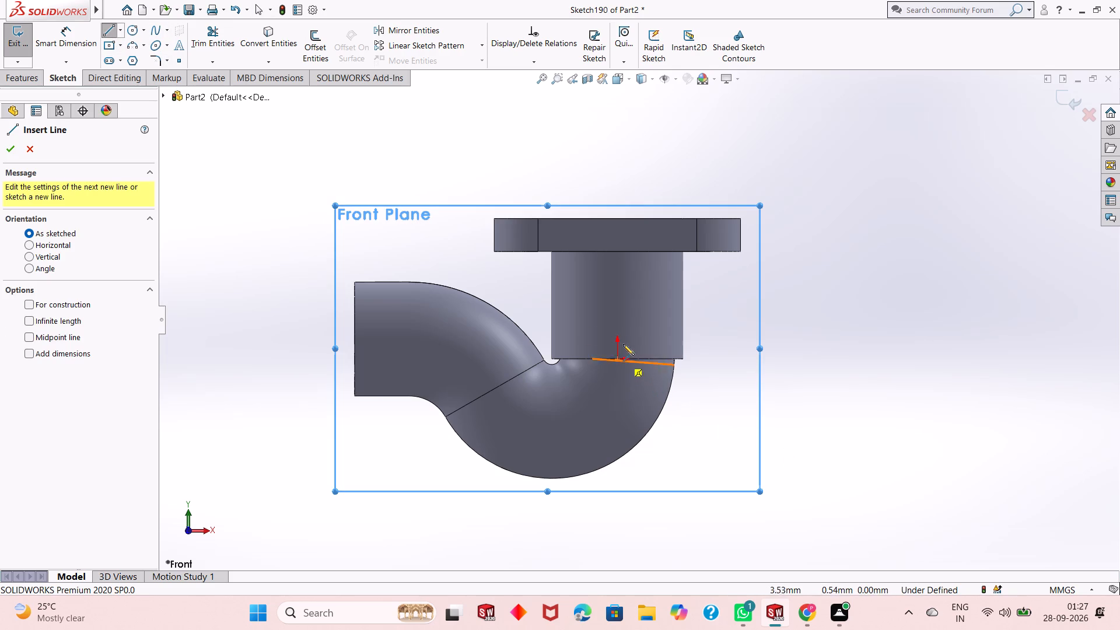
{"action": "left_click", "coordinate": [618, 302]}
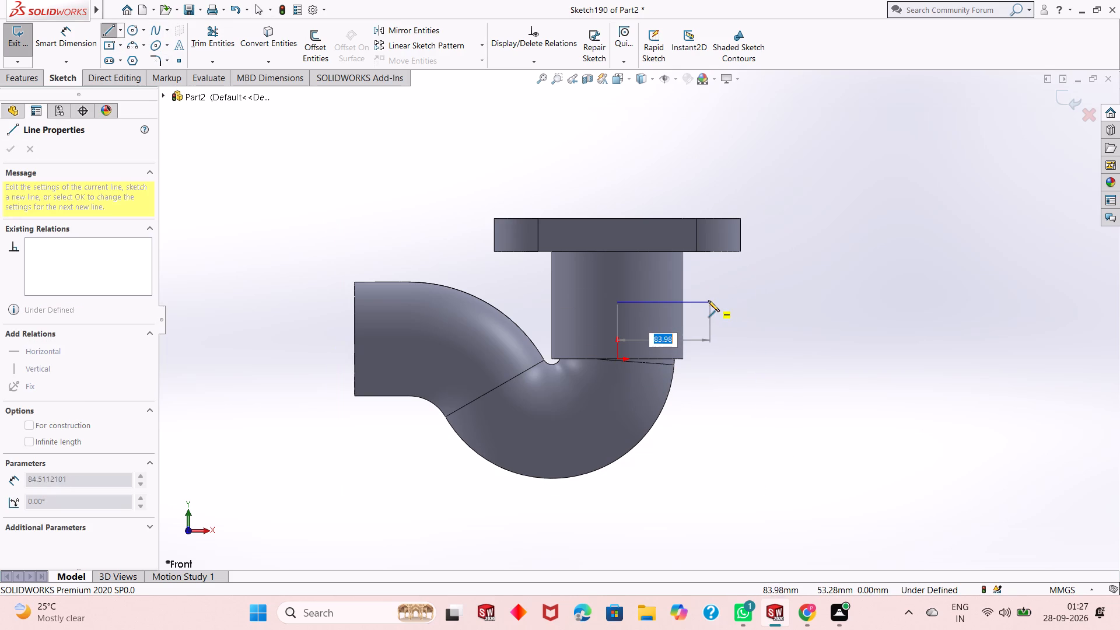
{"action": "left_click", "coordinate": [703, 300]}
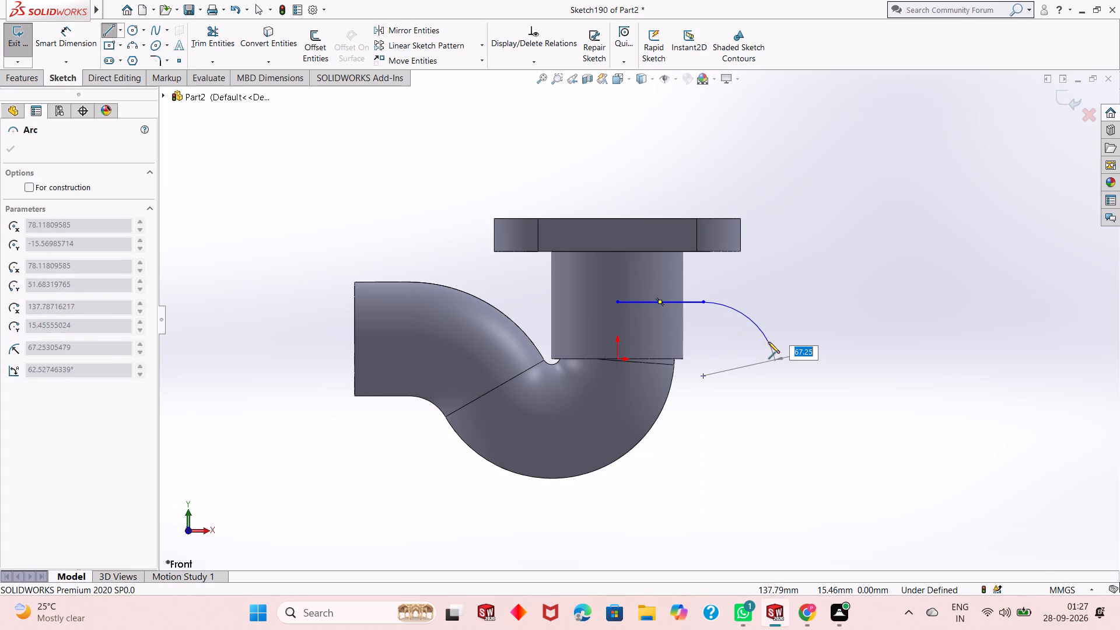
{"action": "left_click", "coordinate": [760, 331]}
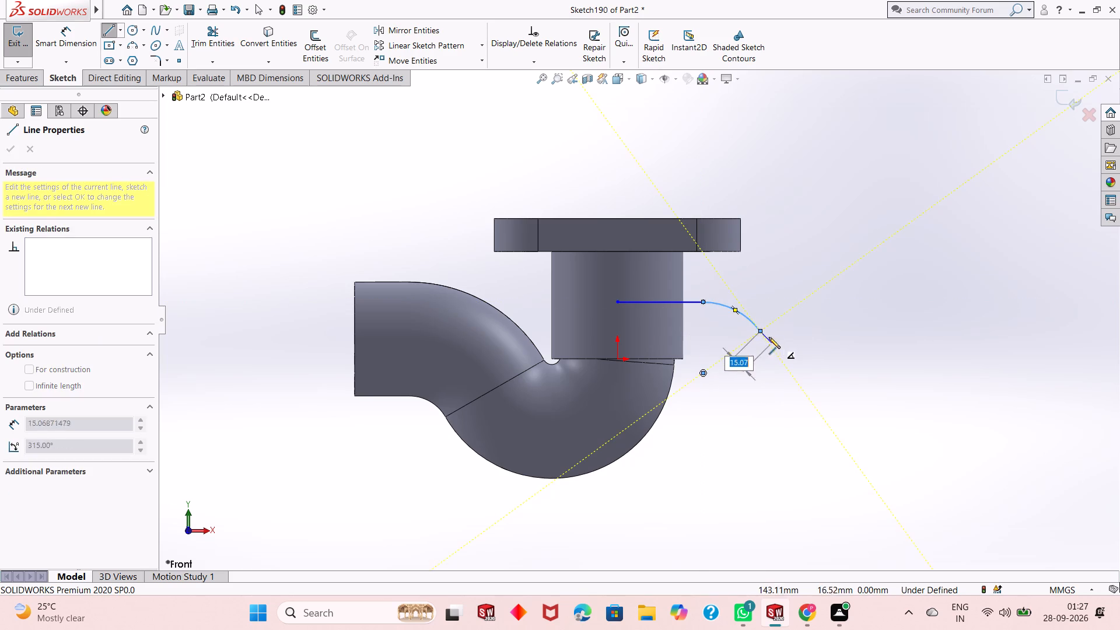
{"action": "left_click", "coordinate": [832, 348]}
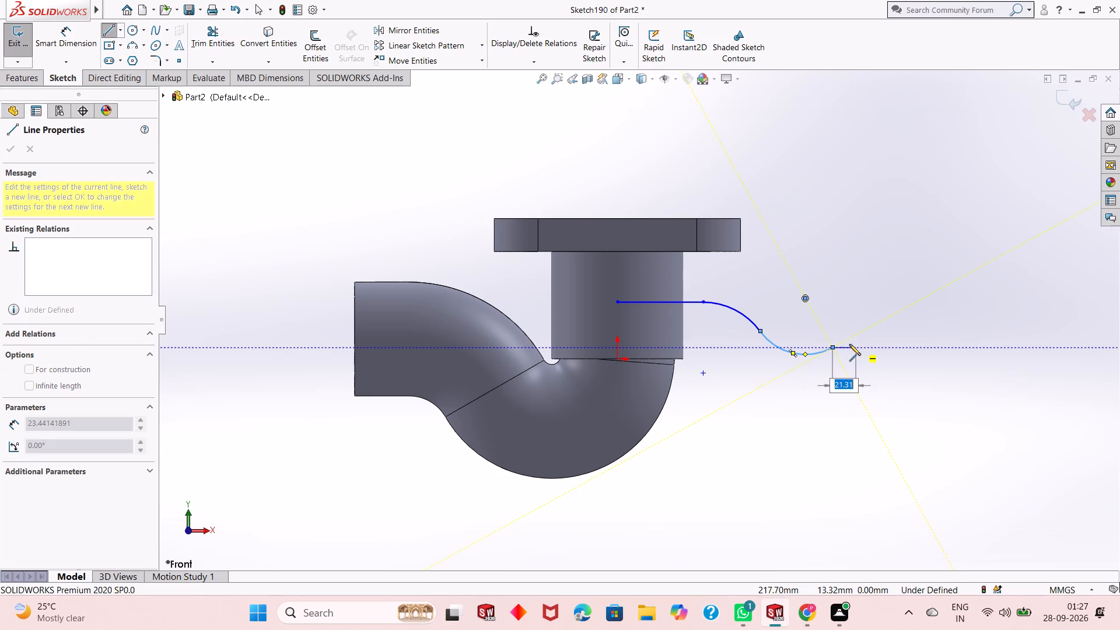
{"action": "left_click", "coordinate": [912, 349]}
{"action": "key", "text": "Escape"}
{"action": "key", "text": "Escape"}
{"action": "key", "text": "Escape"}
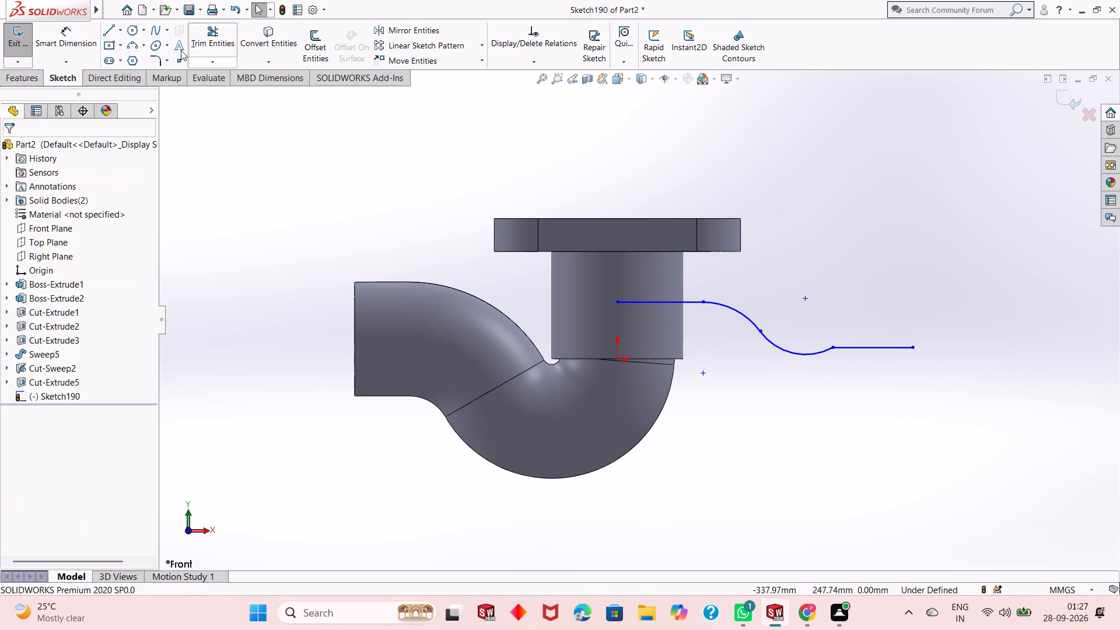
Dimension the path's first horizontal line to a length of 80 mm.
{"action": "left_click", "coordinate": [78, 31]}
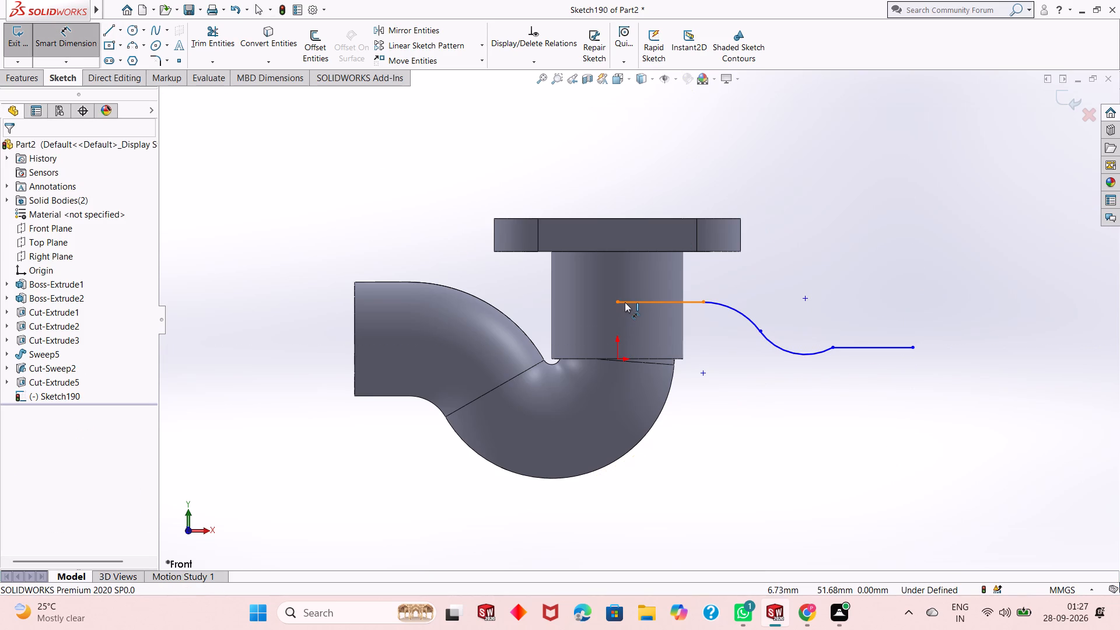
{"action": "left_click", "coordinate": [625, 302]}
{"action": "left_click", "coordinate": [638, 159]}
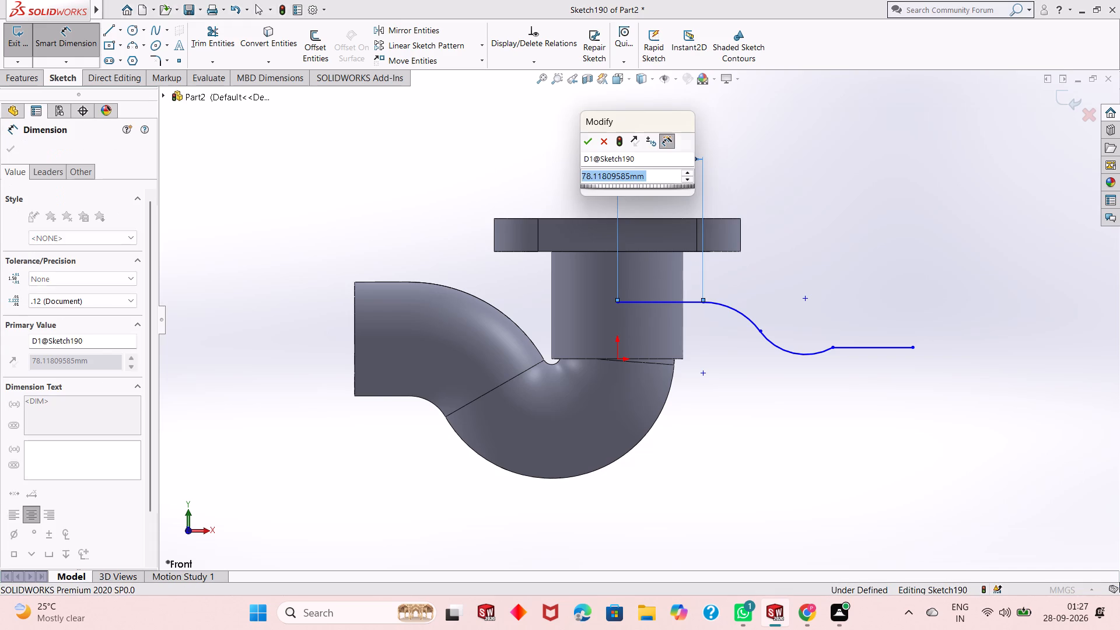
{"action": "type", "text": "80"}
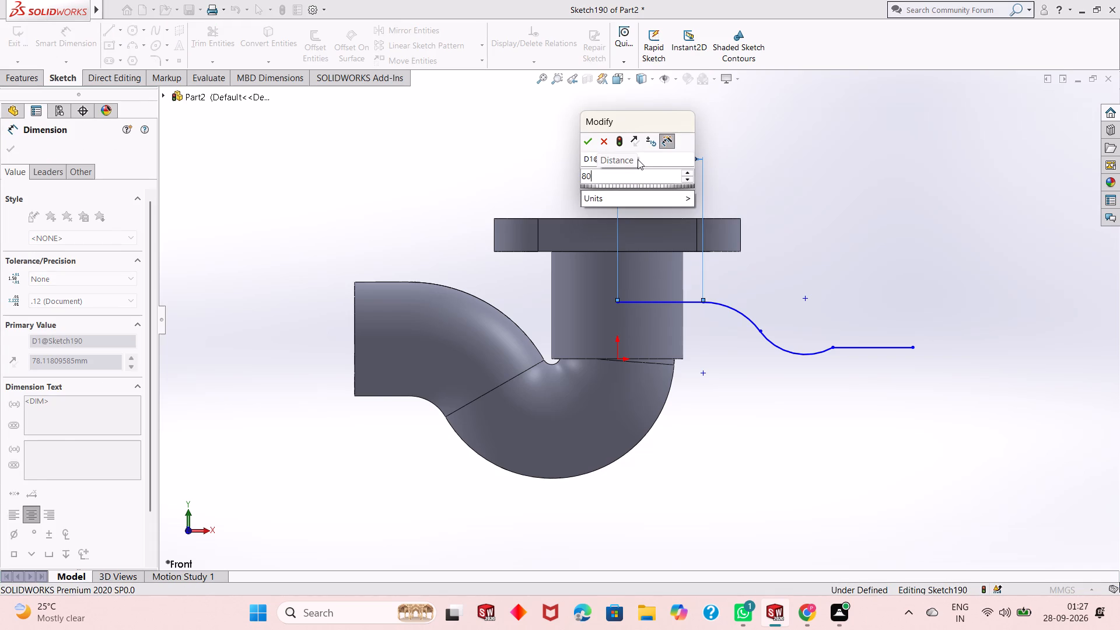
{"action": "key", "text": "Return"}
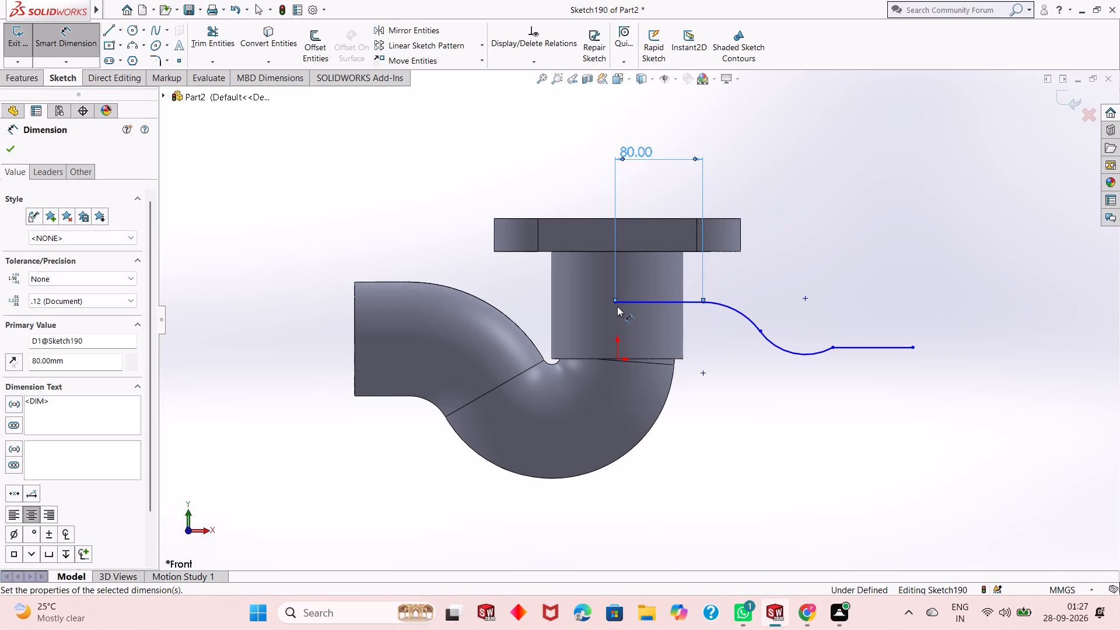
Set the horizontal distance between the path's start point and the origin to 0 mm.
{"action": "left_click", "coordinate": [615, 303]}
{"action": "left_click", "coordinate": [615, 360]}
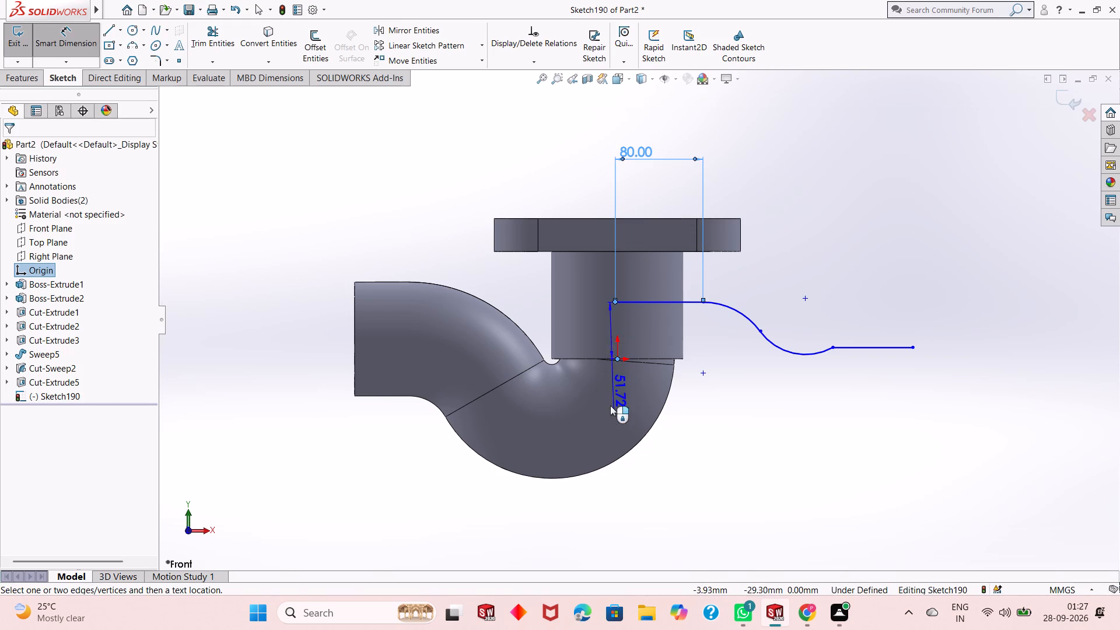
{"action": "left_click", "coordinate": [616, 378]}
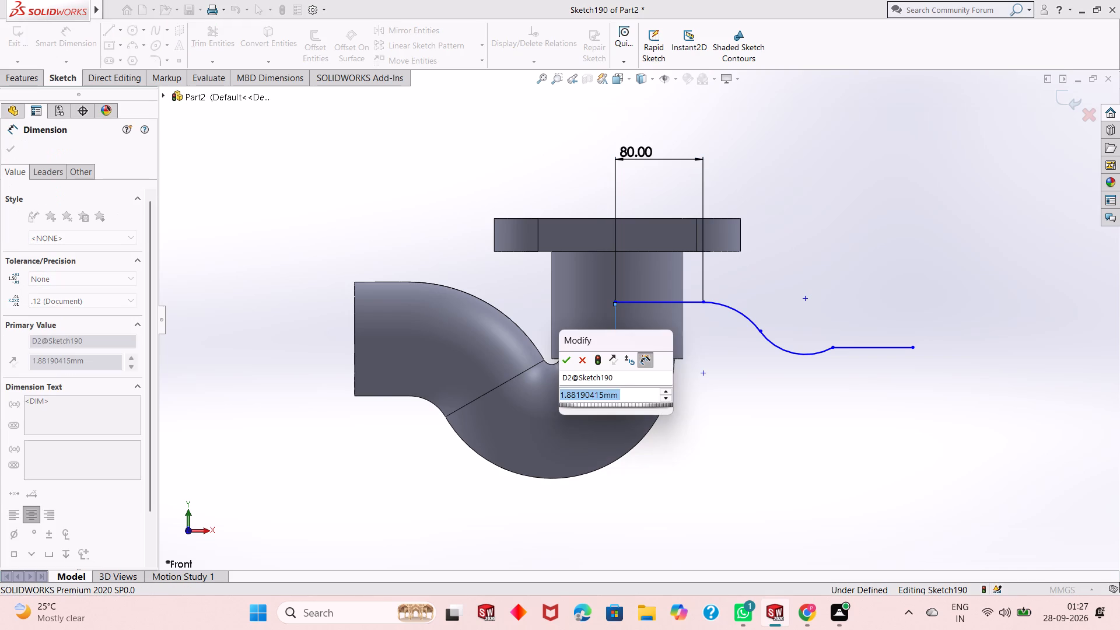
{"action": "key", "text": "0"}
{"action": "key", "text": "Return"}
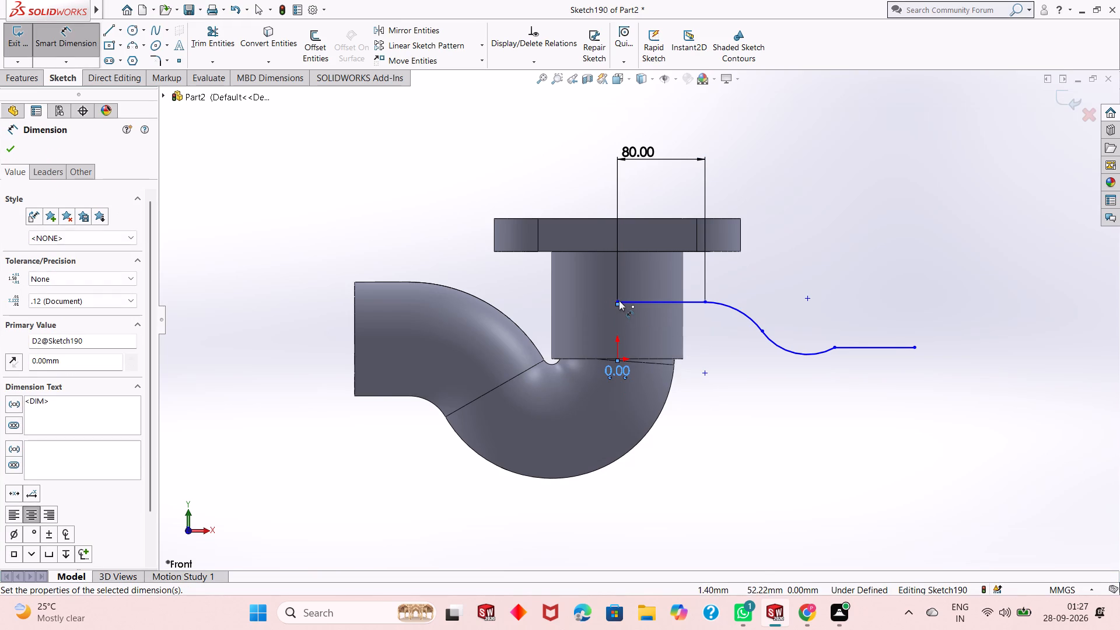
Set the vertical distance from the flange's top edge to the path's first line to 60 mm.
{"action": "left_click", "coordinate": [643, 299]}
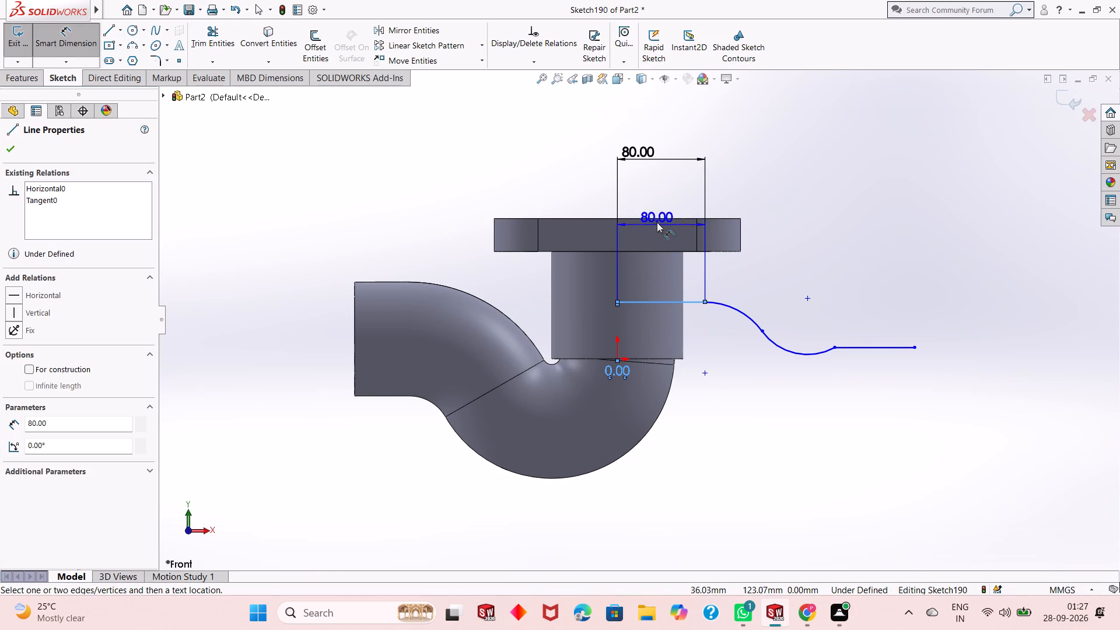
{"action": "left_click", "coordinate": [657, 218]}
{"action": "left_click", "coordinate": [787, 217]}
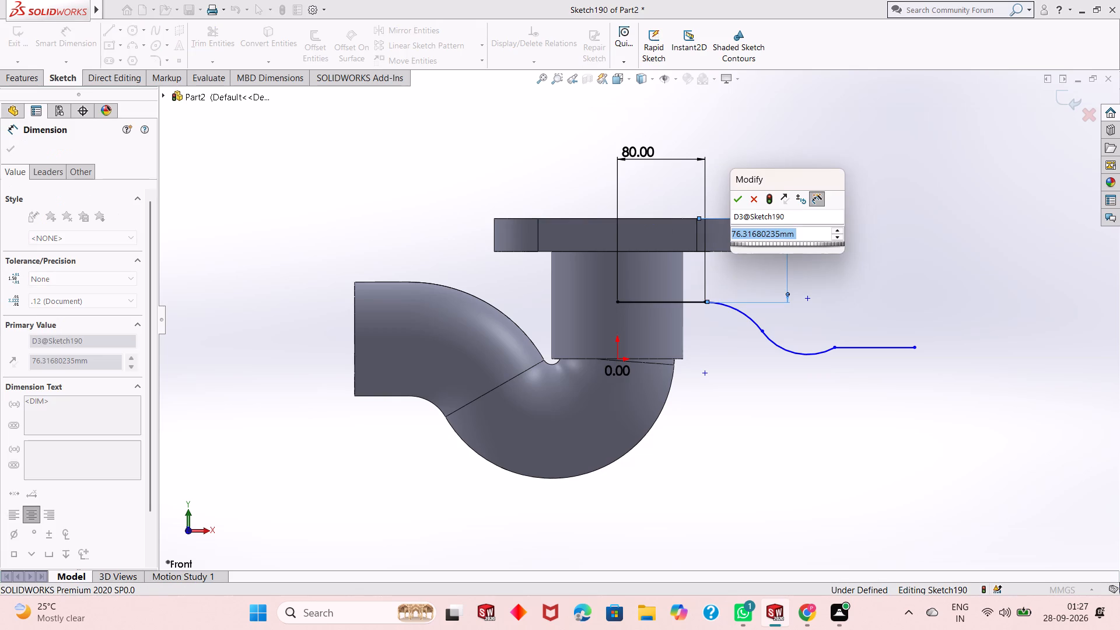
{"action": "type", "text": "60"}
{"action": "key", "text": "Return"}
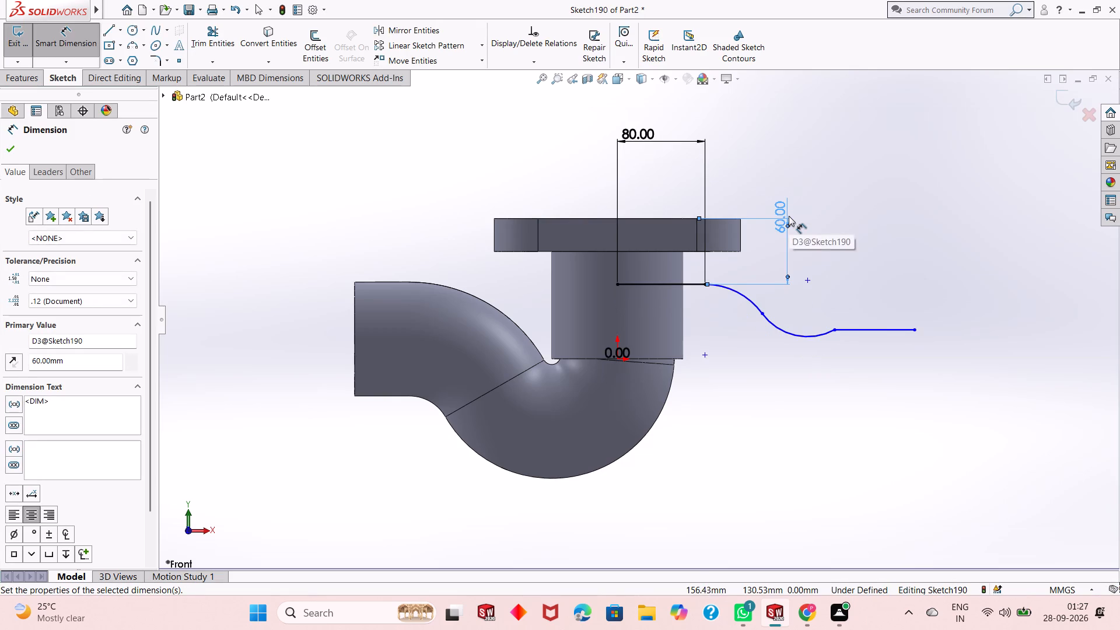
Dimension the overall horizontal distance between the path's start point and outer endpoint to 240 mm.
{"action": "left_click", "coordinate": [619, 286]}
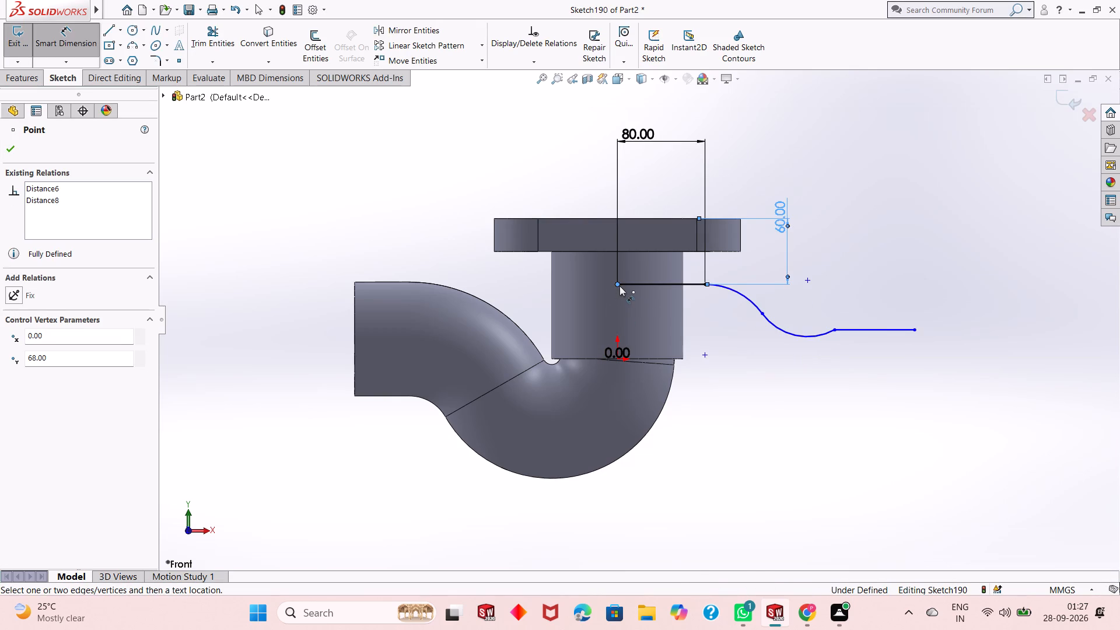
{"action": "left_click", "coordinate": [913, 329]}
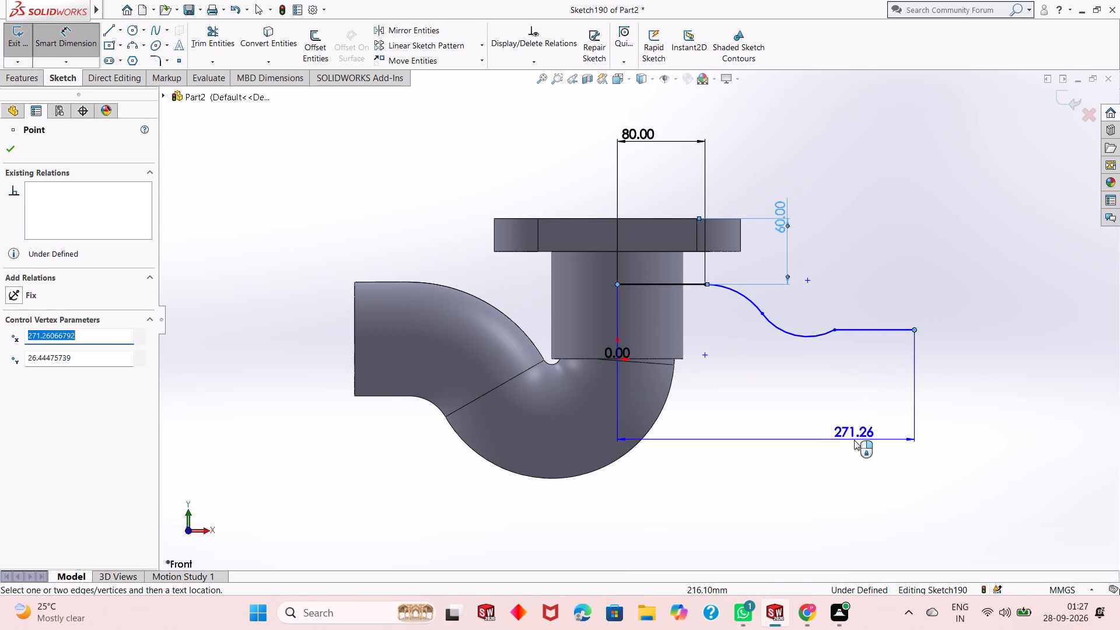
{"action": "left_click", "coordinate": [854, 440]}
{"action": "type", "text": "240"}
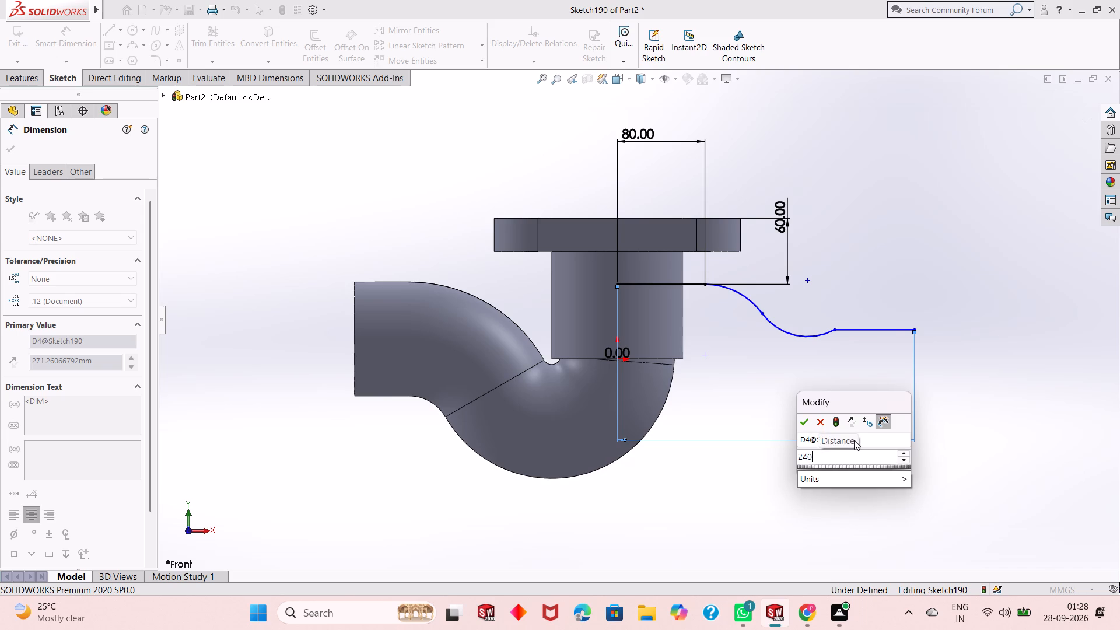
{"action": "key", "text": "Return"}
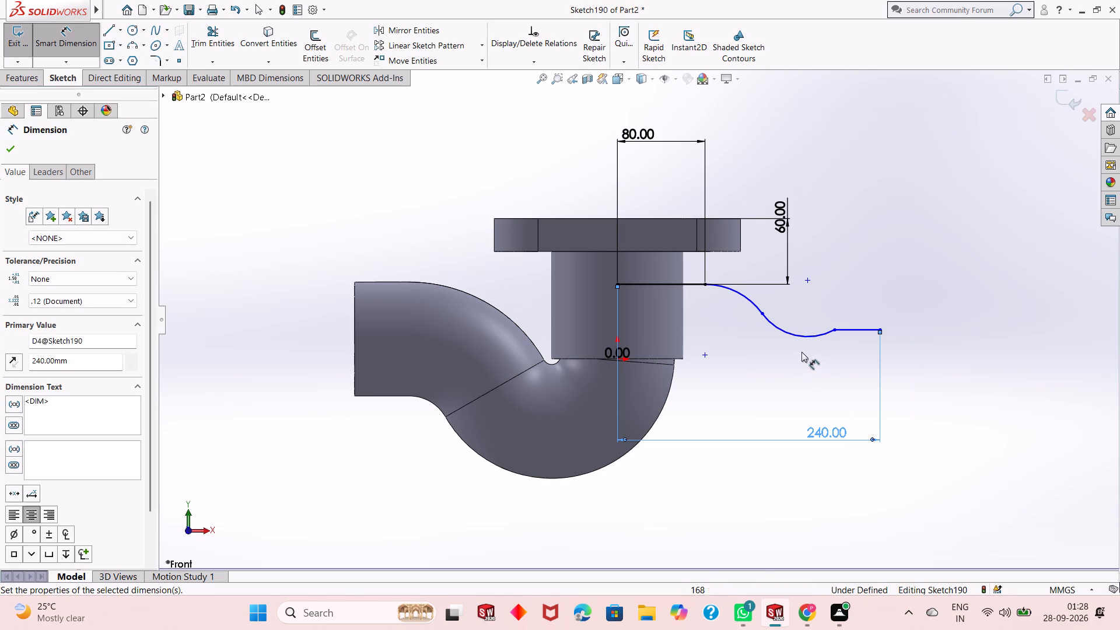
Dimension the path's first, downward-curving arc to a radius of 90 mm.
{"action": "left_click", "coordinate": [750, 303]}
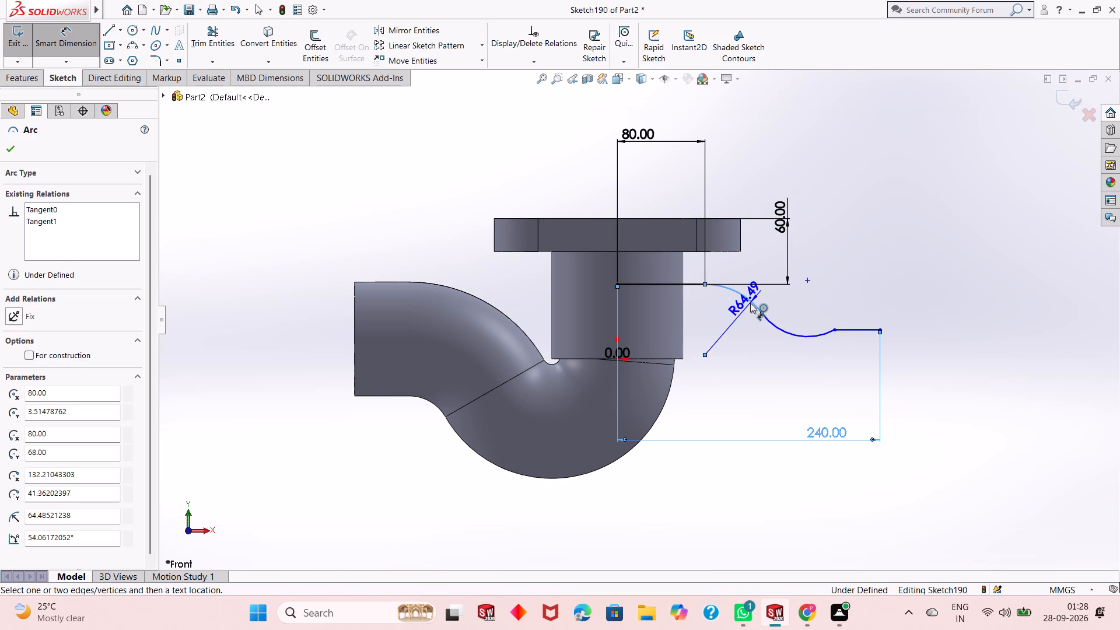
{"action": "left_click", "coordinate": [746, 311]}
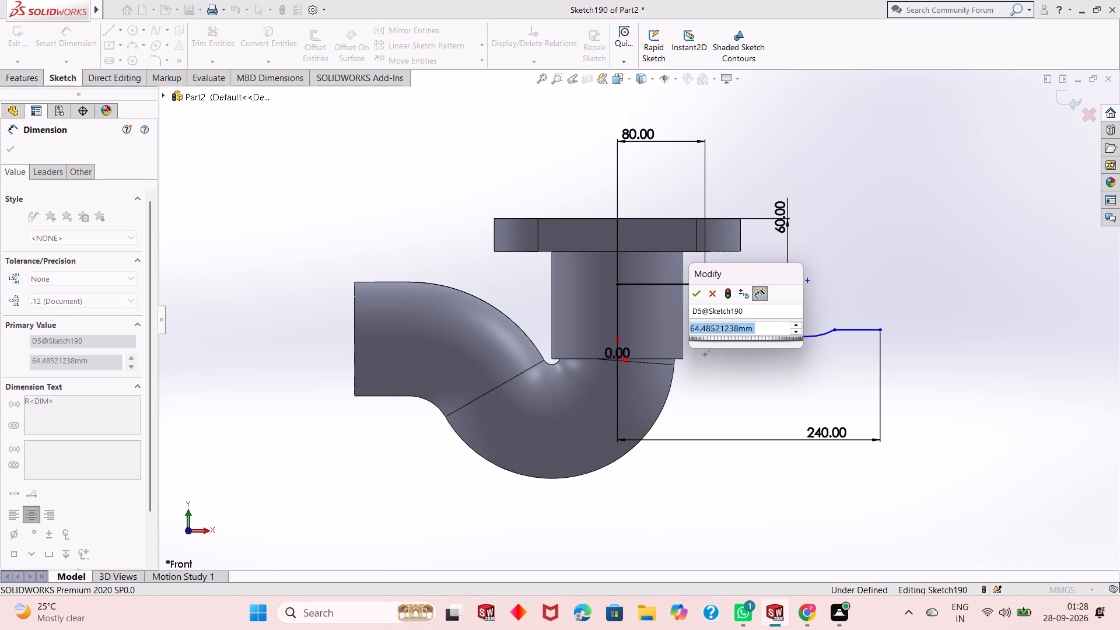
{"action": "type", "text": "90"}
{"action": "key", "text": "Return"}
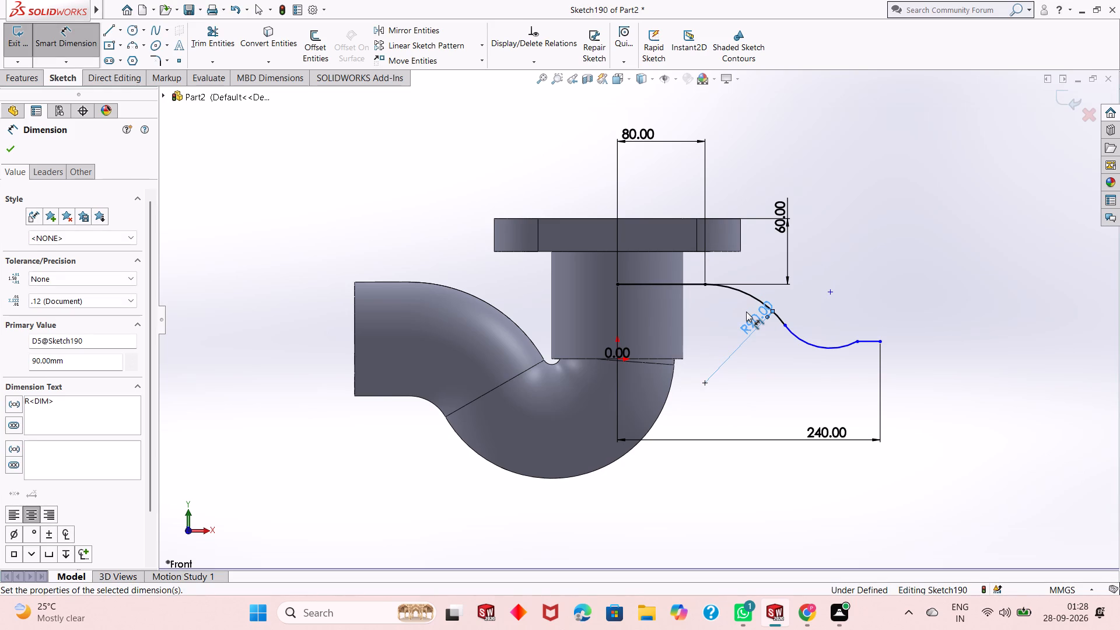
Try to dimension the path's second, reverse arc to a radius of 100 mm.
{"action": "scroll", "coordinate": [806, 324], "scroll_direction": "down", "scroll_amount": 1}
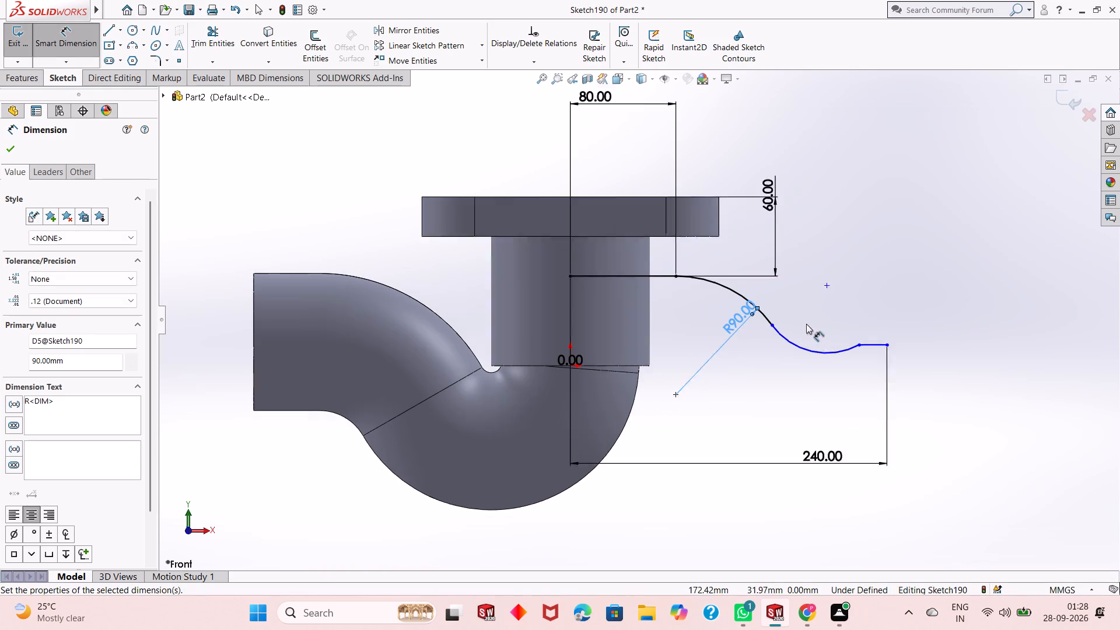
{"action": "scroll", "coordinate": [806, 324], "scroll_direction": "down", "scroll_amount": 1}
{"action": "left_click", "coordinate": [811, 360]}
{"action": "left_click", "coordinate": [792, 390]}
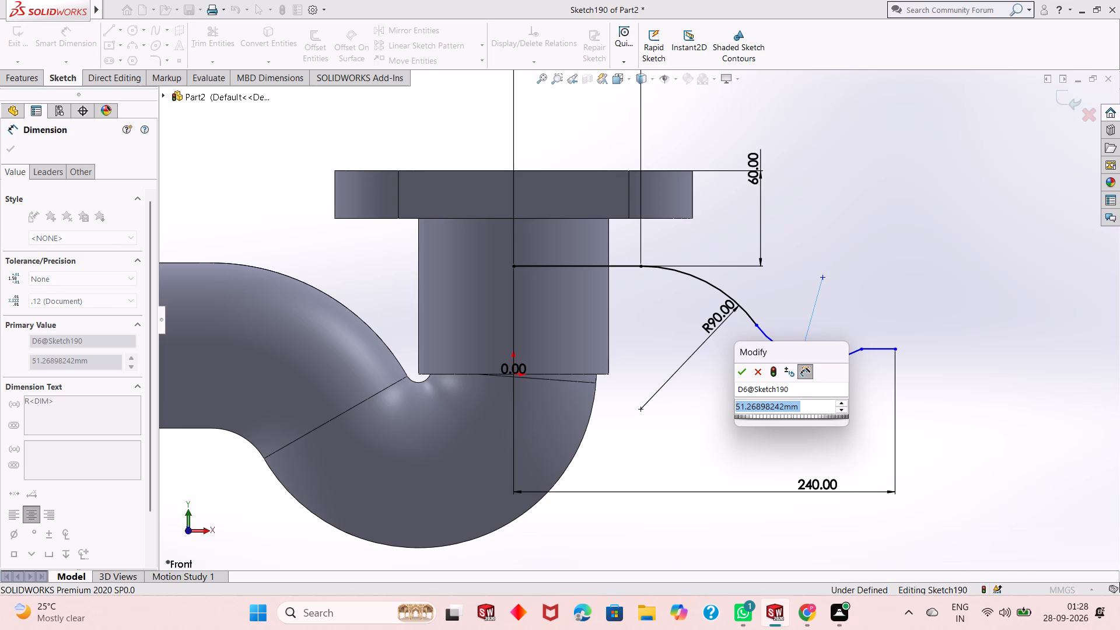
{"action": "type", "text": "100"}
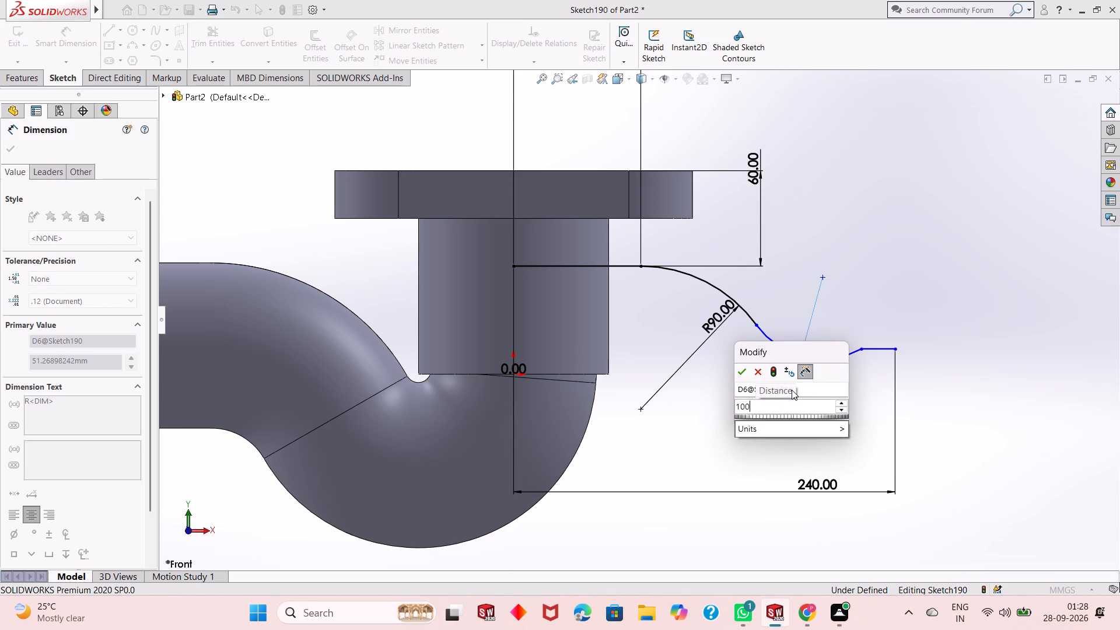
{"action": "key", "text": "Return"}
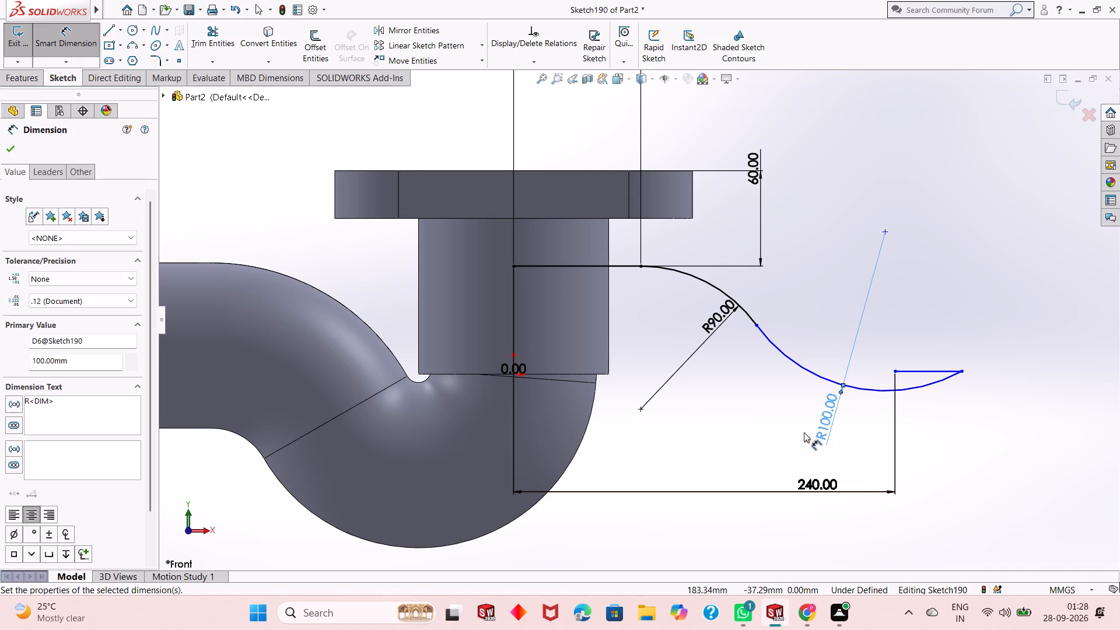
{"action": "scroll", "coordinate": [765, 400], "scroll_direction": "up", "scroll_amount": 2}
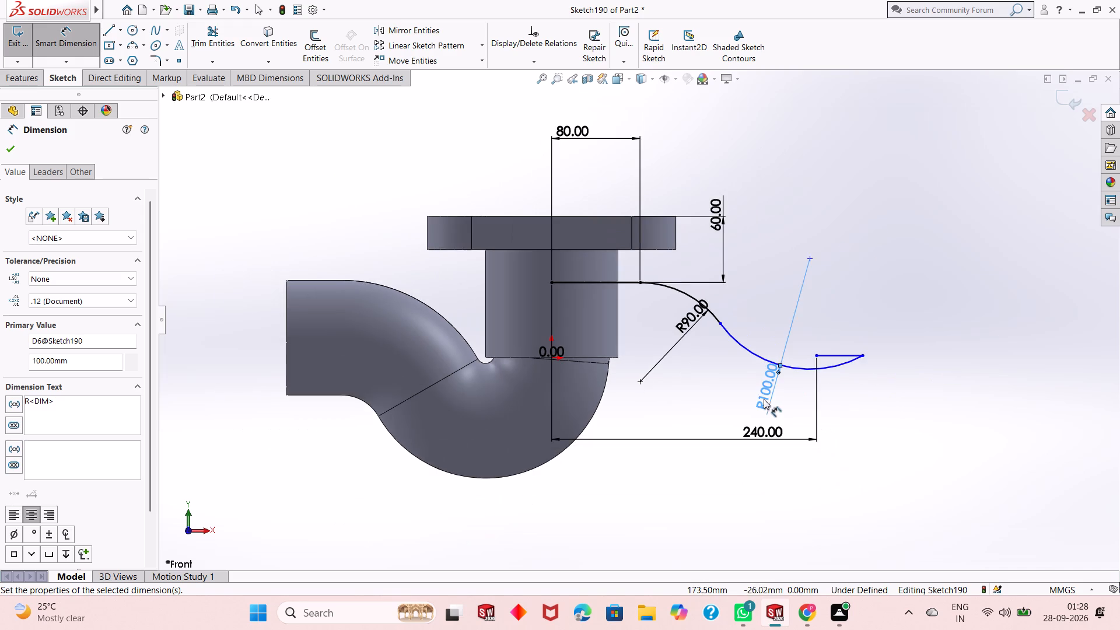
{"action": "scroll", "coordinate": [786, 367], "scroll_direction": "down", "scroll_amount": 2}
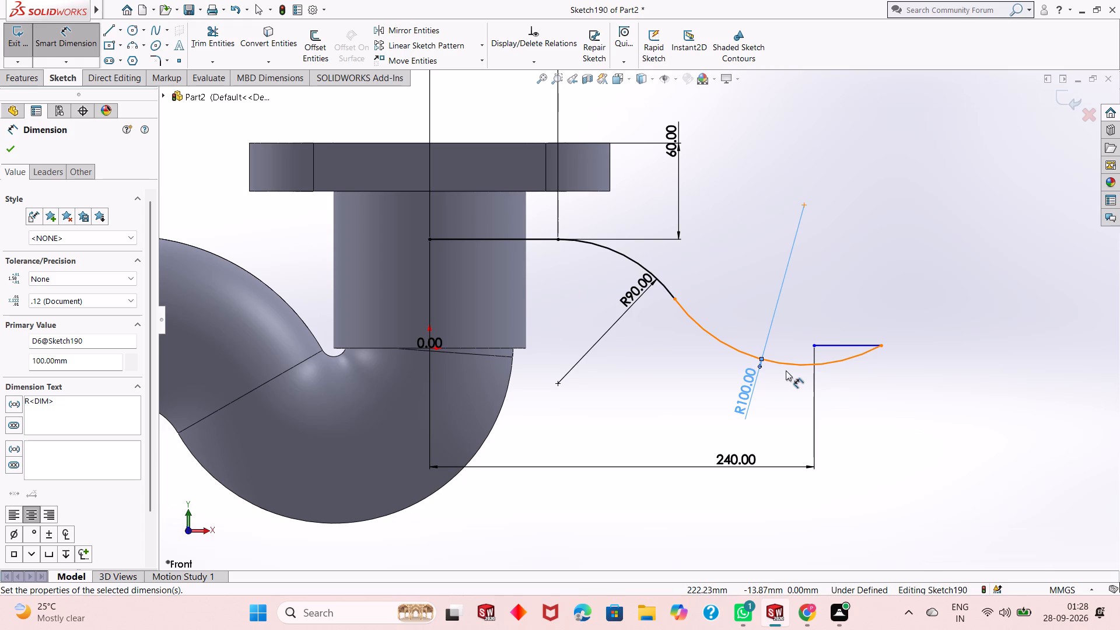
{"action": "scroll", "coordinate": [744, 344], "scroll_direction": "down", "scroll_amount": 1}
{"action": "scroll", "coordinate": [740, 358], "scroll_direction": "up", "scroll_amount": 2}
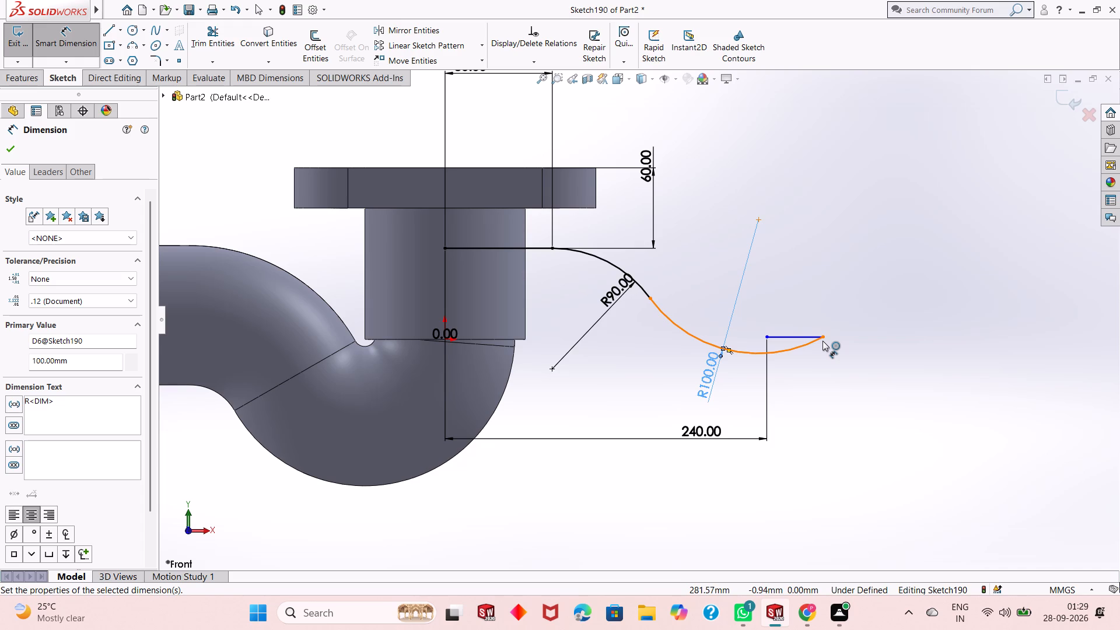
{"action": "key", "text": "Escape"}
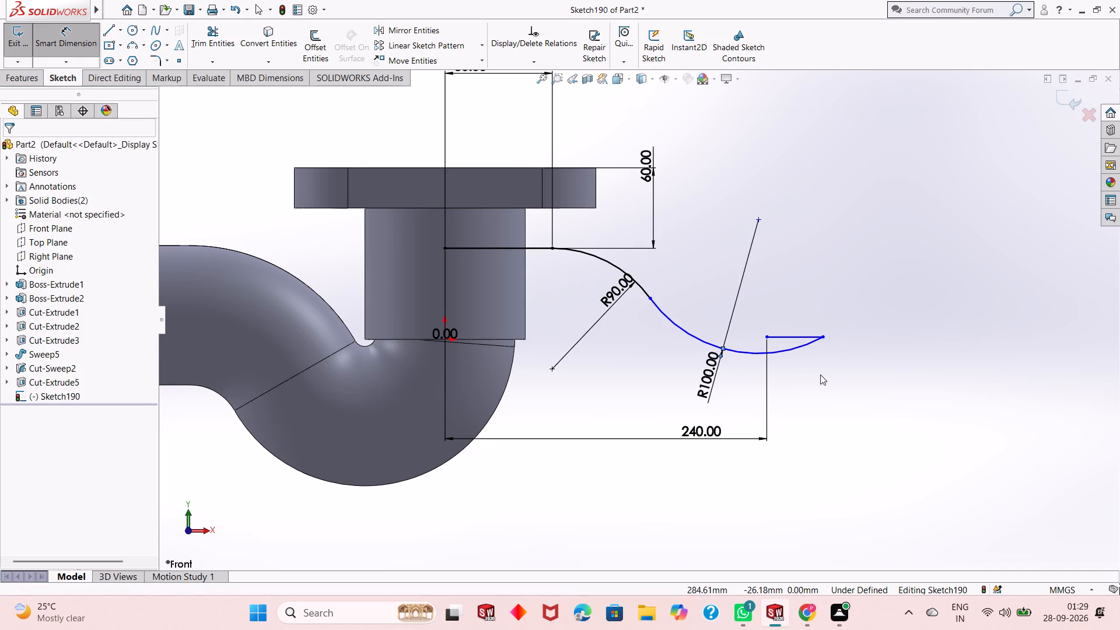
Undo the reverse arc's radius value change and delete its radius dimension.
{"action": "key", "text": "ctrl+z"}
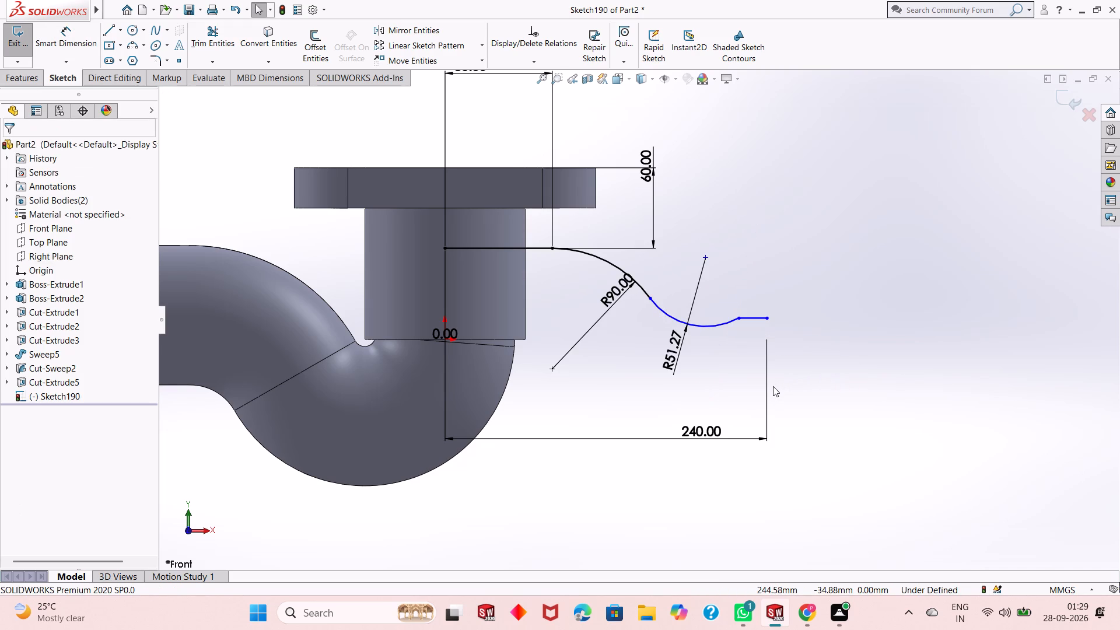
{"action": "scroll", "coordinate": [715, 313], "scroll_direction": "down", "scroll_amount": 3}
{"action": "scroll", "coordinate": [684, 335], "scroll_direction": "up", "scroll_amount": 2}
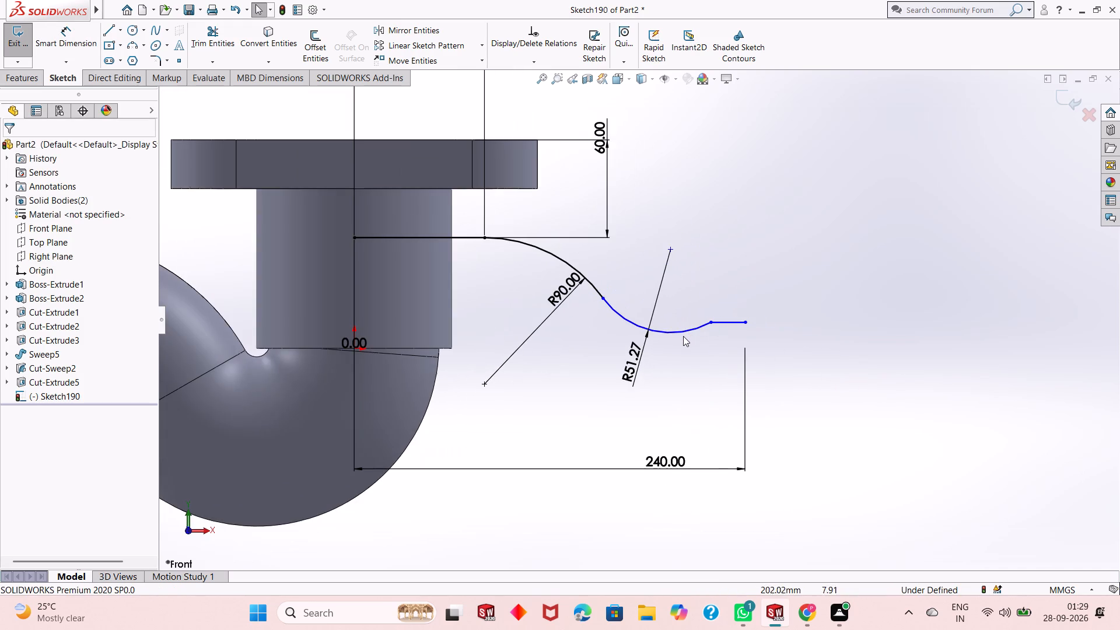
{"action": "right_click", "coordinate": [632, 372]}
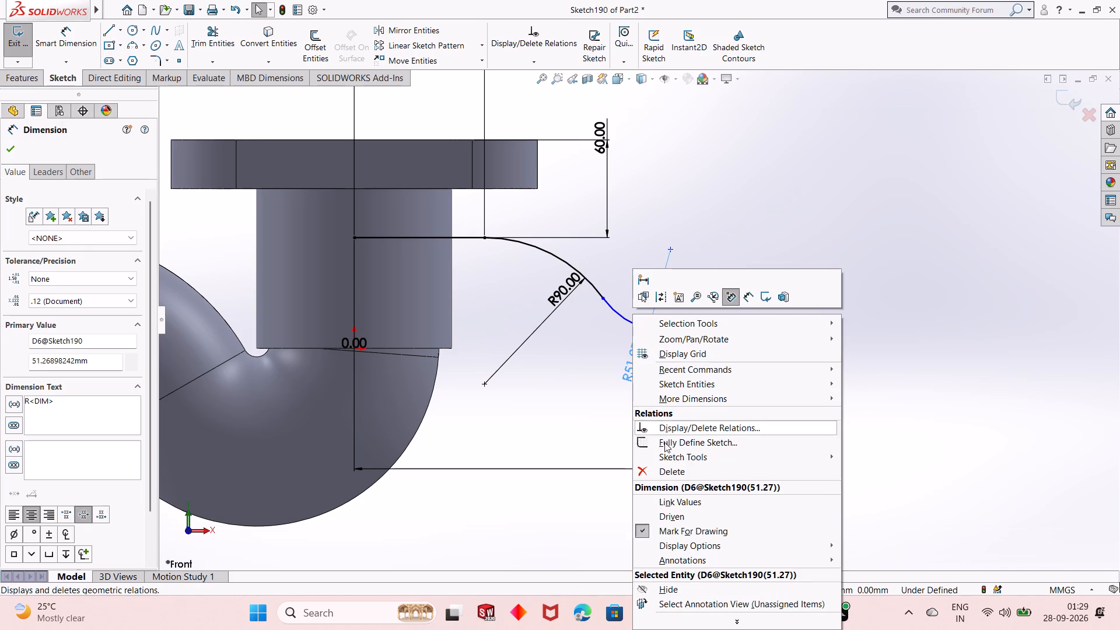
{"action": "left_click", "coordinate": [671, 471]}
Dimension the path's outer horizontal line to a length of 40 mm.
{"action": "scroll", "coordinate": [651, 316], "scroll_direction": "down", "scroll_amount": 2}
{"action": "scroll", "coordinate": [650, 335], "scroll_direction": "up", "scroll_amount": 2}
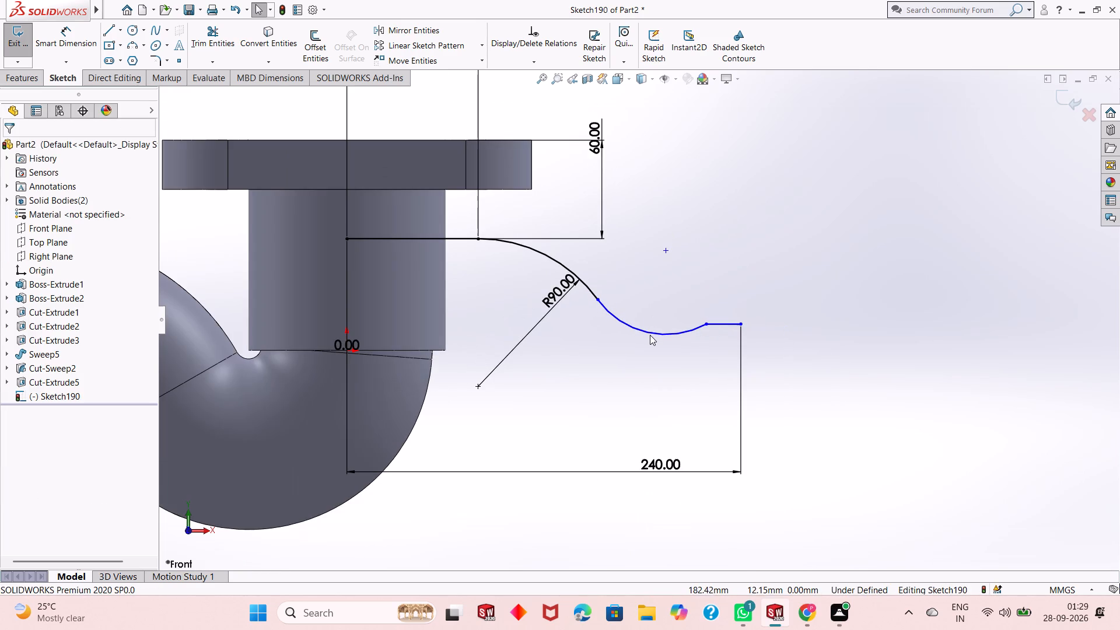
{"action": "left_click", "coordinate": [65, 41]}
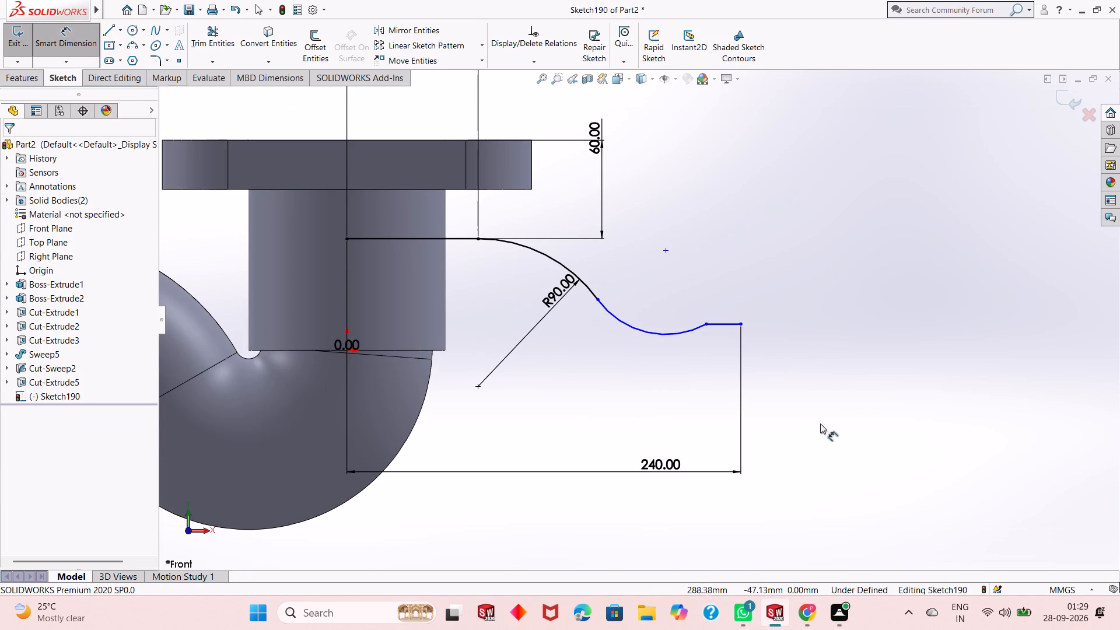
{"action": "left_click", "coordinate": [722, 325]}
{"action": "left_click", "coordinate": [738, 239]}
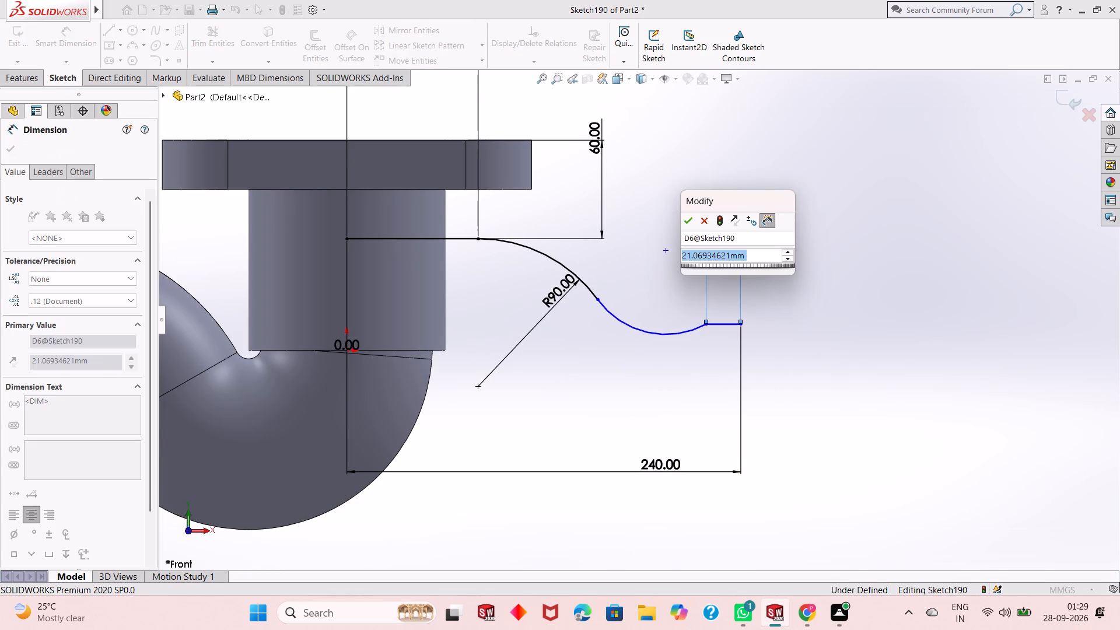
{"action": "type", "text": "40"}
{"action": "key", "text": "Return"}
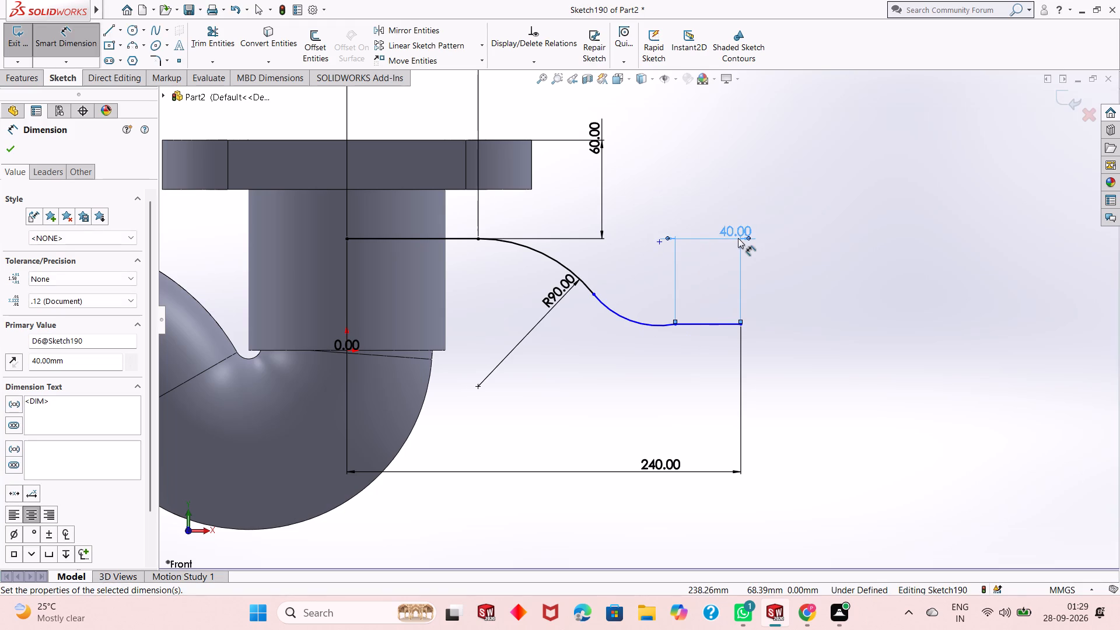
Dimension the path's reverse arc to a radius of 100 mm.
{"action": "left_click", "coordinate": [629, 318]}
{"action": "left_click", "coordinate": [607, 353]}
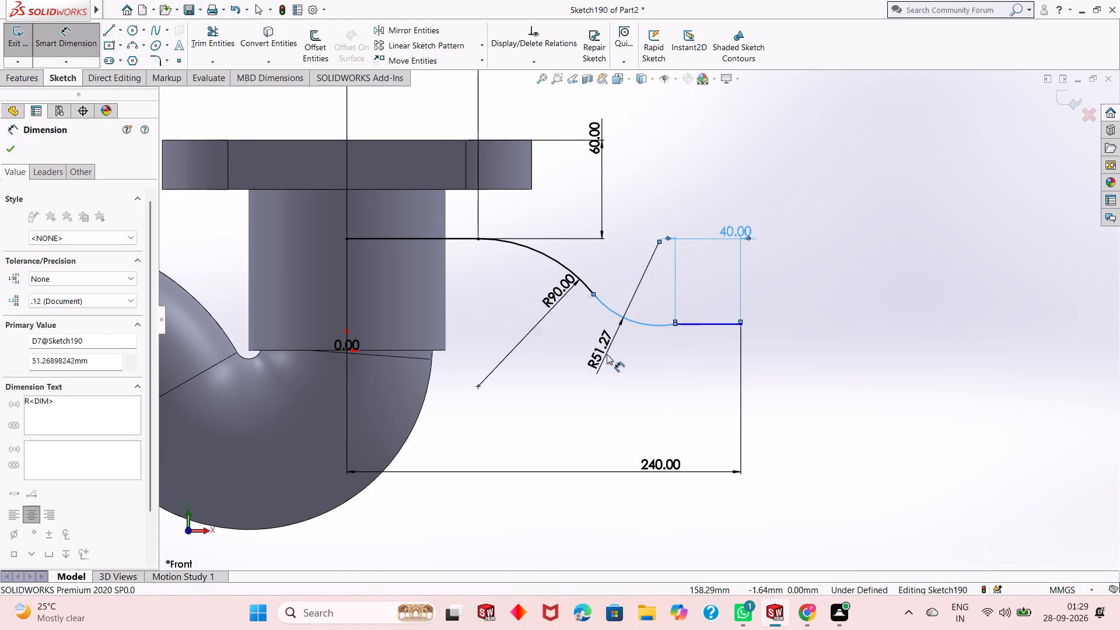
{"action": "type", "text": "100"}
{"action": "key", "text": "Return"}
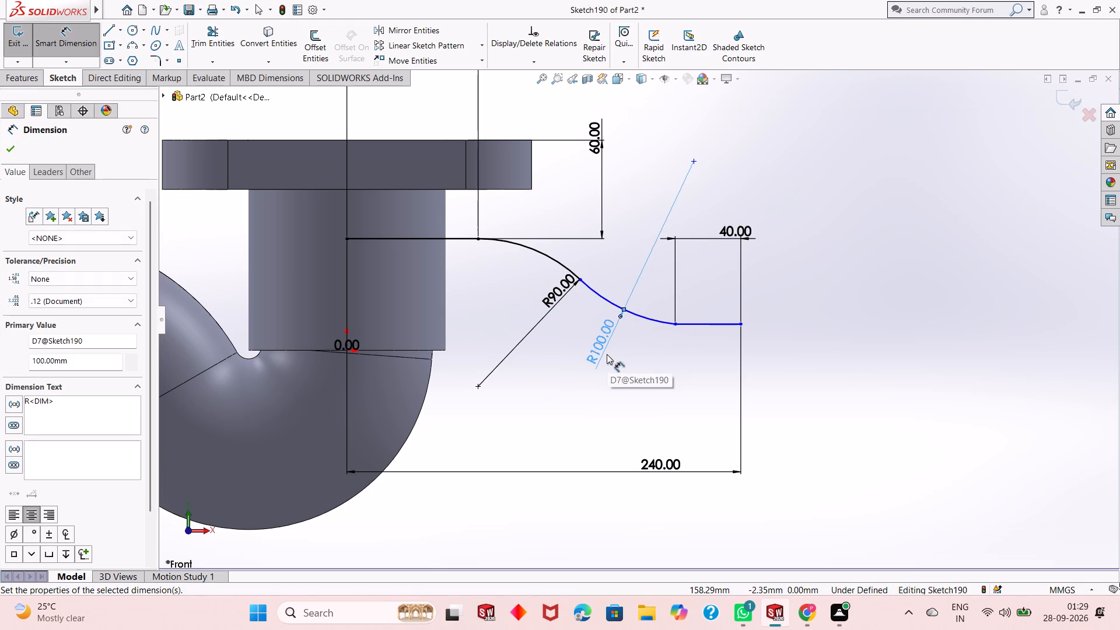
{"action": "scroll", "coordinate": [607, 354], "scroll_direction": "up", "scroll_amount": 3}
{"action": "scroll", "coordinate": [530, 229], "scroll_direction": "down", "scroll_amount": 3}
{"action": "scroll", "coordinate": [653, 372], "scroll_direction": "down", "scroll_amount": 1}
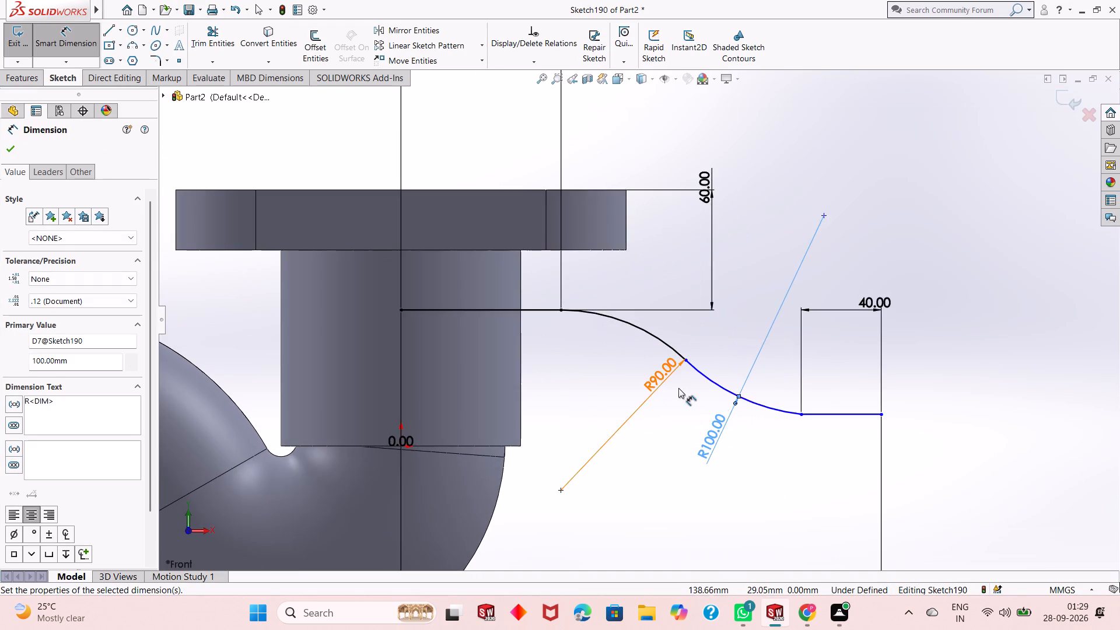
Make the path's reverse arc tangent to the outer horizontal line at their shared endpoint.
{"action": "scroll", "coordinate": [678, 388], "scroll_direction": "up", "scroll_amount": 1}
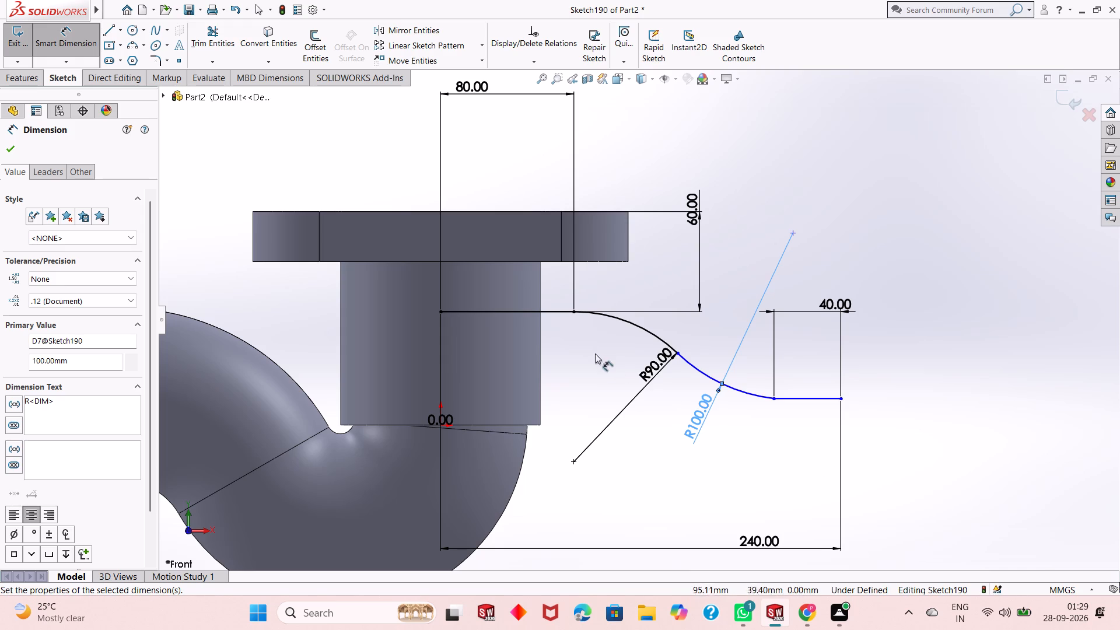
{"action": "scroll", "coordinate": [731, 391], "scroll_direction": "down", "scroll_amount": 1}
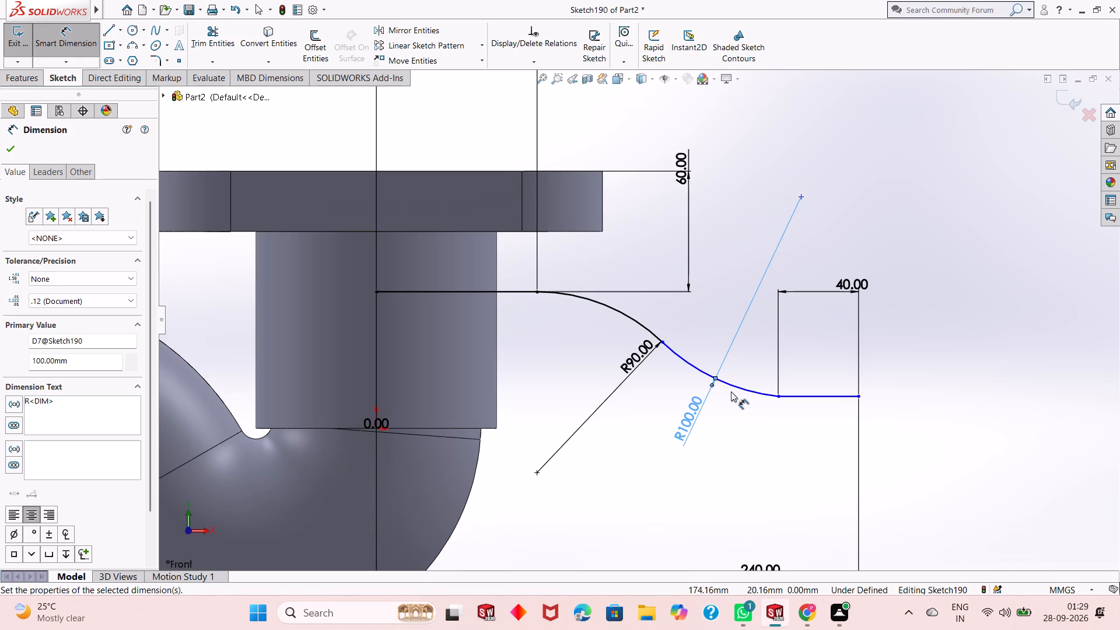
{"action": "right_click", "coordinate": [940, 320]}
{"action": "left_click", "coordinate": [967, 357]}
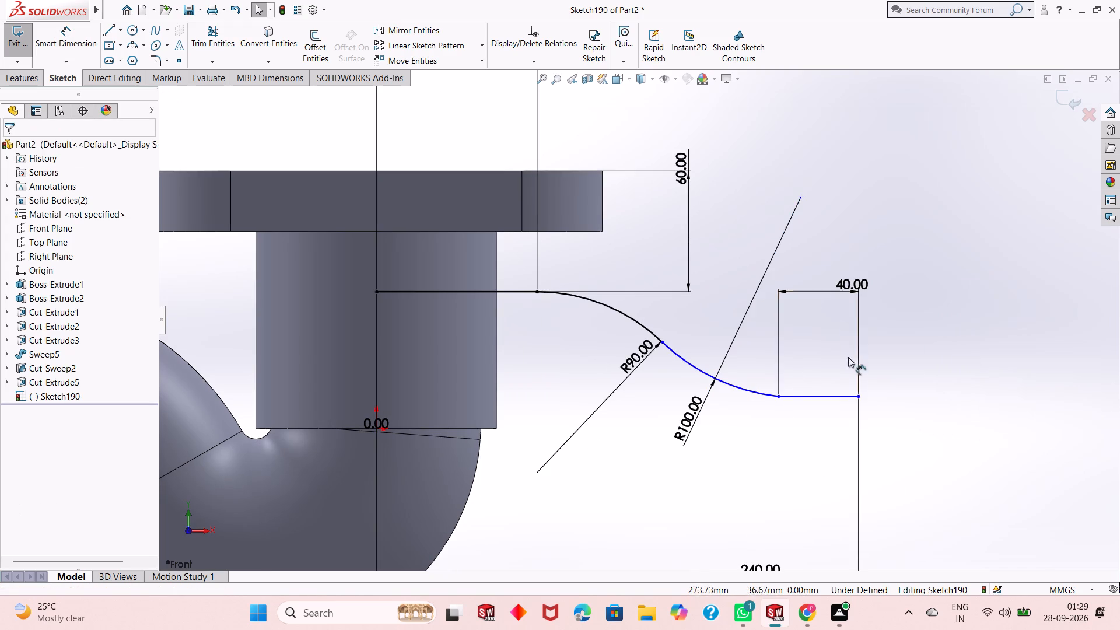
{"action": "left_click", "coordinate": [778, 398]}
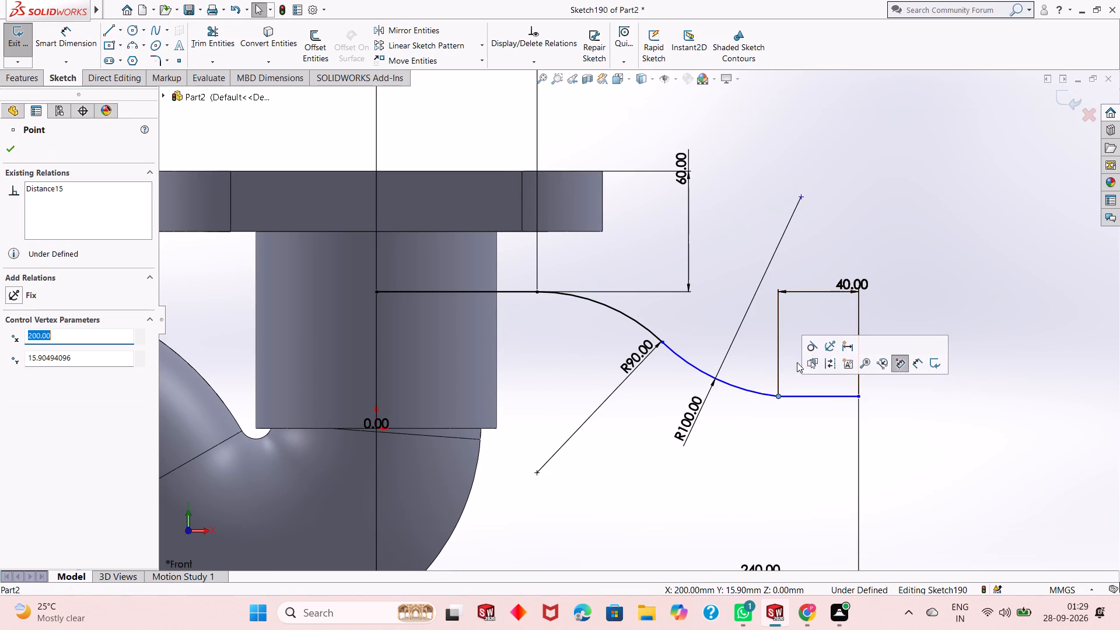
{"action": "left_click", "coordinate": [819, 344]}
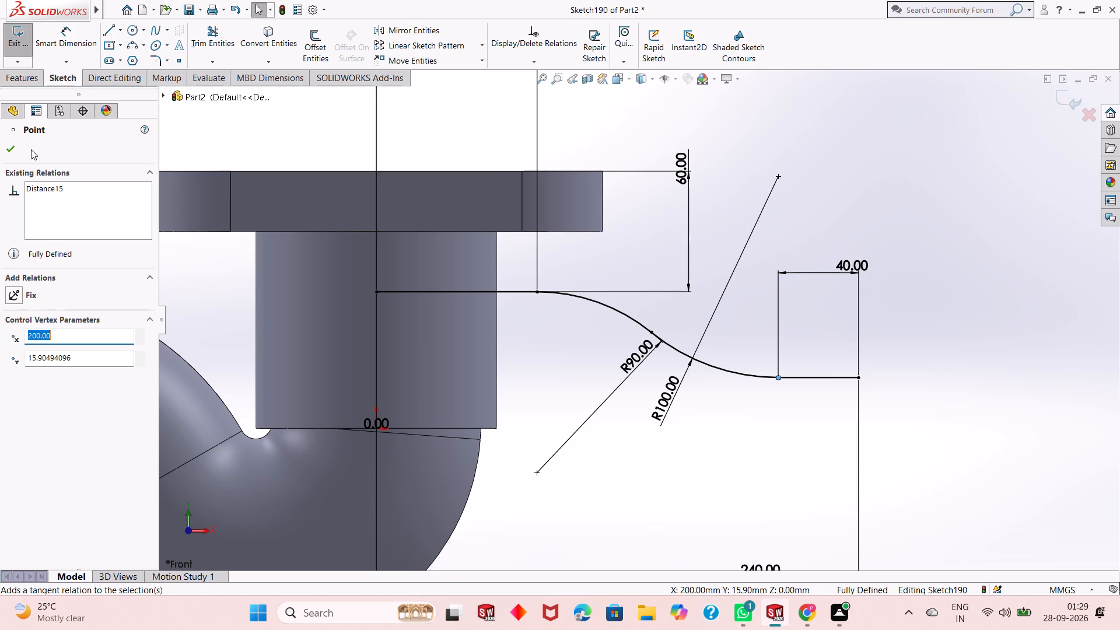
{"action": "left_click", "coordinate": [15, 152]}
{"action": "scroll", "coordinate": [690, 378], "scroll_direction": "up", "scroll_amount": 4}
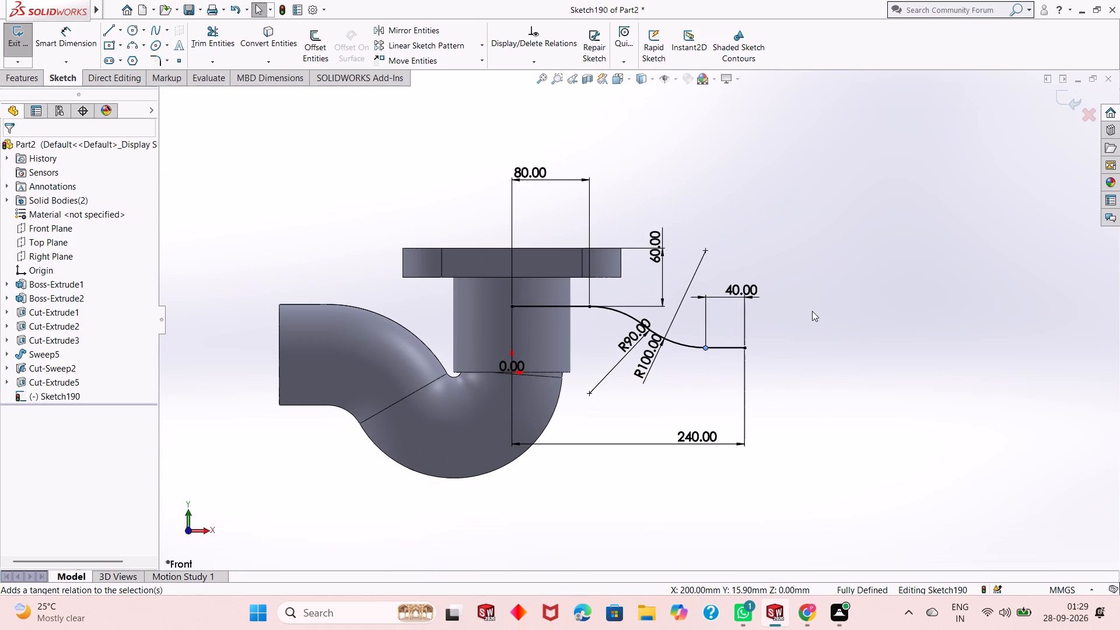
{"action": "scroll", "coordinate": [630, 318], "scroll_direction": "down", "scroll_amount": 2}
{"action": "left_click", "coordinate": [839, 337]}
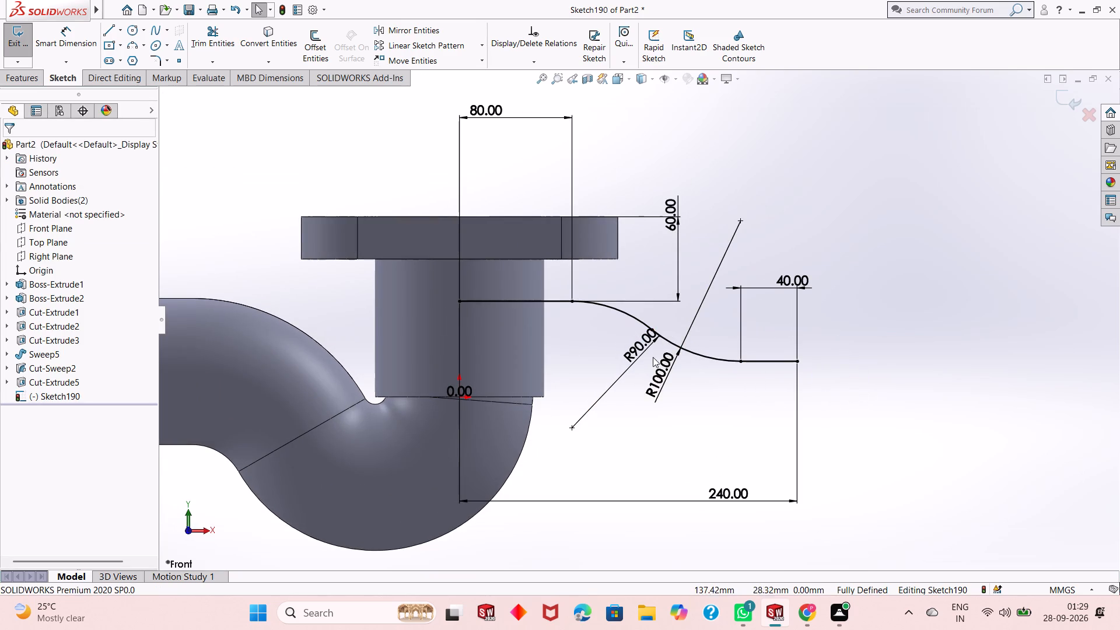
Examine the path sketch's dimensions and the junction between its two arcs.
{"action": "scroll", "coordinate": [653, 357], "scroll_direction": "up", "scroll_amount": 1}
{"action": "scroll", "coordinate": [643, 323], "scroll_direction": "down", "scroll_amount": 1}
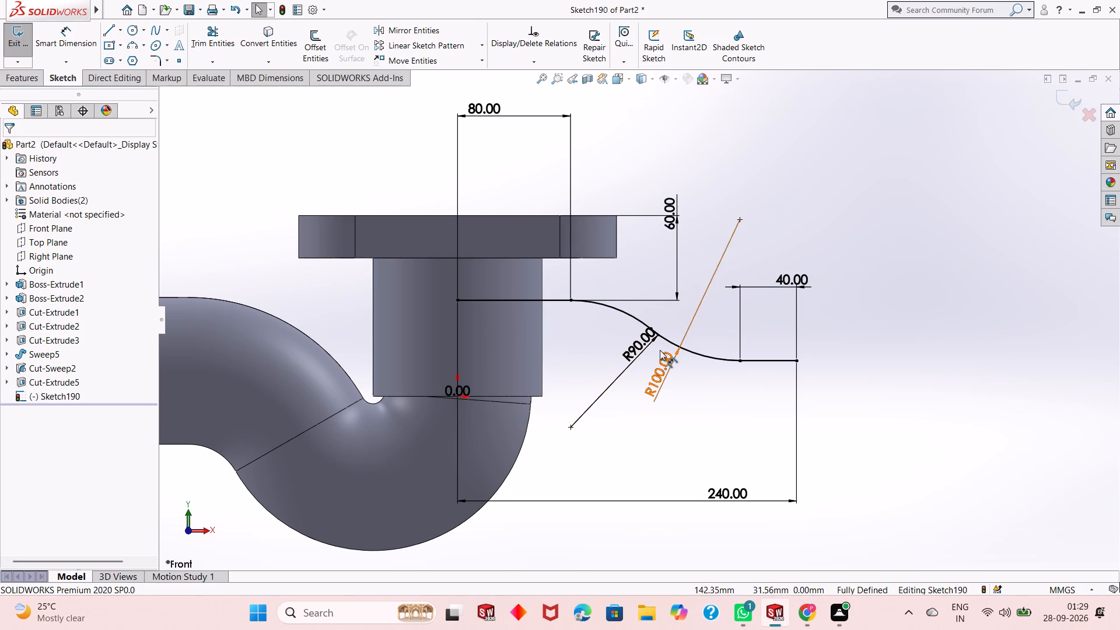
{"action": "scroll", "coordinate": [660, 349], "scroll_direction": "down", "scroll_amount": 1}
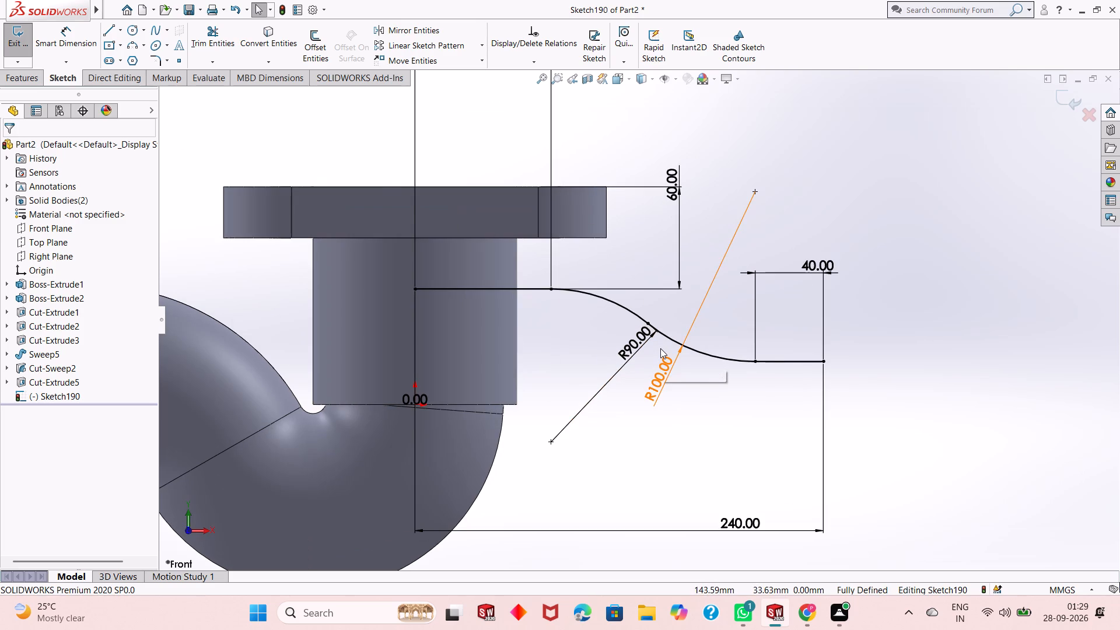
{"action": "scroll", "coordinate": [660, 348], "scroll_direction": "down", "scroll_amount": 3}
{"action": "scroll", "coordinate": [660, 348], "scroll_direction": "up", "scroll_amount": 3}
{"action": "scroll", "coordinate": [660, 348], "scroll_direction": "down", "scroll_amount": 1}
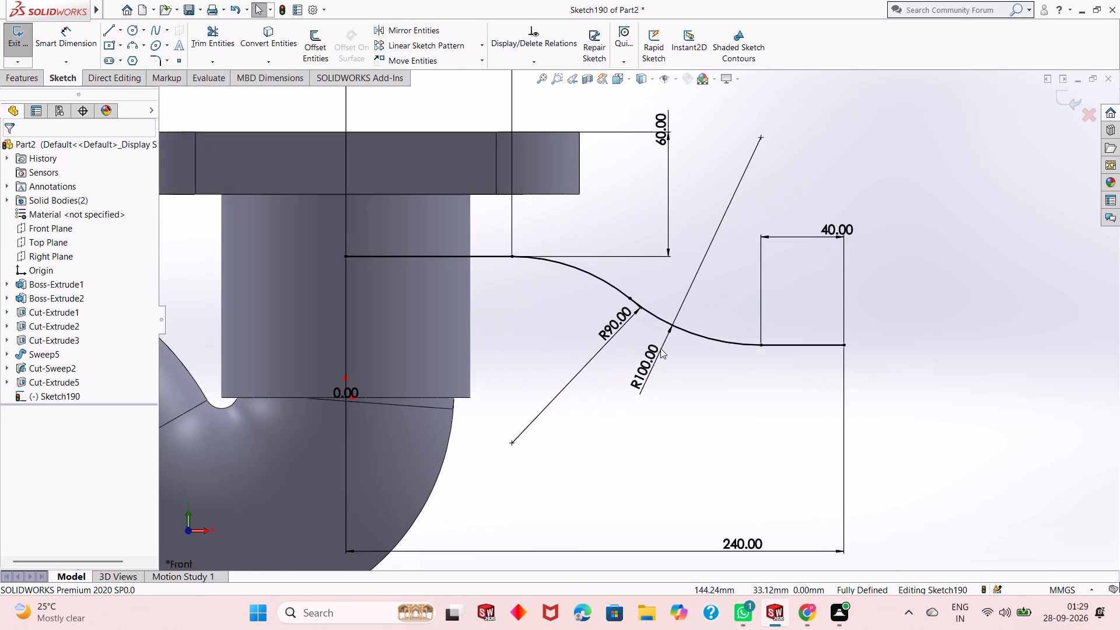
{"action": "scroll", "coordinate": [660, 348], "scroll_direction": "up", "scroll_amount": 2}
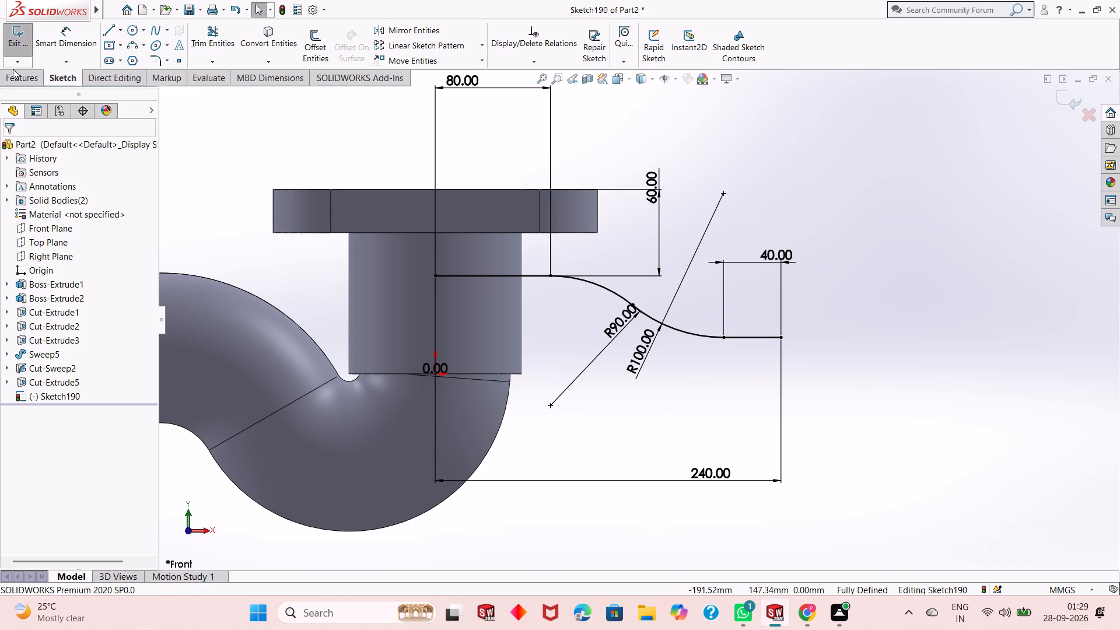
Set up a boss Sweep along the second curved path with a circular profile 104 mm in diameter.
{"action": "left_click", "coordinate": [18, 75]}
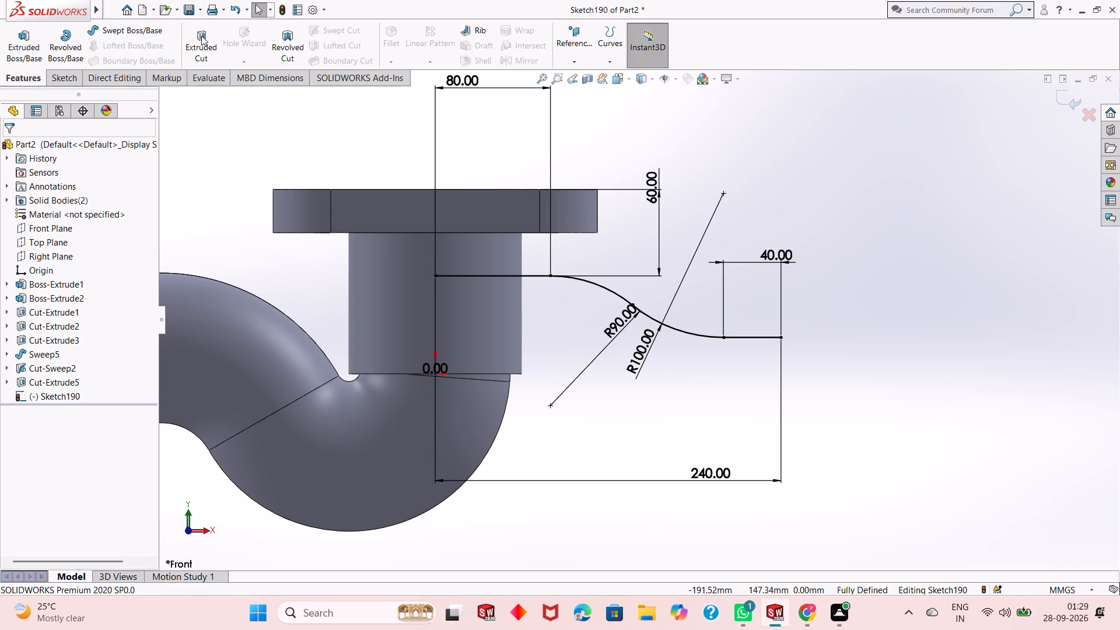
{"action": "left_click", "coordinate": [151, 26]}
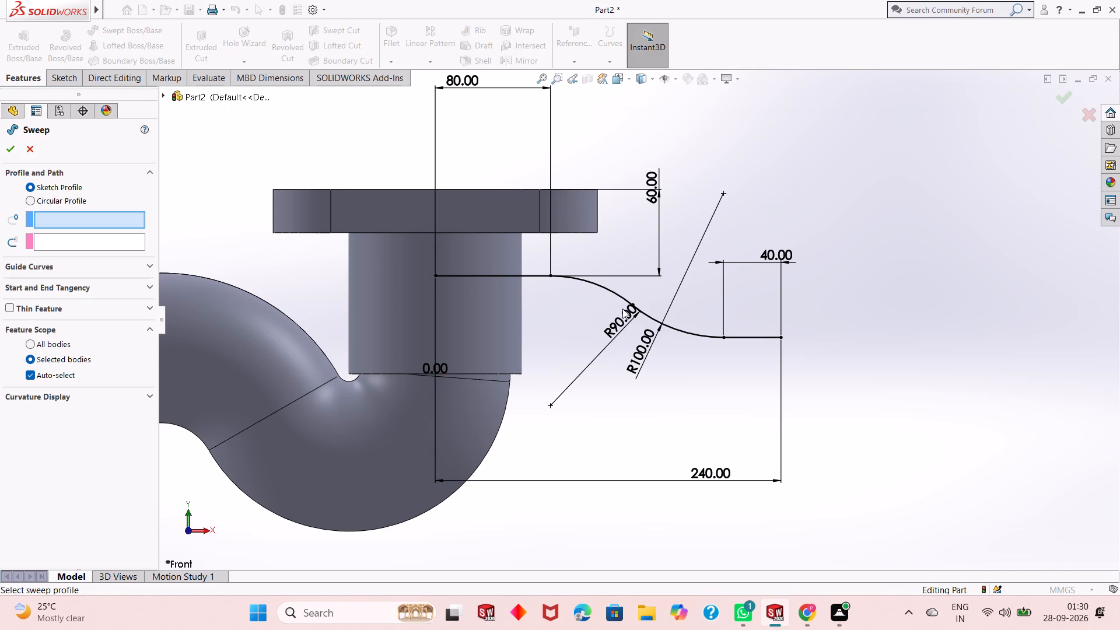
{"action": "left_click", "coordinate": [53, 201]}
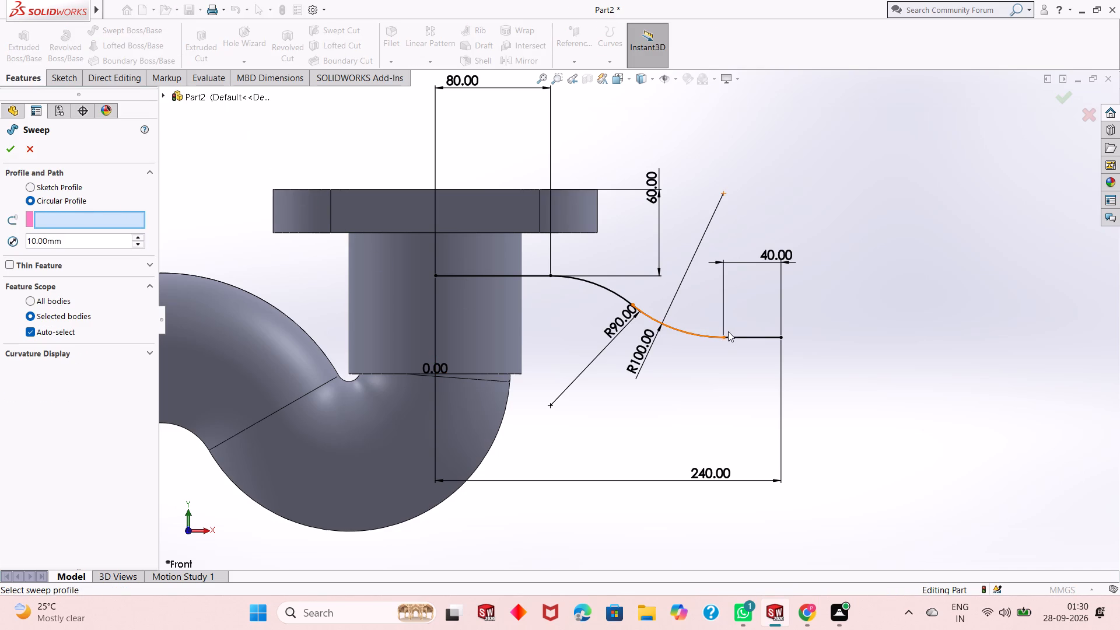
{"action": "left_click", "coordinate": [738, 335]}
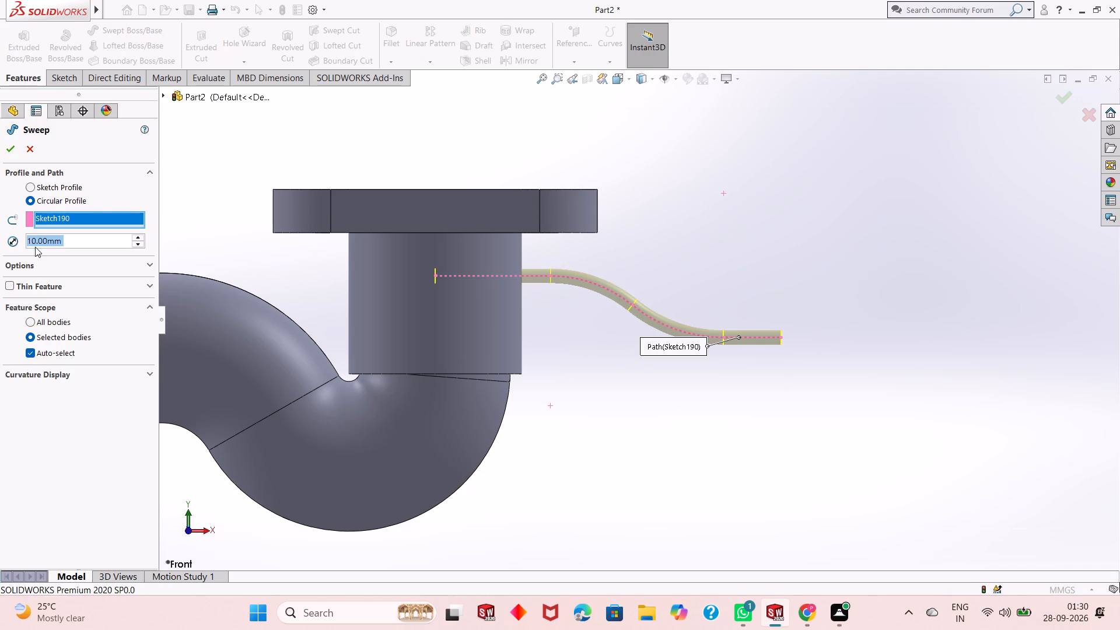
{"action": "type", "text": "10"}
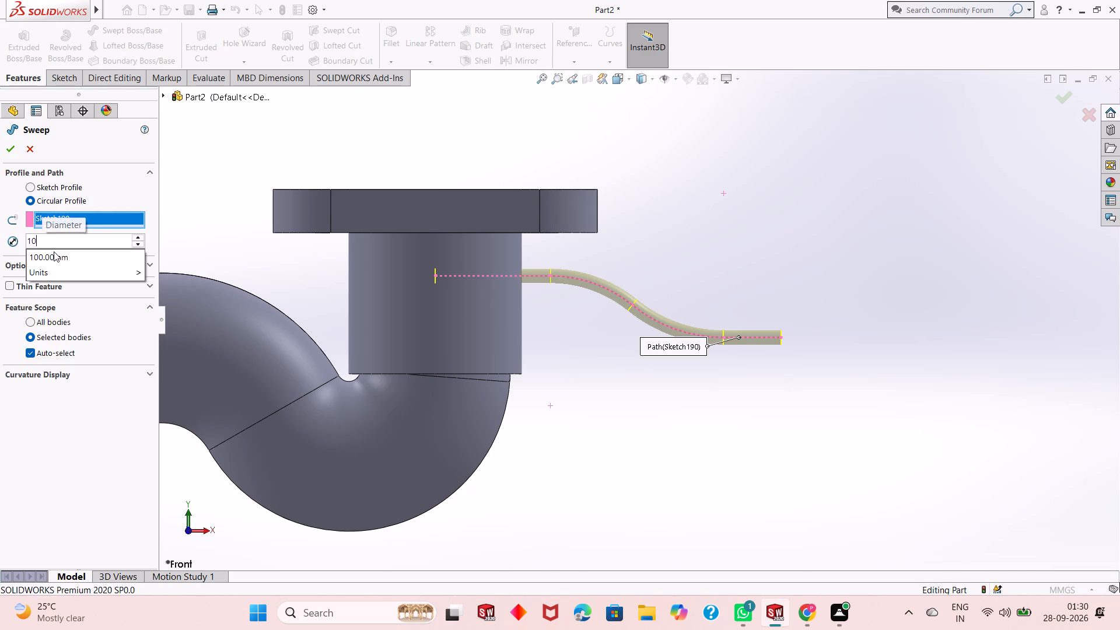
{"action": "key", "text": "4"}
{"action": "key", "text": "Return"}
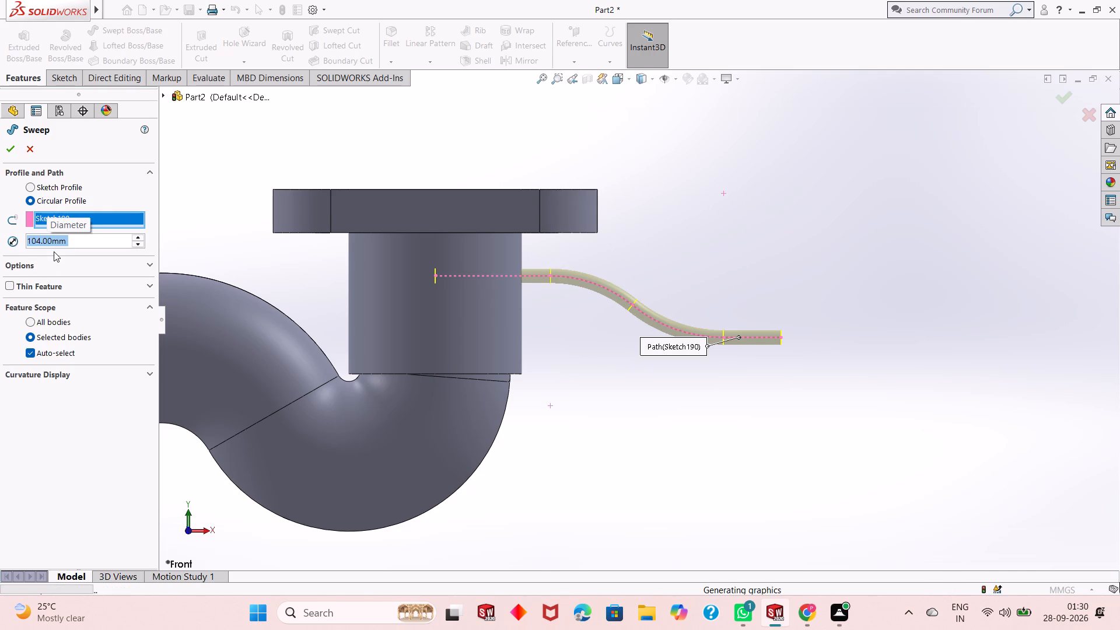
Examine the sweep preview from several angles, including where it meets the cylinder, flange and bore.
{"action": "scroll", "coordinate": [402, 194], "scroll_direction": "down", "scroll_amount": 2}
{"action": "middle_click_drag", "start_coordinate": [522, 314], "coordinate": [494, 387]}
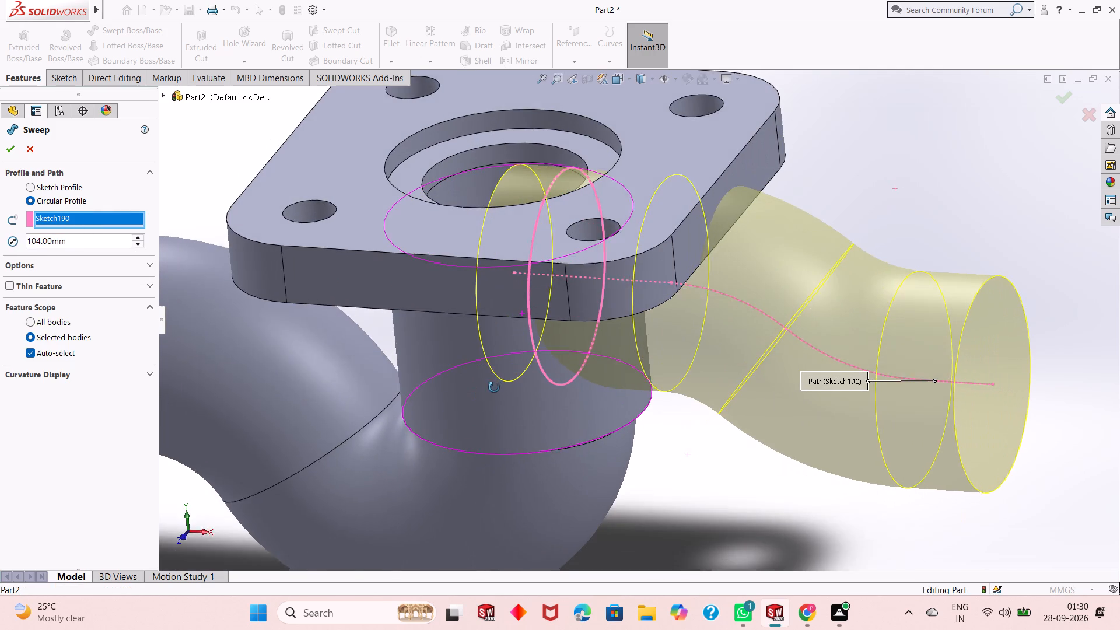
{"action": "middle_click_drag", "start_coordinate": [494, 387], "coordinate": [492, 390]}
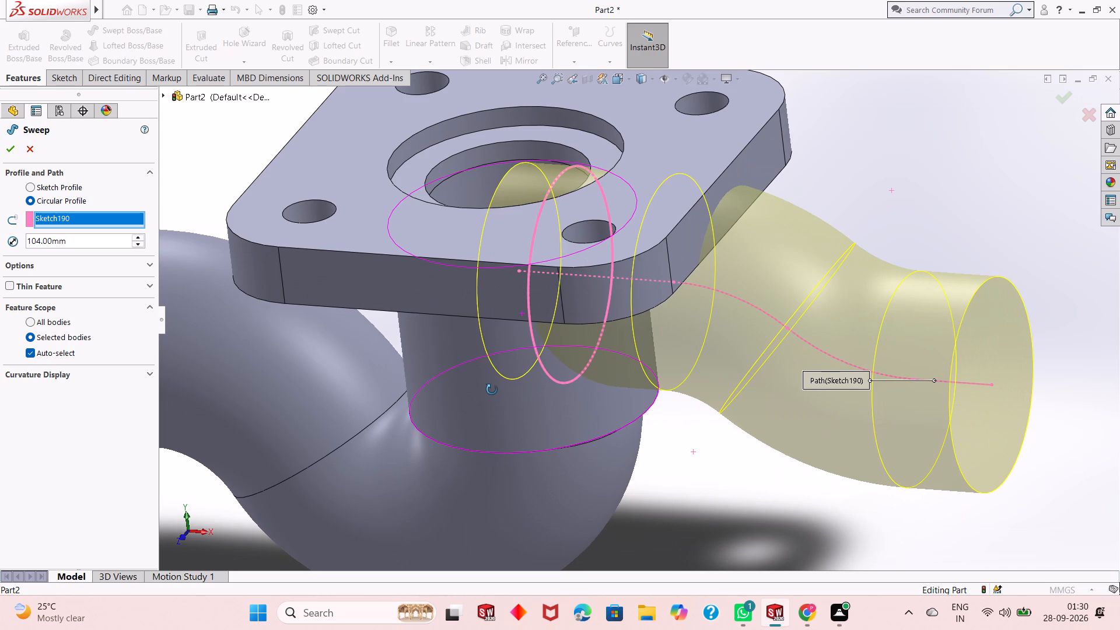
{"action": "middle_click_drag", "start_coordinate": [492, 390], "coordinate": [492, 377]}
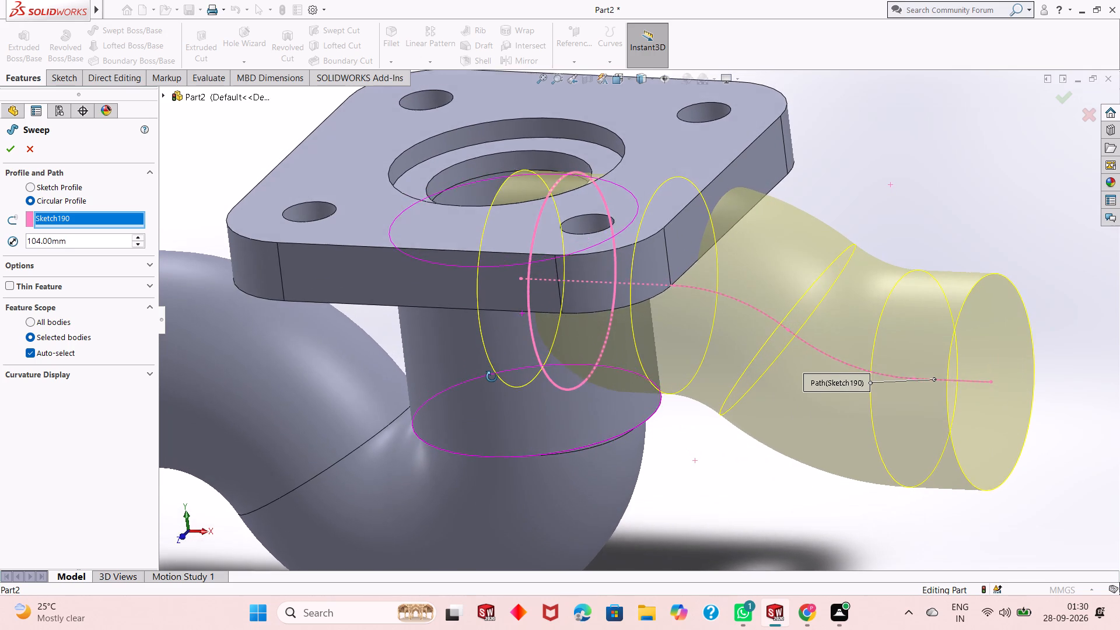
{"action": "middle_click_drag", "start_coordinate": [492, 377], "coordinate": [518, 452]}
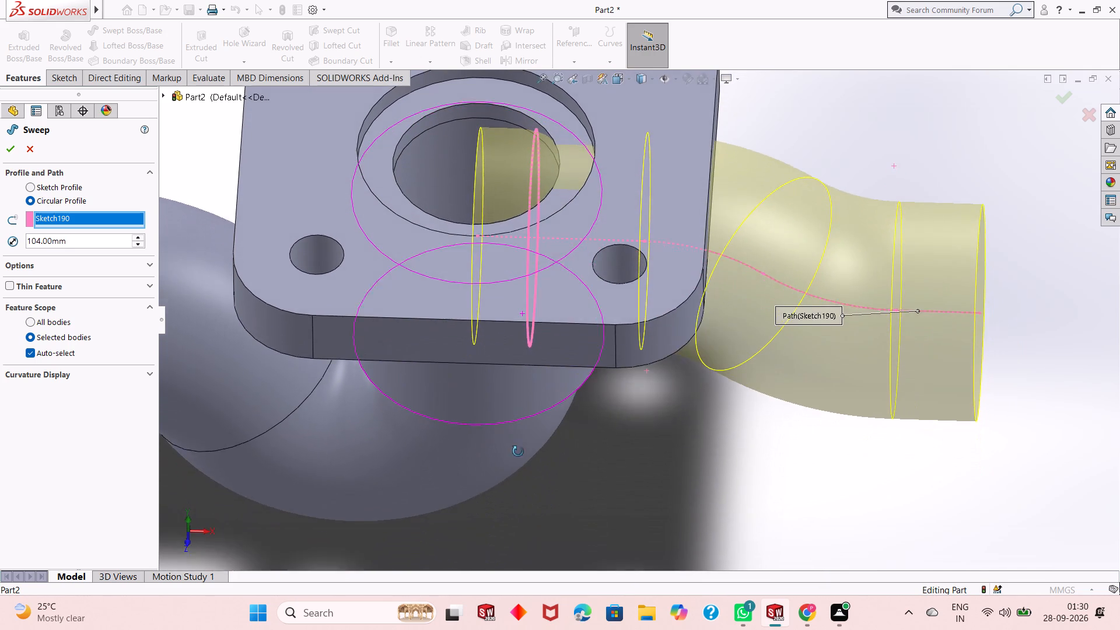
{"action": "middle_click_drag", "start_coordinate": [518, 452], "coordinate": [523, 343]}
{"action": "scroll", "coordinate": [523, 342], "scroll_direction": "up", "scroll_amount": 1}
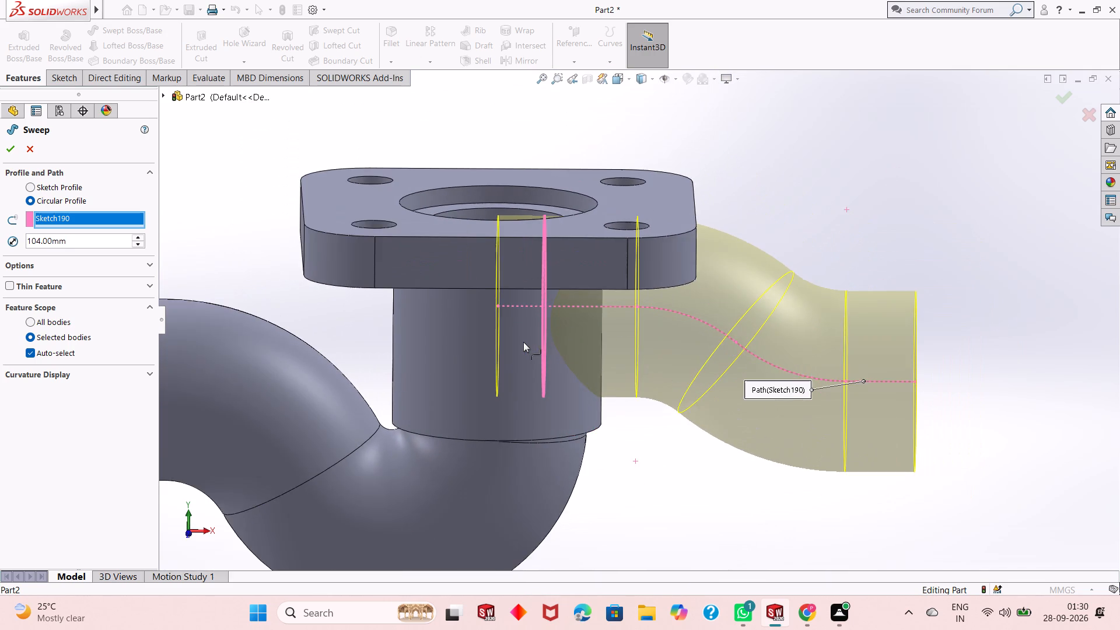
{"action": "scroll", "coordinate": [523, 342], "scroll_direction": "up", "scroll_amount": 1}
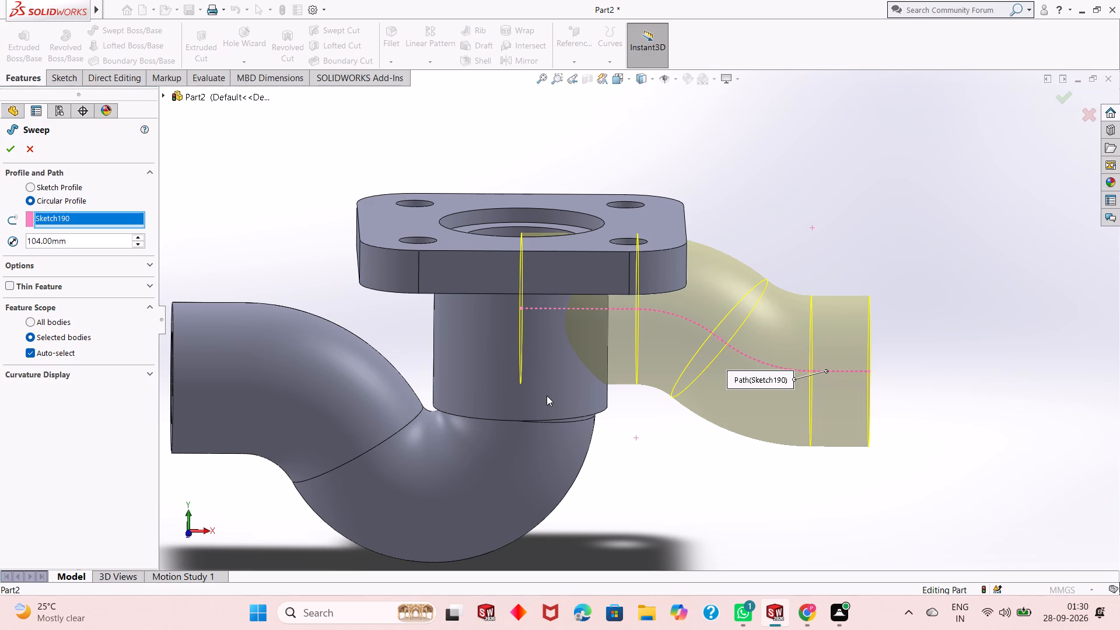
{"action": "middle_click_drag", "start_coordinate": [705, 464], "coordinate": [730, 629]}
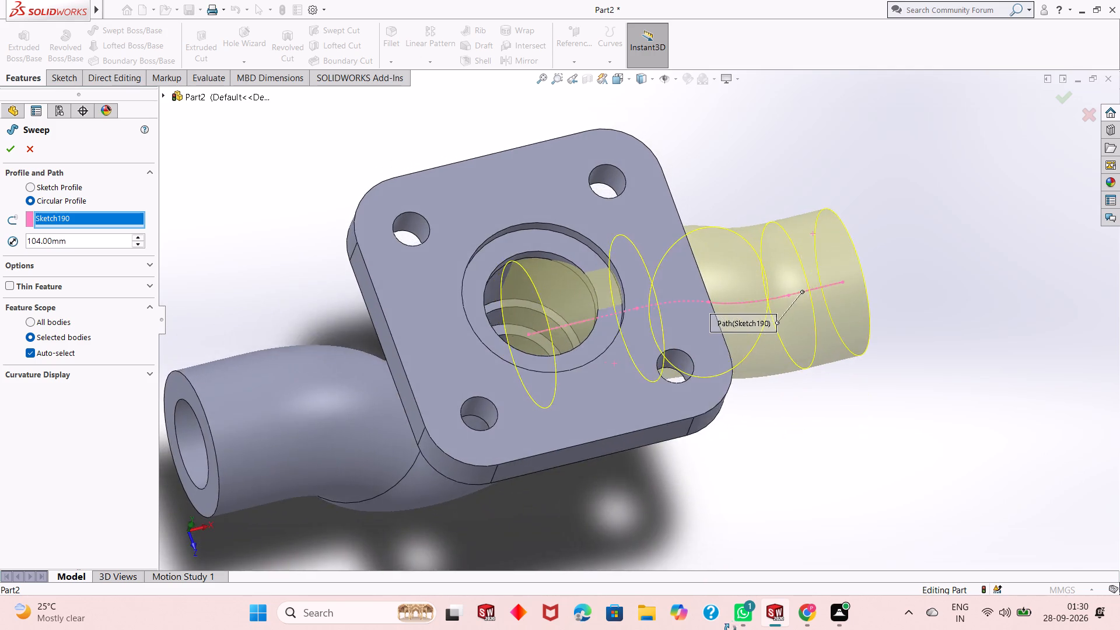
{"action": "middle_click_drag", "start_coordinate": [730, 629], "coordinate": [662, 487]}
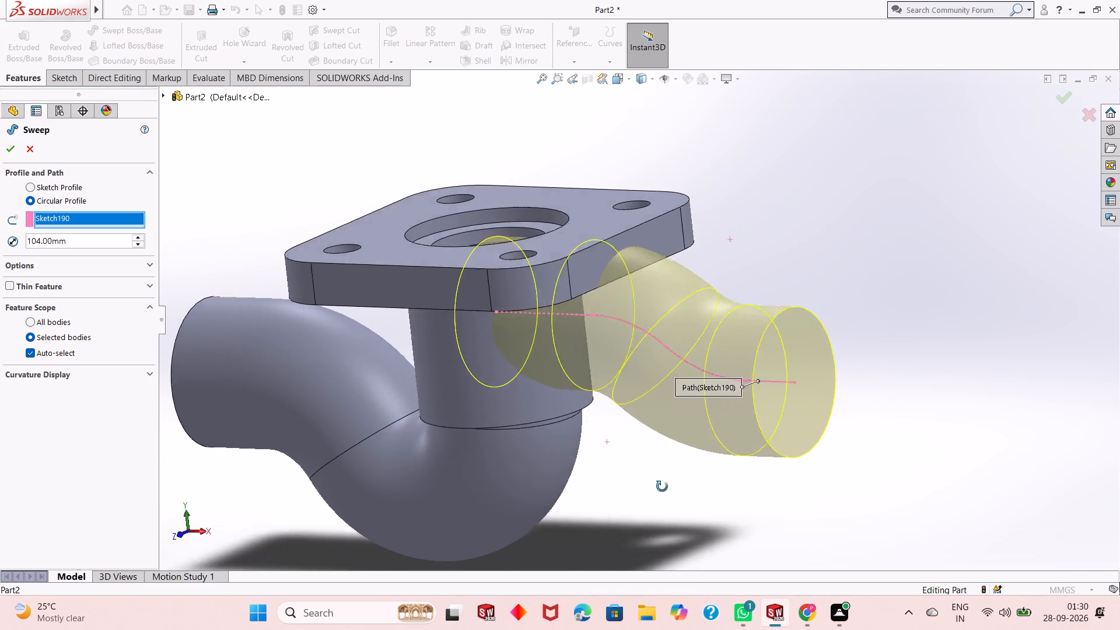
{"action": "middle_click_drag", "start_coordinate": [662, 487], "coordinate": [495, 464]}
{"action": "scroll", "coordinate": [500, 455], "scroll_direction": "up", "scroll_amount": 3}
{"action": "middle_click_drag", "start_coordinate": [516, 426], "coordinate": [485, 426]}
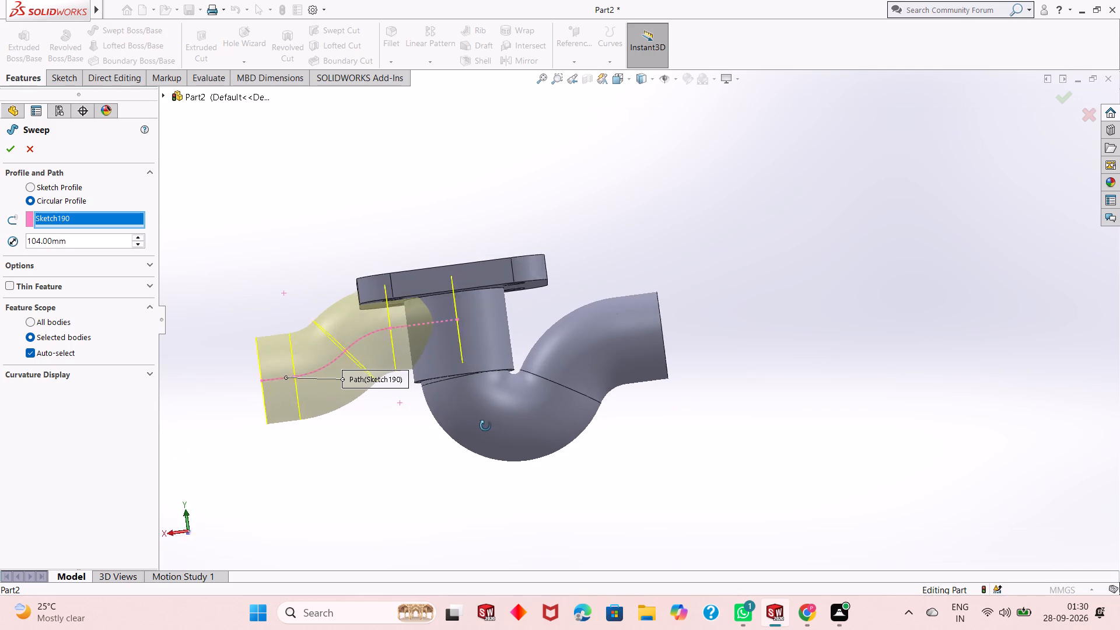
{"action": "middle_click_drag", "start_coordinate": [485, 426], "coordinate": [717, 415]}
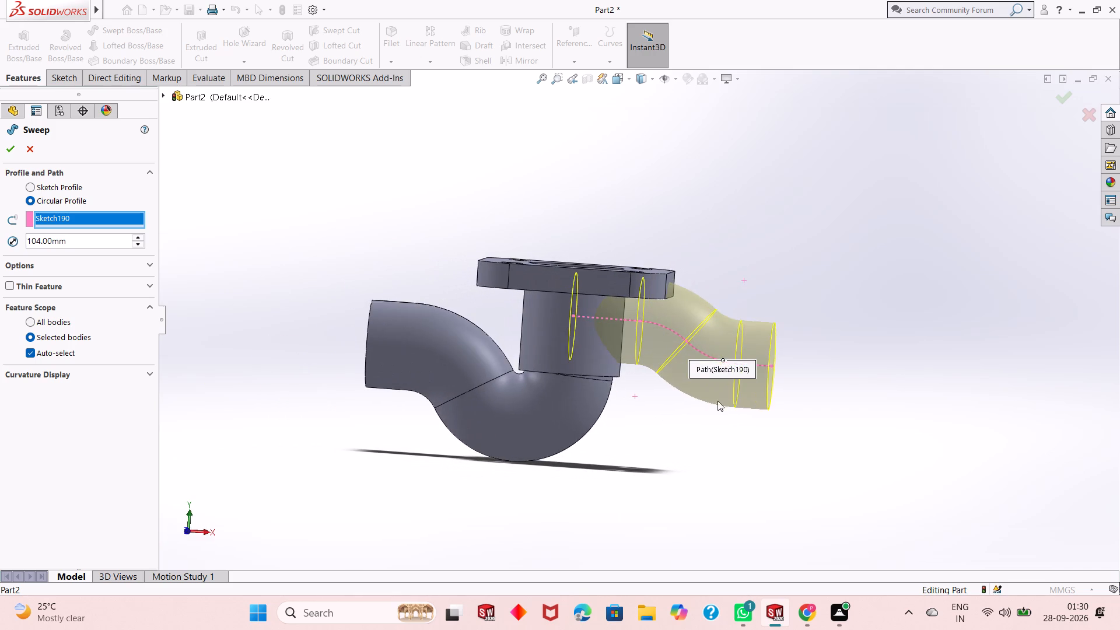
{"action": "scroll", "coordinate": [718, 356], "scroll_direction": "down", "scroll_amount": 2}
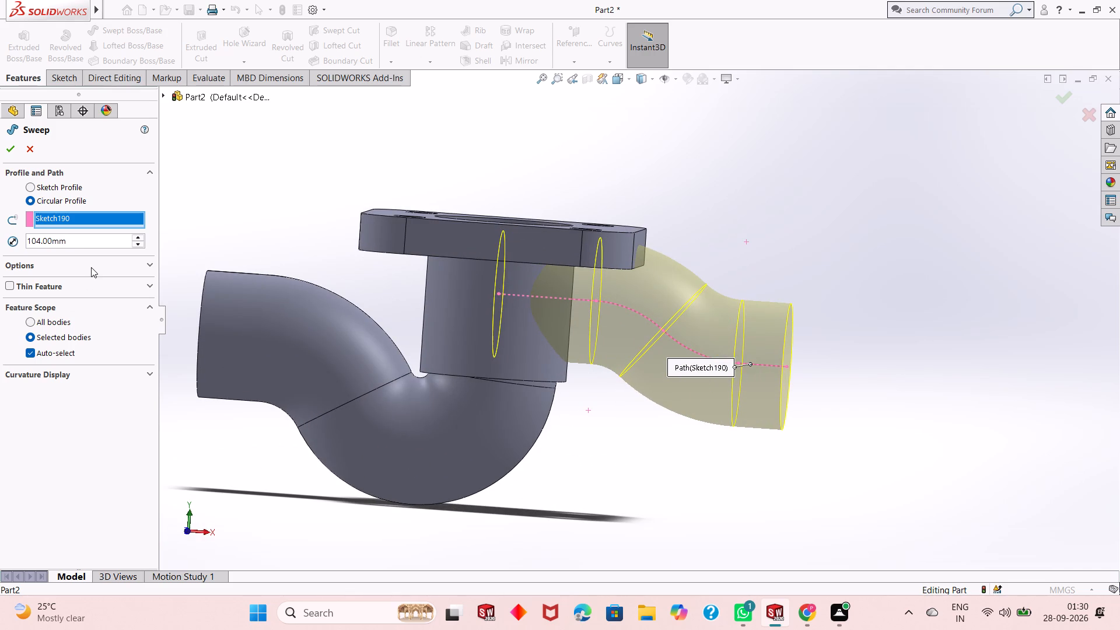
Complete the branch pipe sweep with Merge tangent faces and Align with end faces switched off.
{"action": "left_click", "coordinate": [91, 267]}
{"action": "left_click", "coordinate": [62, 328]}
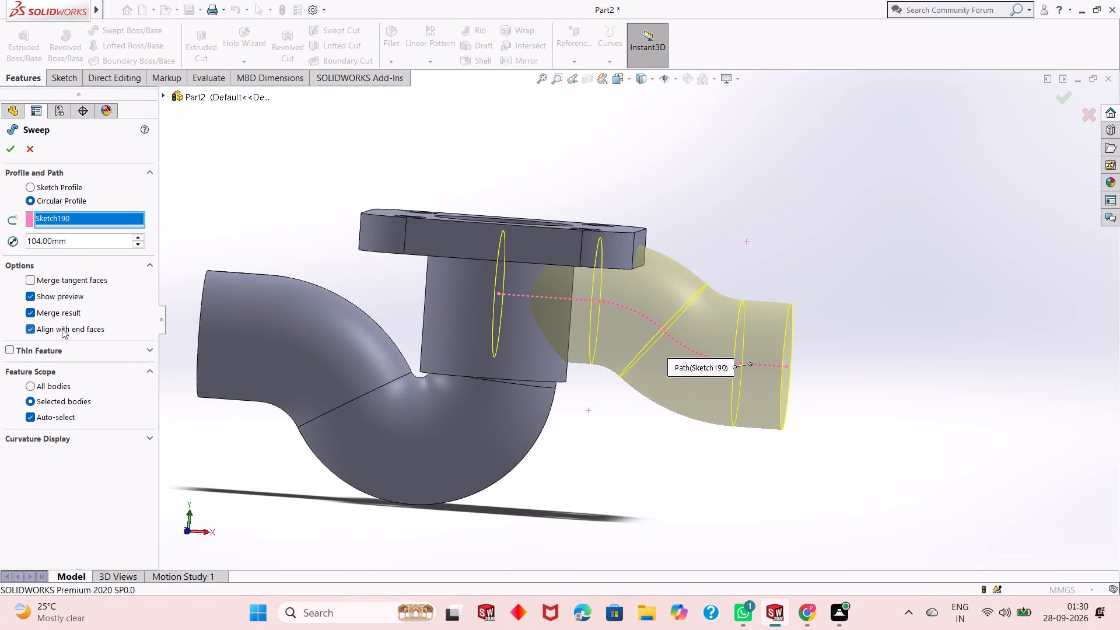
{"action": "left_click", "coordinate": [62, 328]}
{"action": "double_click", "coordinate": [60, 276]}
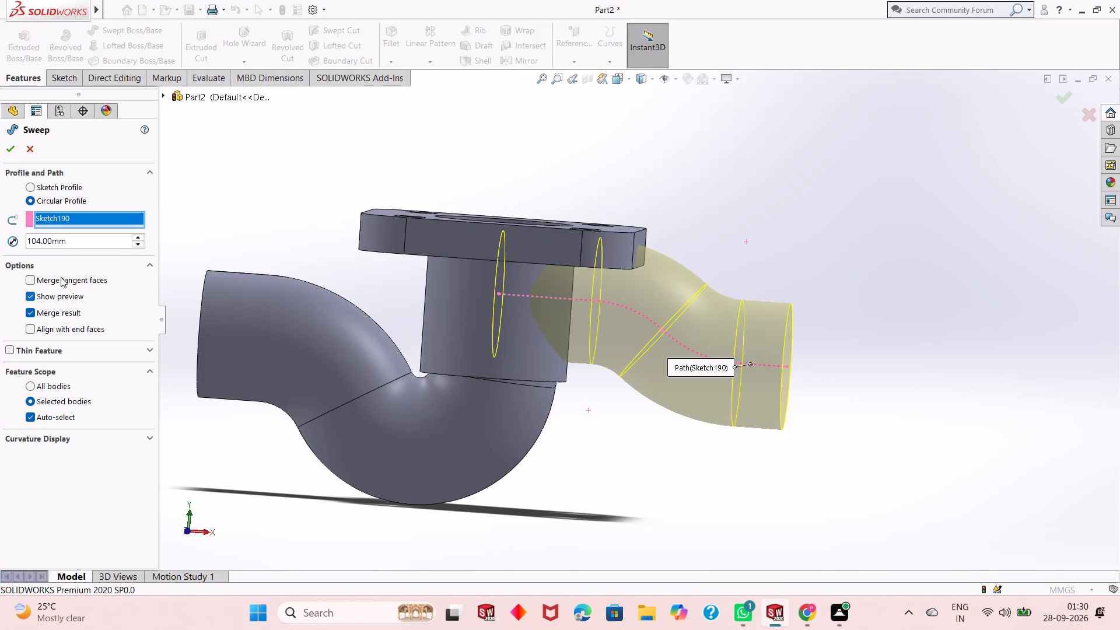
{"action": "left_click", "coordinate": [9, 148]}
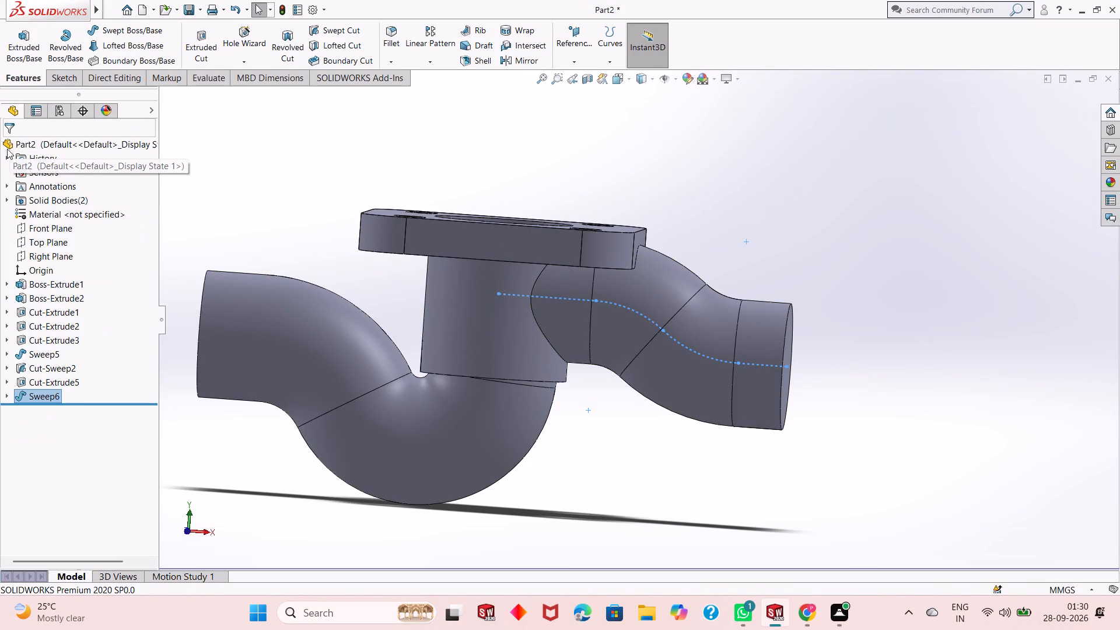
{"action": "left_click", "coordinate": [642, 422]}
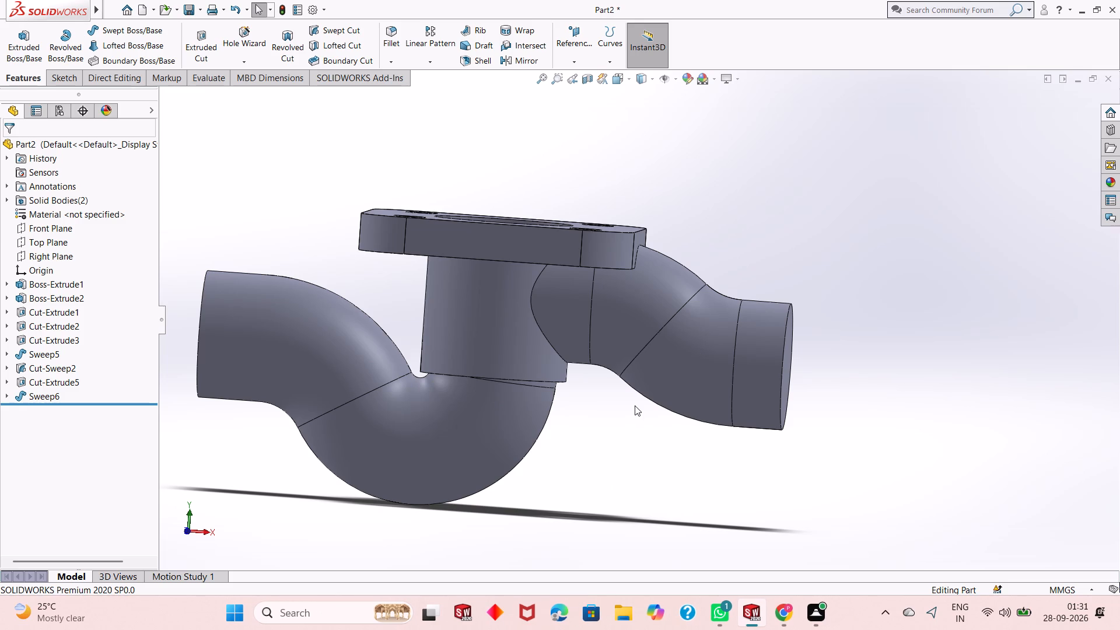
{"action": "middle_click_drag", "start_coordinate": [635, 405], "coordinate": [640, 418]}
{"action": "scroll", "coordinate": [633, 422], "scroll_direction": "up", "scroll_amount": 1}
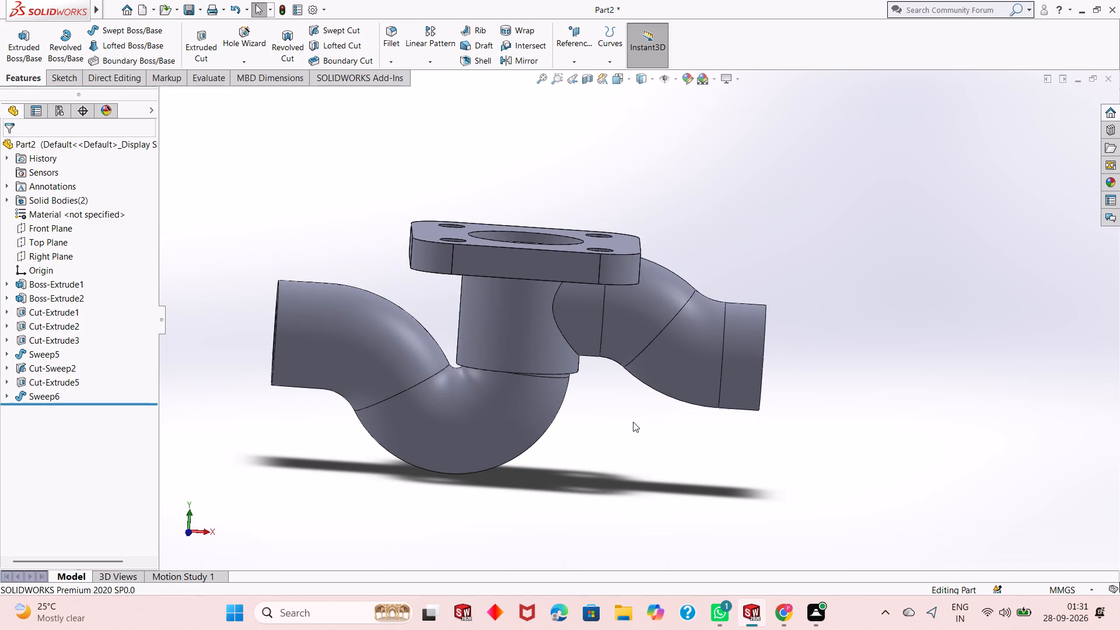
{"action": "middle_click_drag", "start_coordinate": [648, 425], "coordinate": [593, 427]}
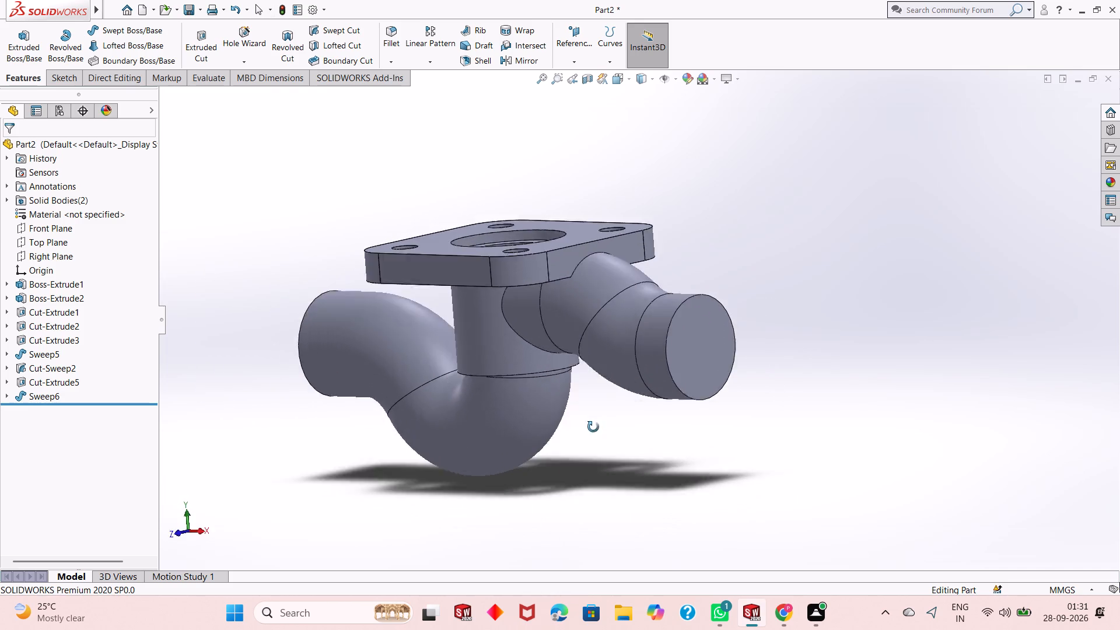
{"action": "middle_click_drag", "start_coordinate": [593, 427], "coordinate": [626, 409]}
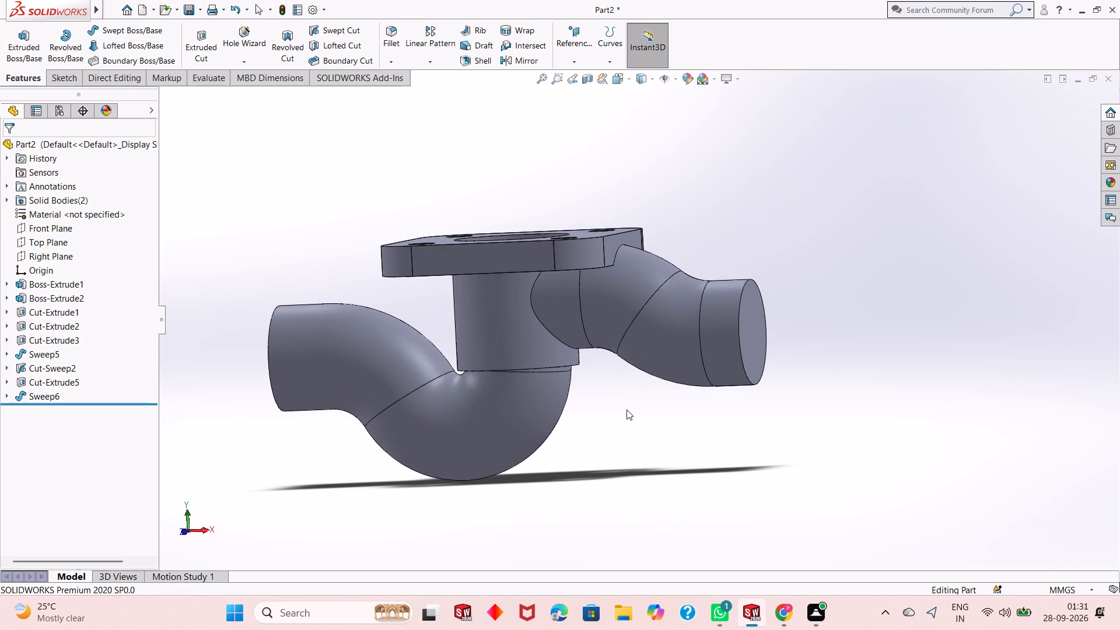
Examine the finished branch pipe from several angles, including where it meets the cylinder, the flange and the inside of the bore.
{"action": "scroll", "coordinate": [617, 430], "scroll_direction": "up", "scroll_amount": 1}
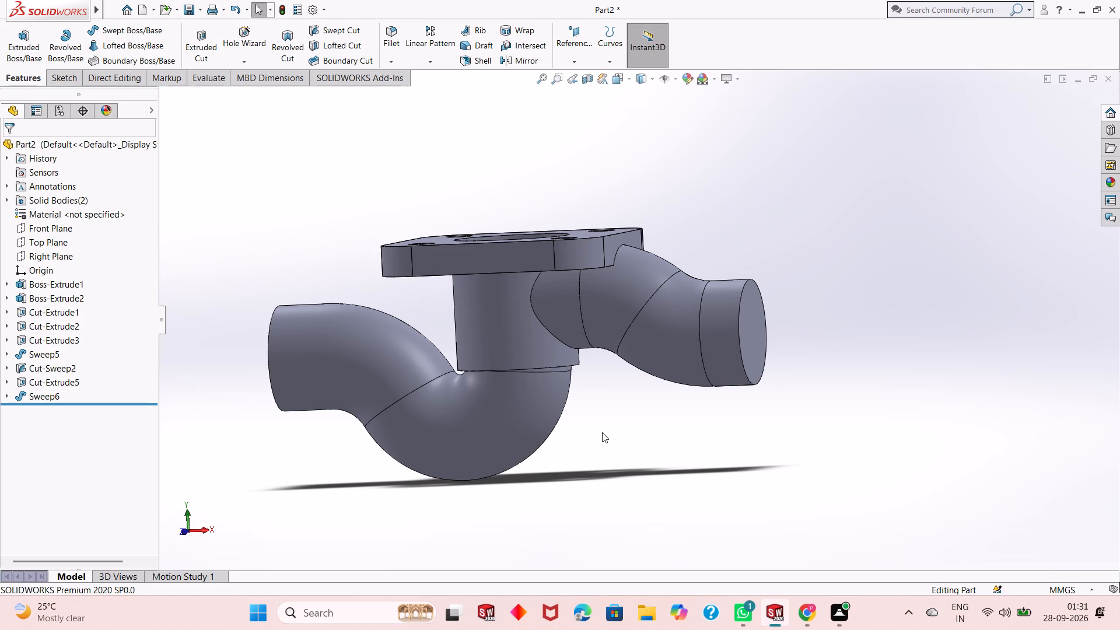
{"action": "scroll", "coordinate": [602, 432], "scroll_direction": "down", "scroll_amount": 1}
{"action": "scroll", "coordinate": [602, 432], "scroll_direction": "up", "scroll_amount": 2}
{"action": "scroll", "coordinate": [654, 264], "scroll_direction": "down", "scroll_amount": 2}
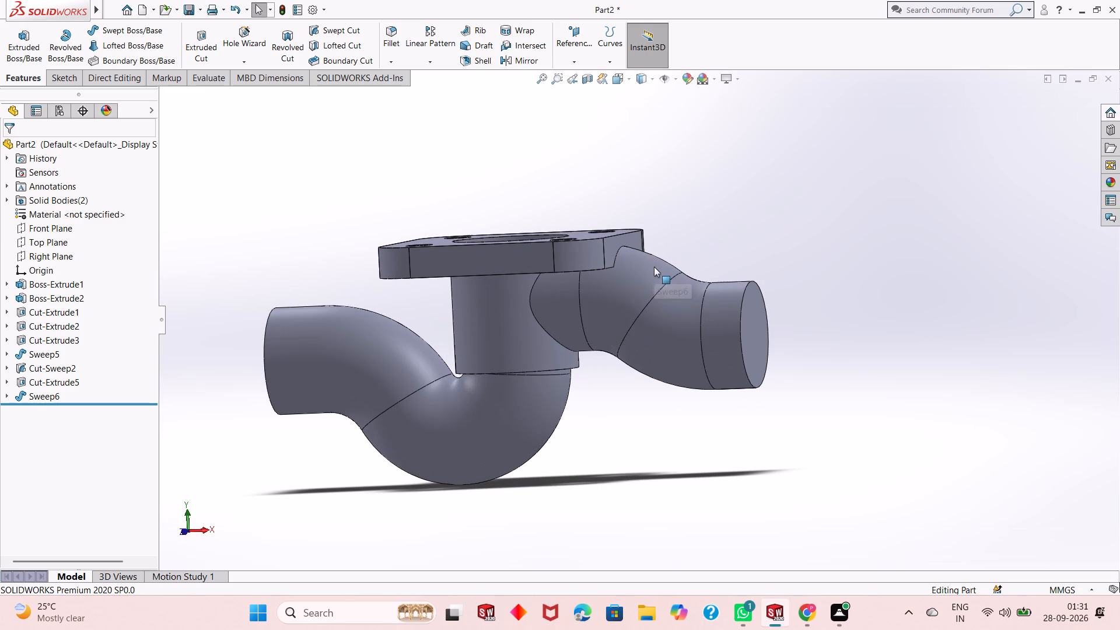
{"action": "scroll", "coordinate": [658, 282], "scroll_direction": "down", "scroll_amount": 1}
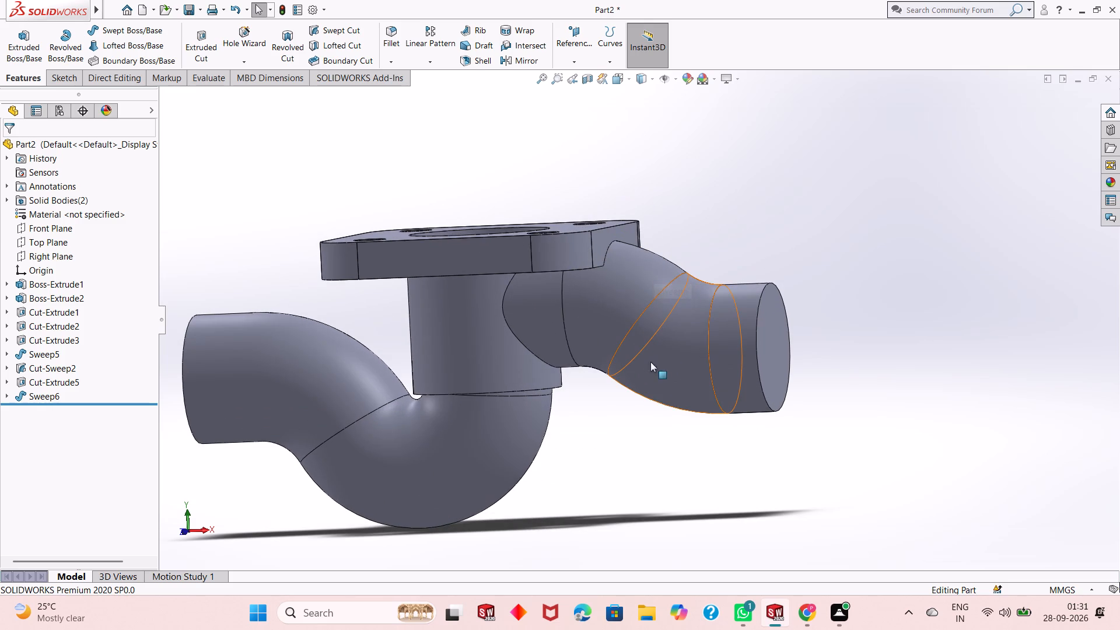
{"action": "scroll", "coordinate": [640, 436], "scroll_direction": "up", "scroll_amount": 1}
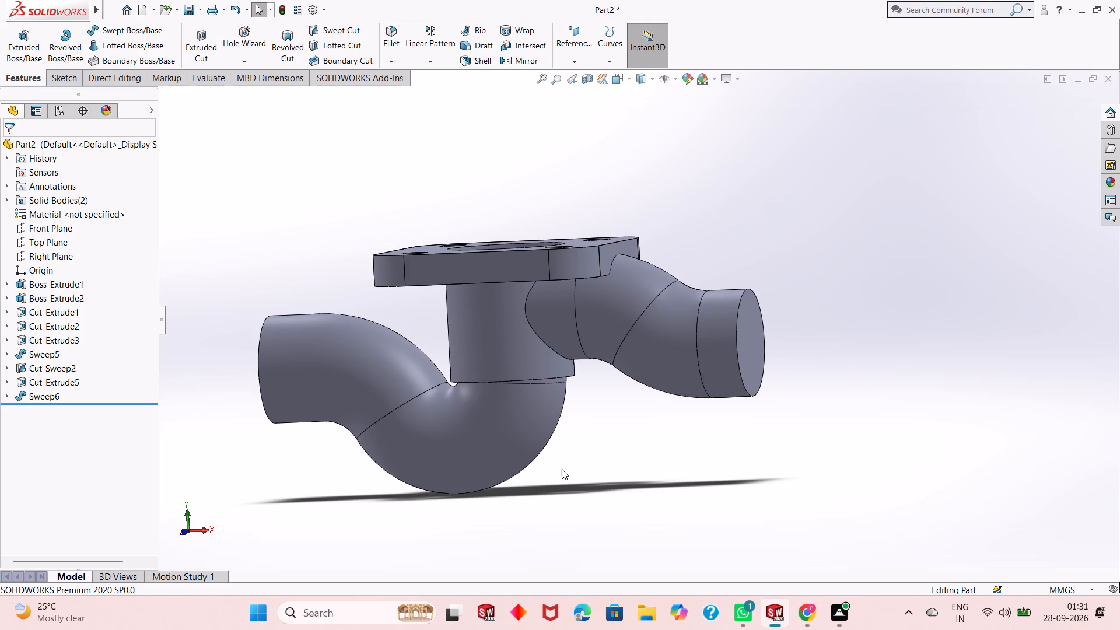
{"action": "scroll", "coordinate": [528, 352], "scroll_direction": "up", "scroll_amount": 1}
{"action": "scroll", "coordinate": [516, 204], "scroll_direction": "down", "scroll_amount": 1}
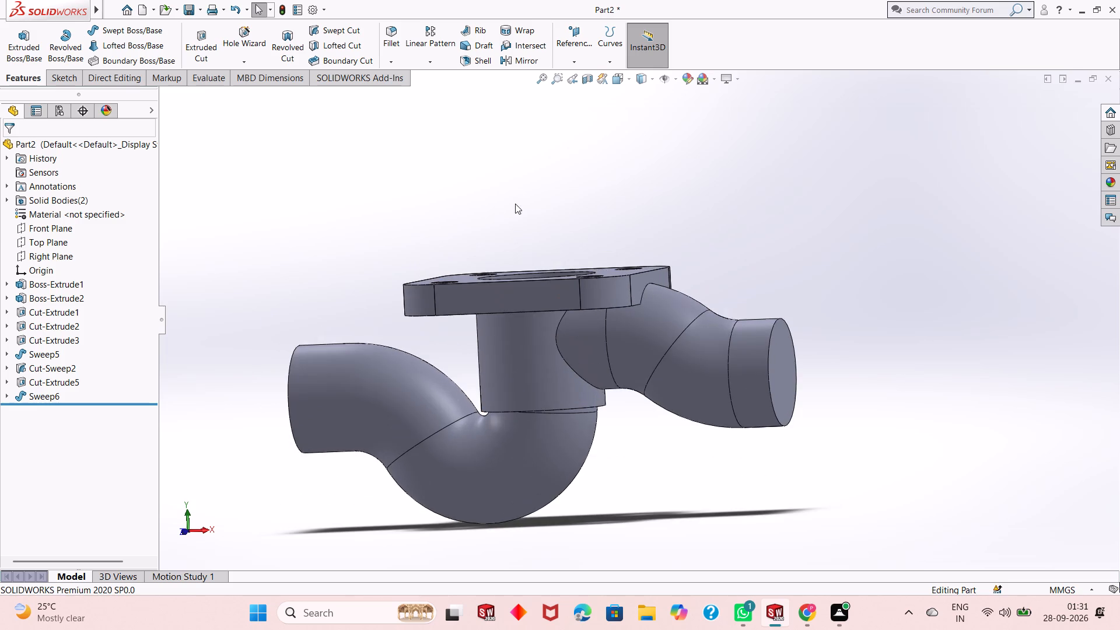
{"action": "scroll", "coordinate": [516, 274], "scroll_direction": "down", "scroll_amount": 2}
{"action": "scroll", "coordinate": [527, 355], "scroll_direction": "up", "scroll_amount": 2}
{"action": "middle_click_drag", "start_coordinate": [560, 440], "coordinate": [559, 473]}
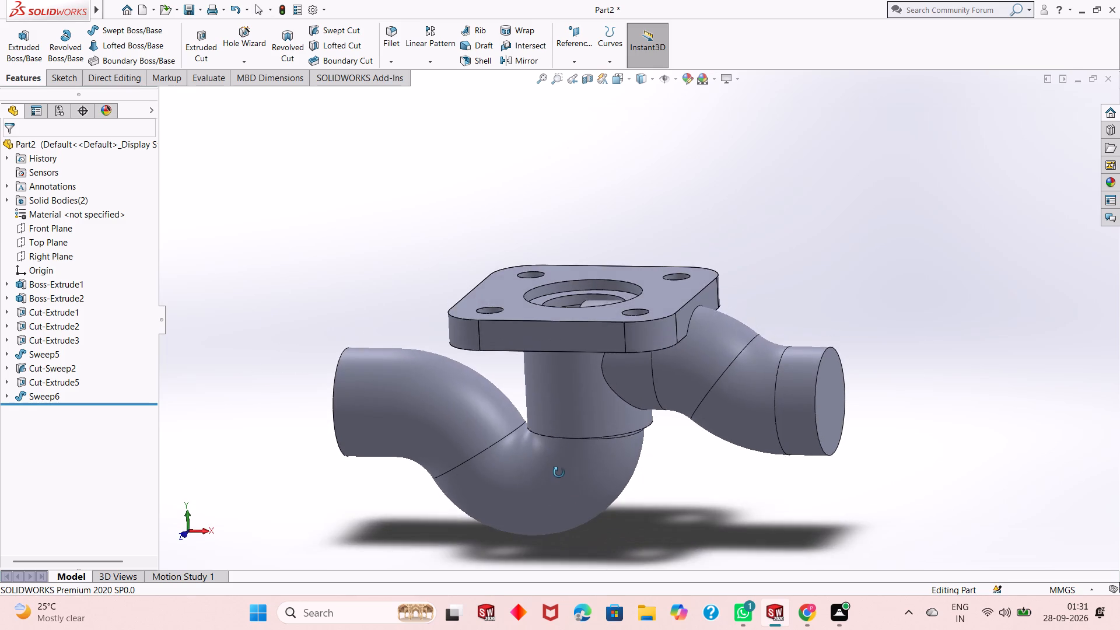
{"action": "middle_click_drag", "start_coordinate": [559, 473], "coordinate": [534, 511]}
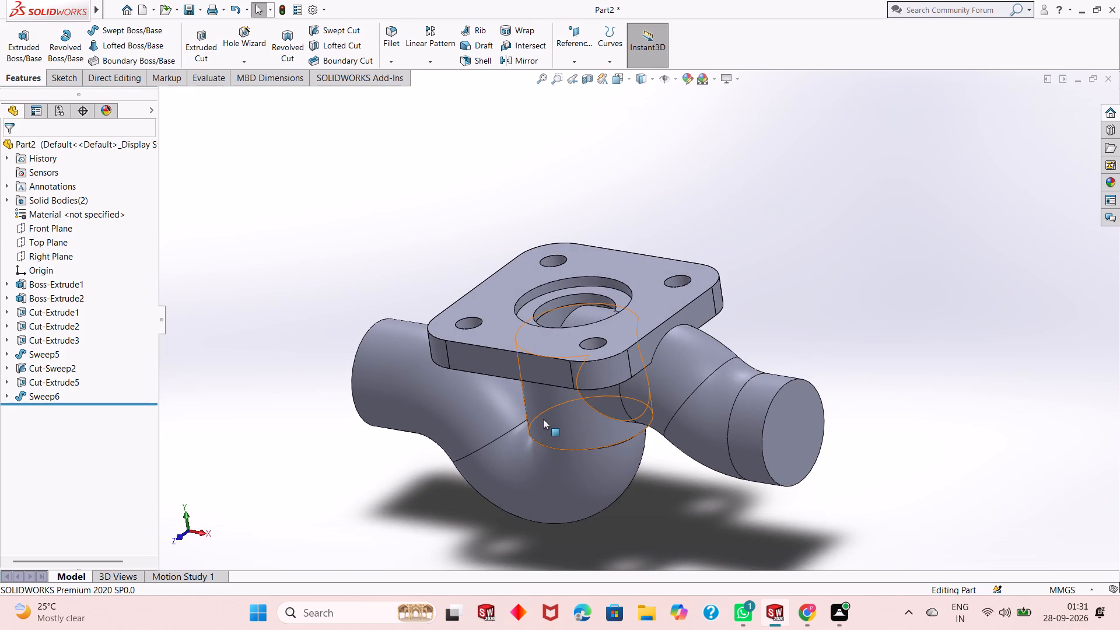
{"action": "middle_click_drag", "start_coordinate": [544, 419], "coordinate": [559, 461]}
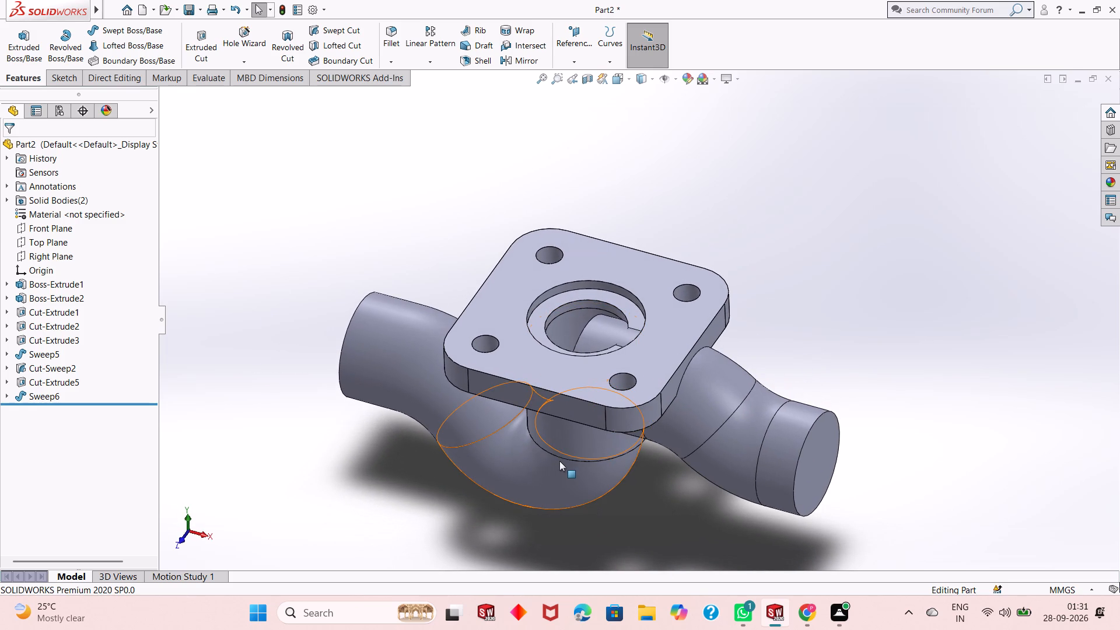
{"action": "middle_click_drag", "start_coordinate": [576, 441], "coordinate": [576, 413]}
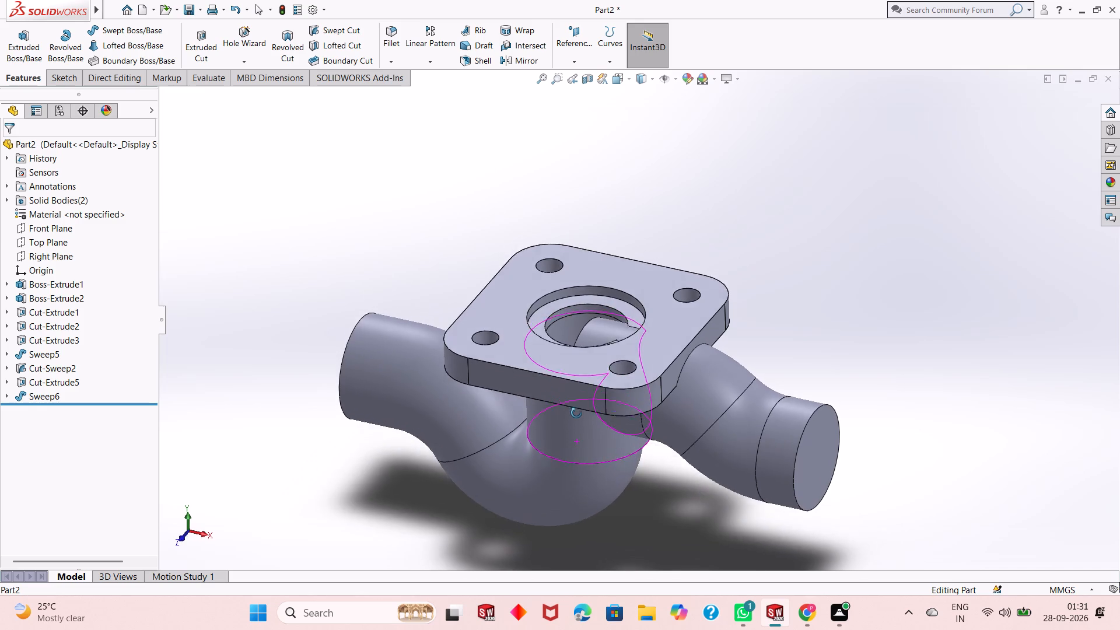
{"action": "middle_click_drag", "start_coordinate": [576, 413], "coordinate": [551, 369]}
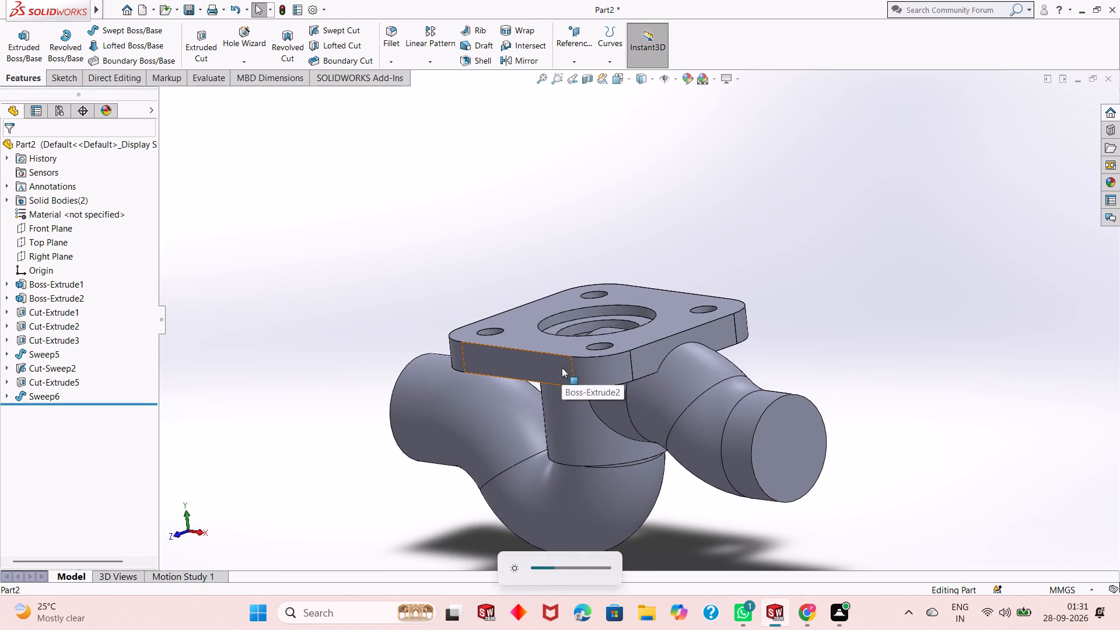
{"action": "scroll", "coordinate": [565, 352], "scroll_direction": "up", "scroll_amount": 4}
{"action": "scroll", "coordinate": [691, 348], "scroll_direction": "down", "scroll_amount": 2}
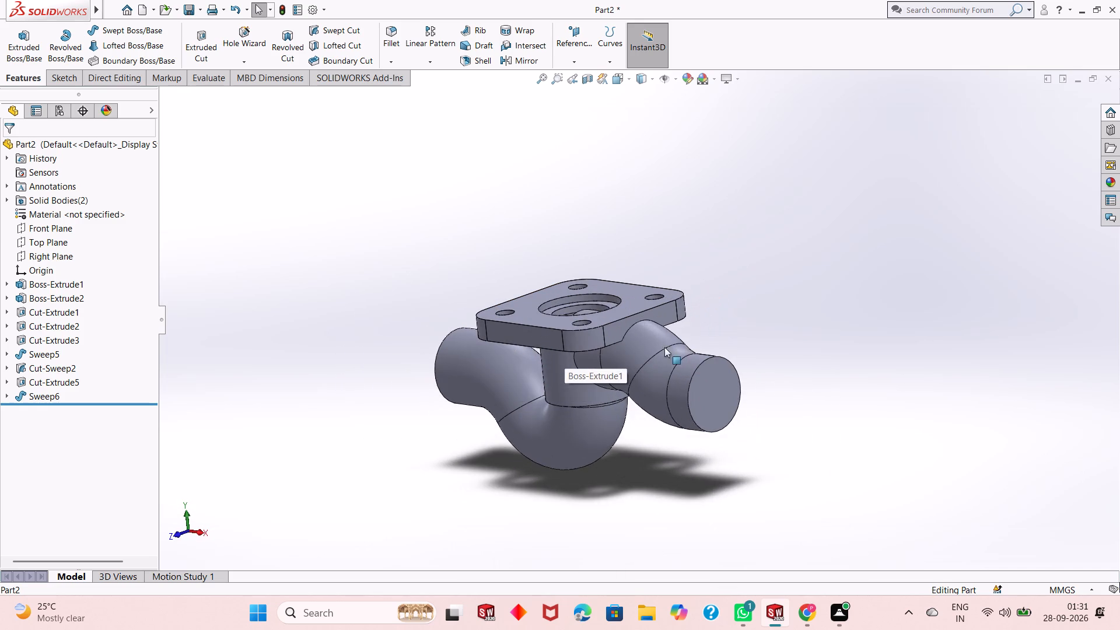
{"action": "scroll", "coordinate": [537, 344], "scroll_direction": "down", "scroll_amount": 2}
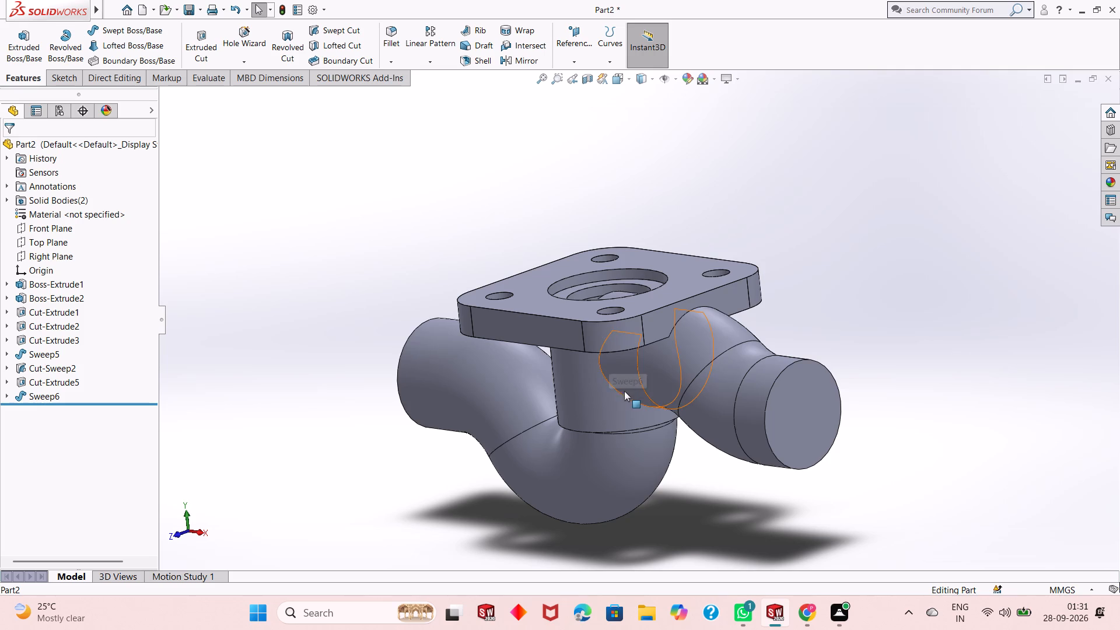
{"action": "middle_click_drag", "start_coordinate": [636, 405], "coordinate": [642, 376]}
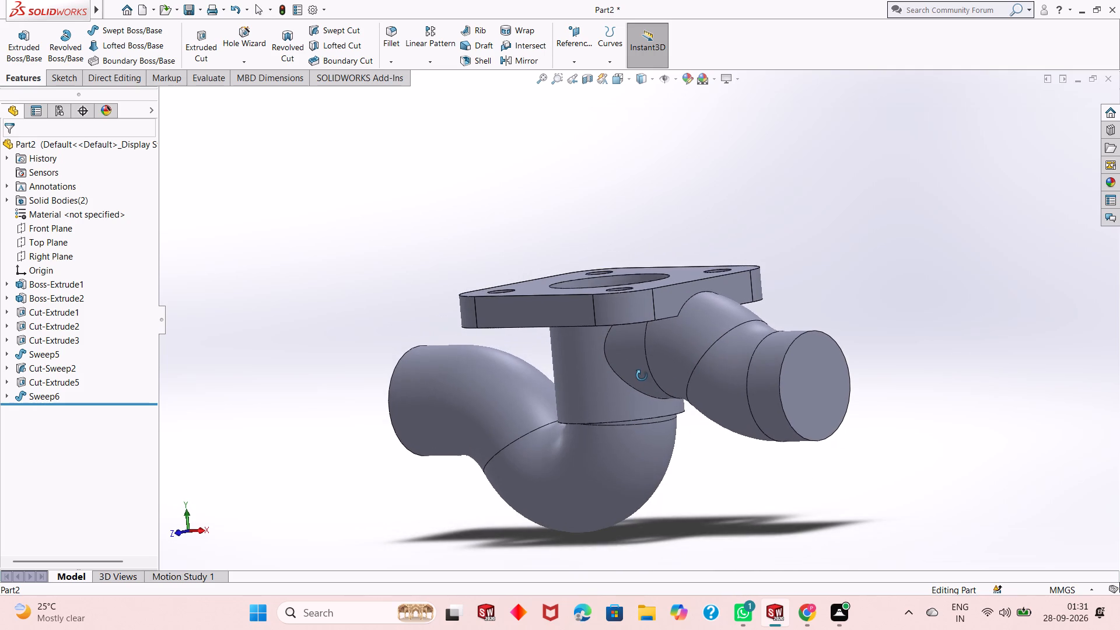
{"action": "middle_click_drag", "start_coordinate": [642, 376], "coordinate": [639, 391]}
{"action": "middle_click_drag", "start_coordinate": [640, 394], "coordinate": [494, 419]}
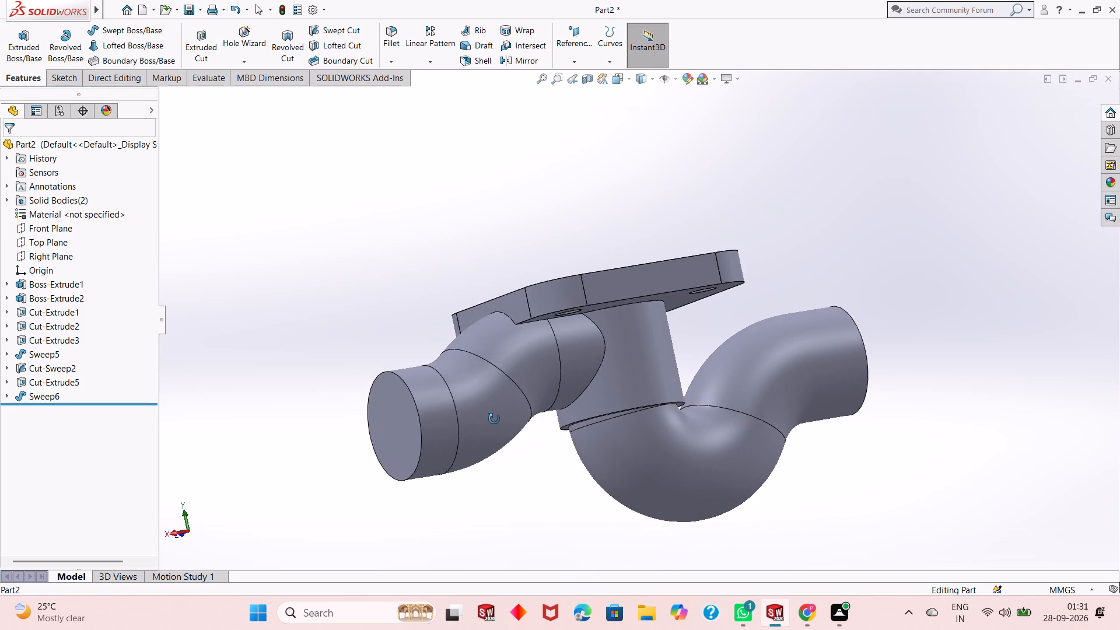
{"action": "middle_click_drag", "start_coordinate": [494, 419], "coordinate": [713, 477]}
{"action": "middle_click_drag", "start_coordinate": [818, 292], "coordinate": [805, 278]}
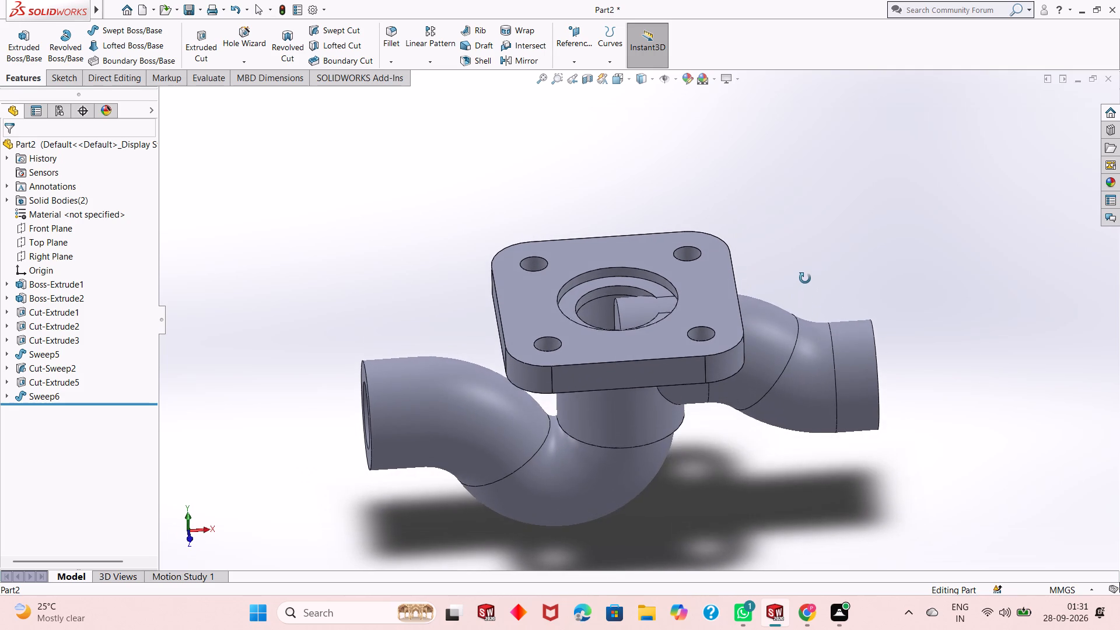
{"action": "middle_click_drag", "start_coordinate": [805, 278], "coordinate": [804, 273]}
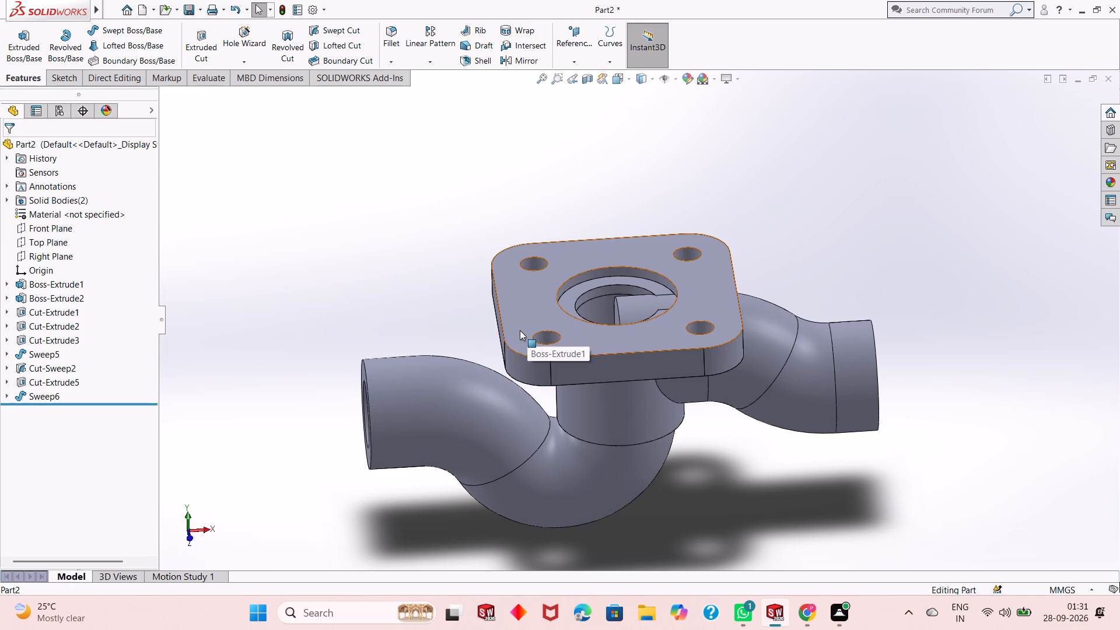
{"action": "middle_click_drag", "start_coordinate": [607, 307], "coordinate": [633, 415]}
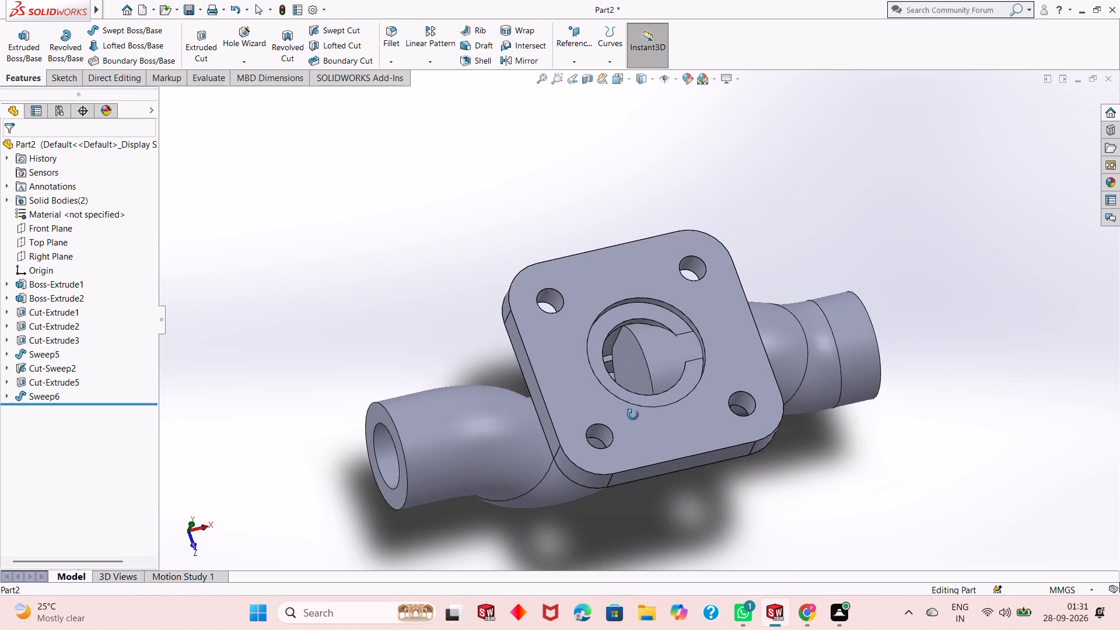
{"action": "middle_click_drag", "start_coordinate": [633, 415], "coordinate": [615, 323]}
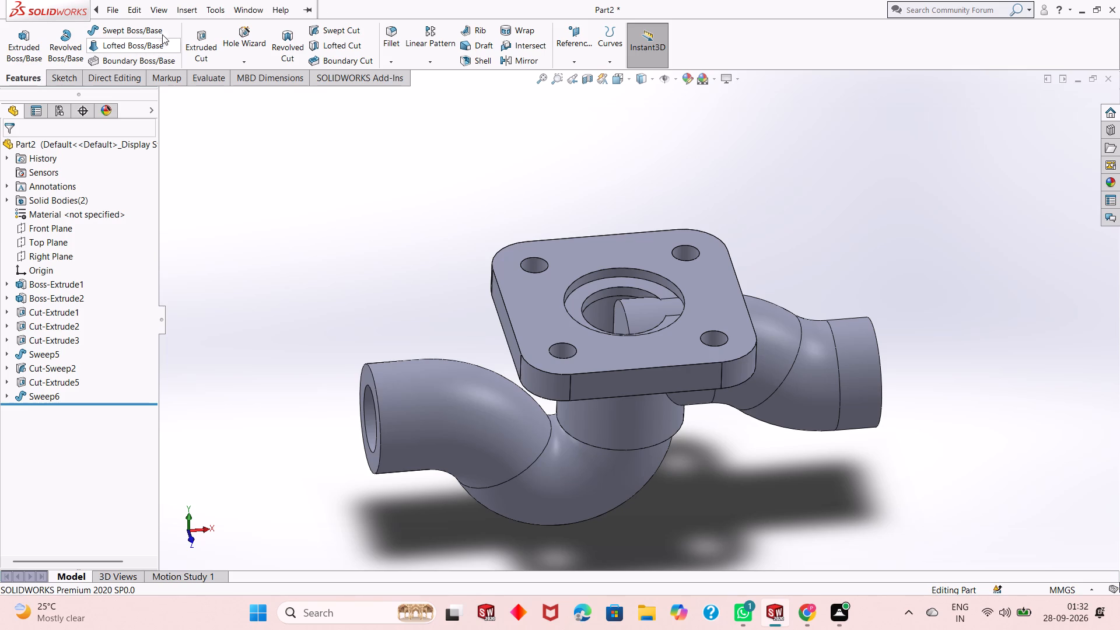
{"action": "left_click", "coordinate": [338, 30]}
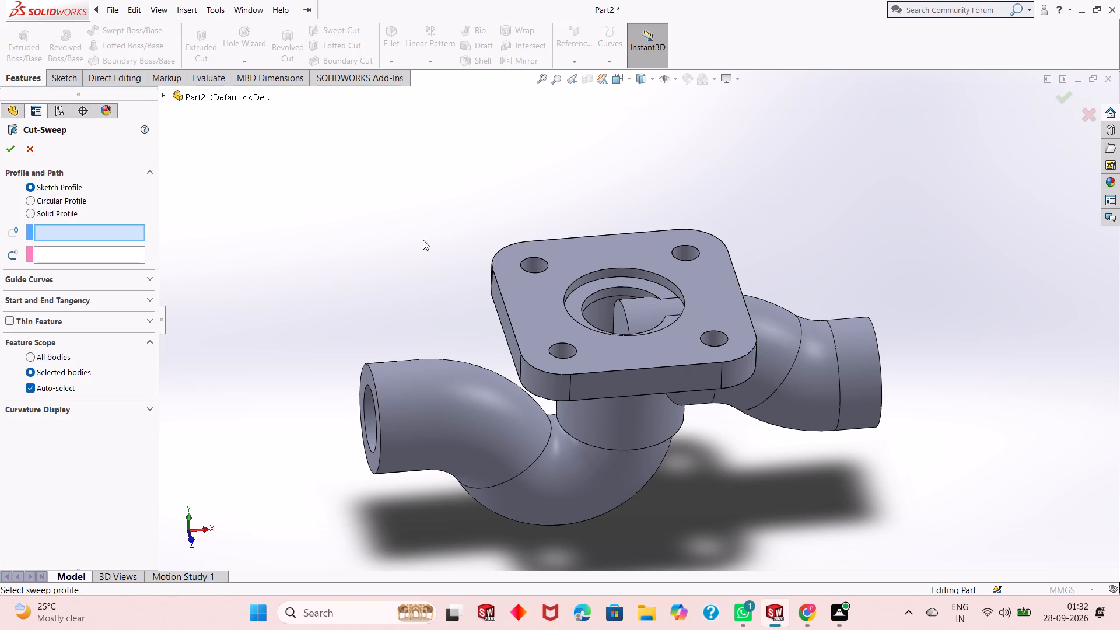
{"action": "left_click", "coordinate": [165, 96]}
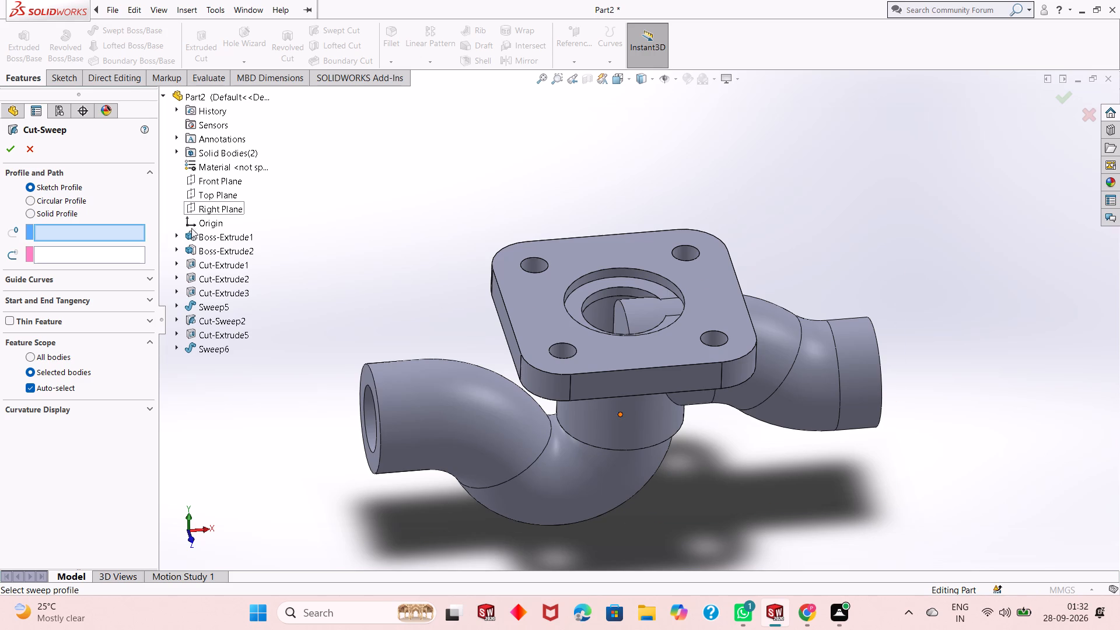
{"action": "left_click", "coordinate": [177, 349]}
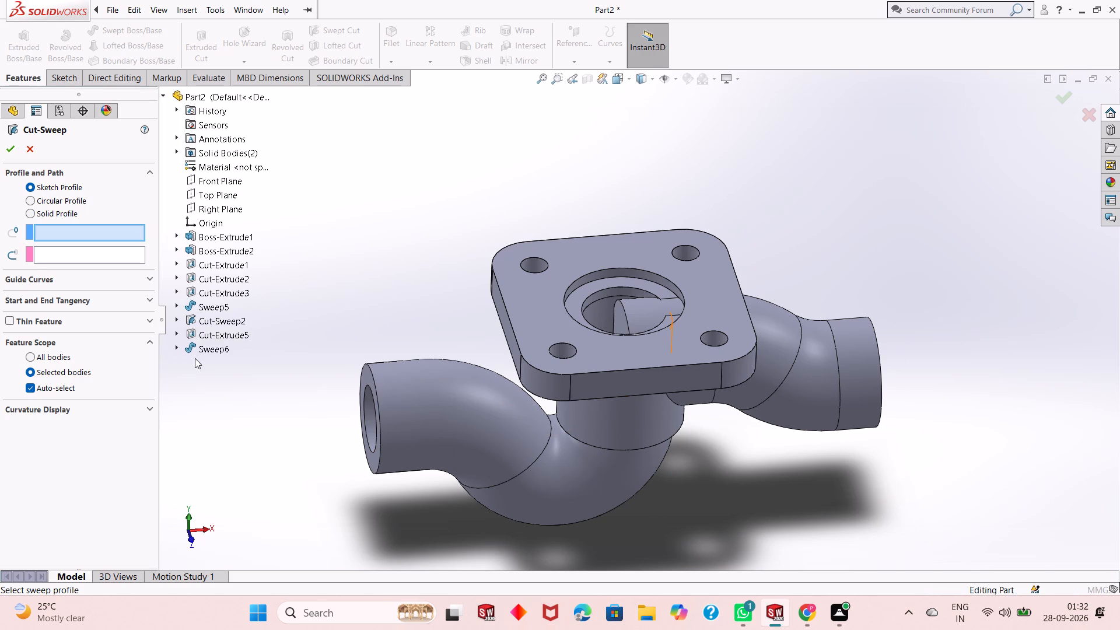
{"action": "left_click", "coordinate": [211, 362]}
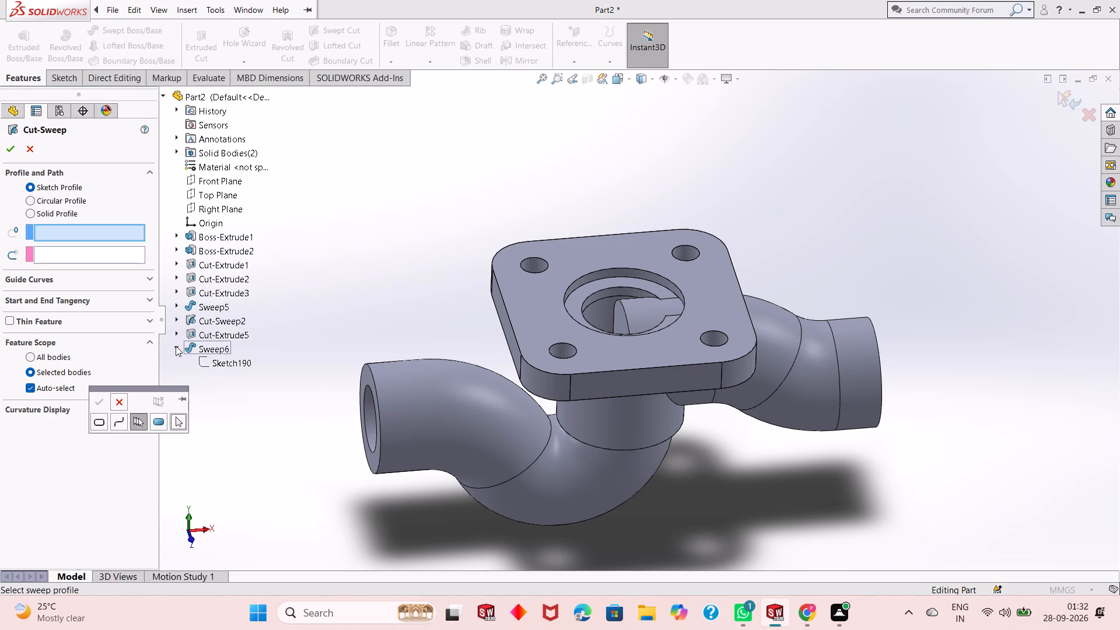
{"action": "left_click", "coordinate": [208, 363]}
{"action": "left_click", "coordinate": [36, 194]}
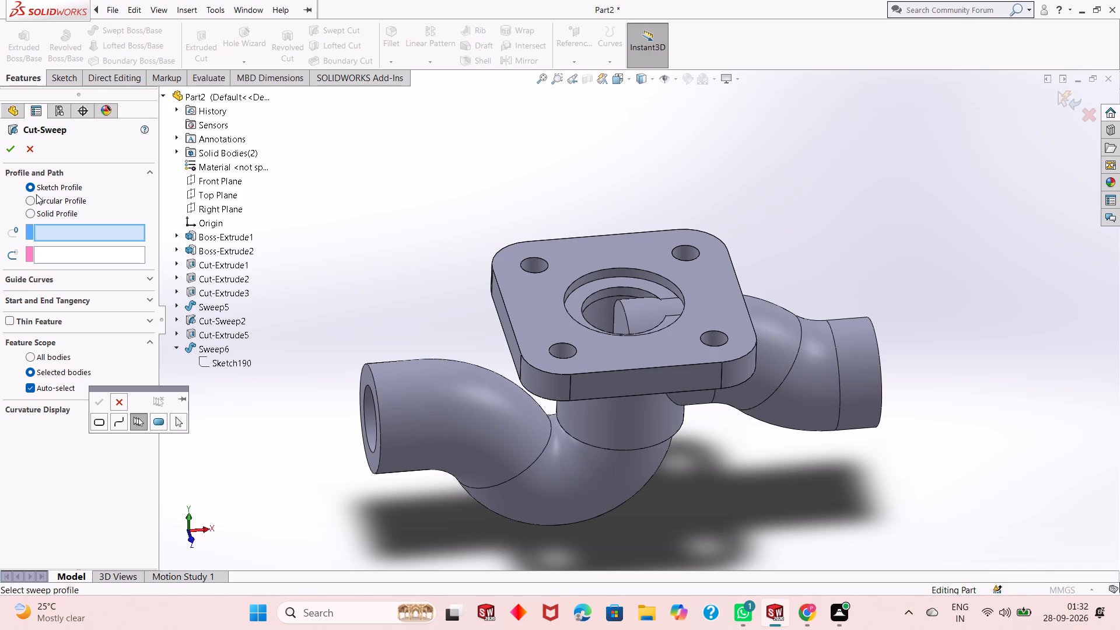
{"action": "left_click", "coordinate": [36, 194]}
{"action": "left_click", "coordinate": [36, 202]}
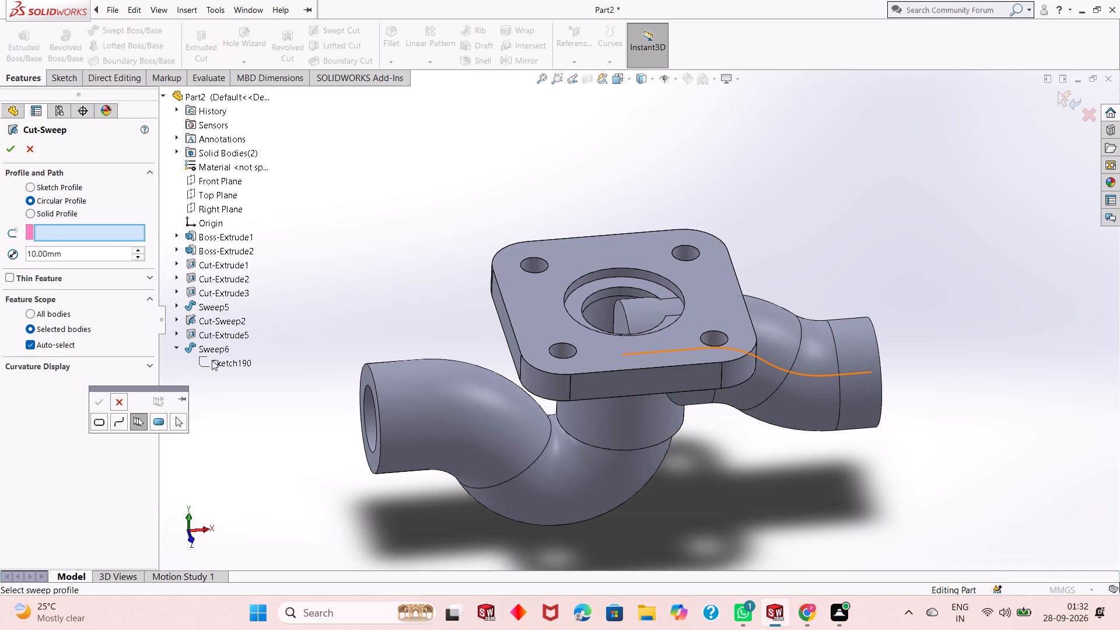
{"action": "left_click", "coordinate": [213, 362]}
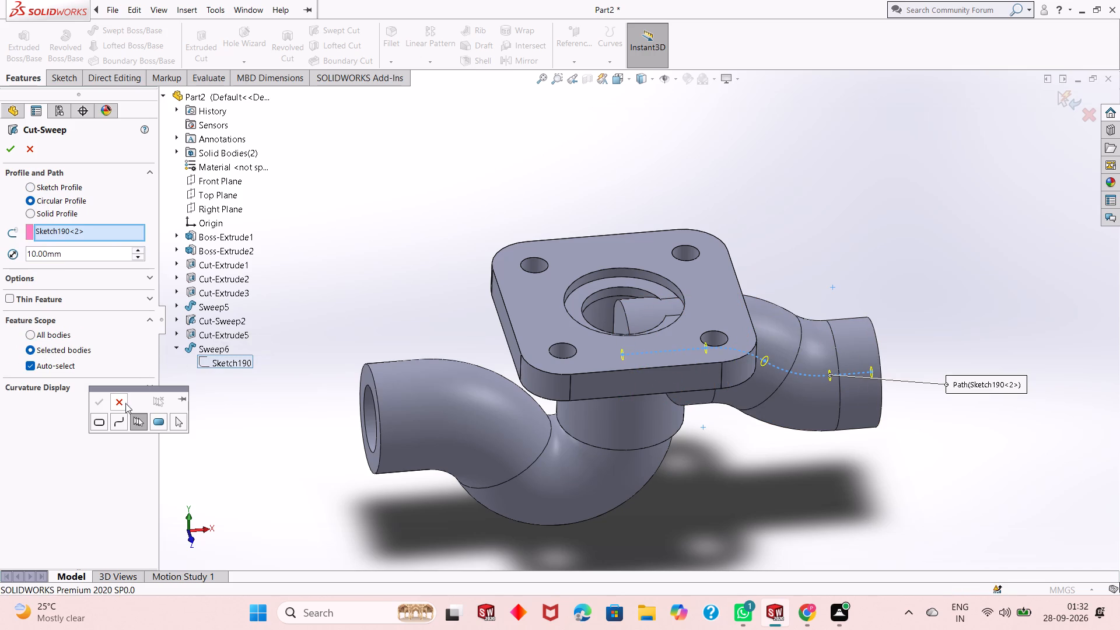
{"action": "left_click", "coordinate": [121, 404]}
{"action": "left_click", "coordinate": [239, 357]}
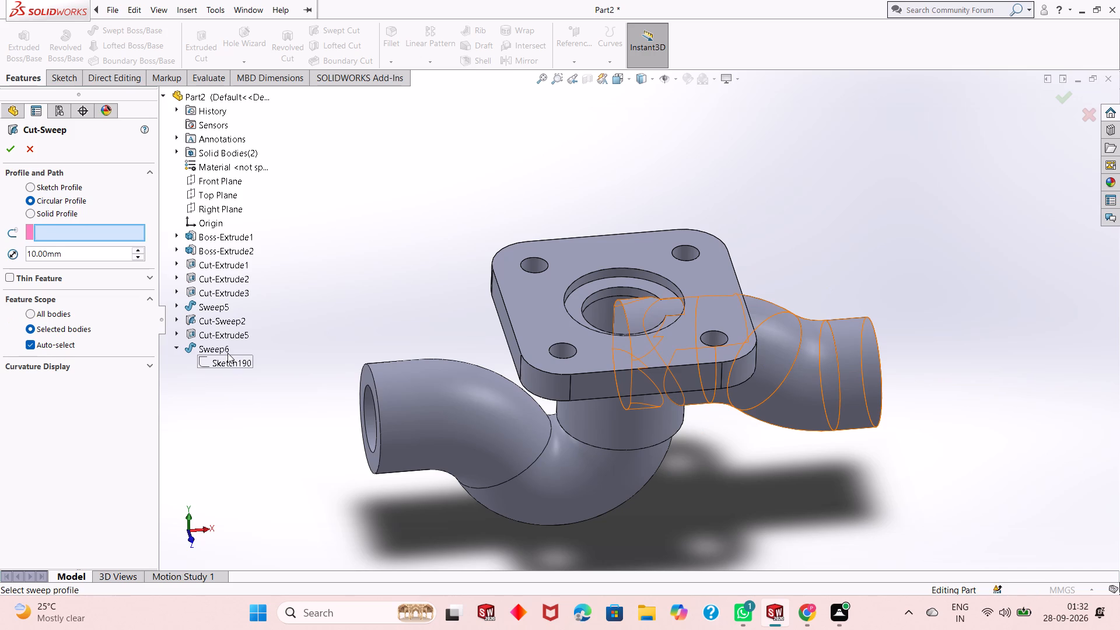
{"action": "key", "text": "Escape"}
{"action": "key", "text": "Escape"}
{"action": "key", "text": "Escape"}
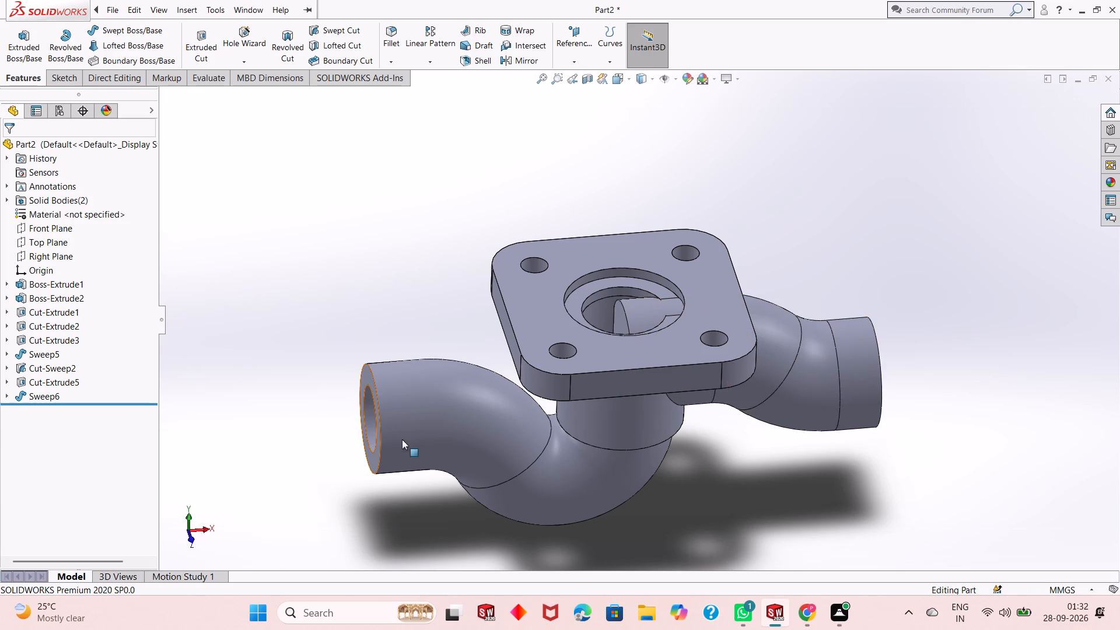
Set up a Swept Cut along the branch pipe's path, Sketch190, with a circular profile 64 mm in diameter.
{"action": "left_click", "coordinate": [334, 34]}
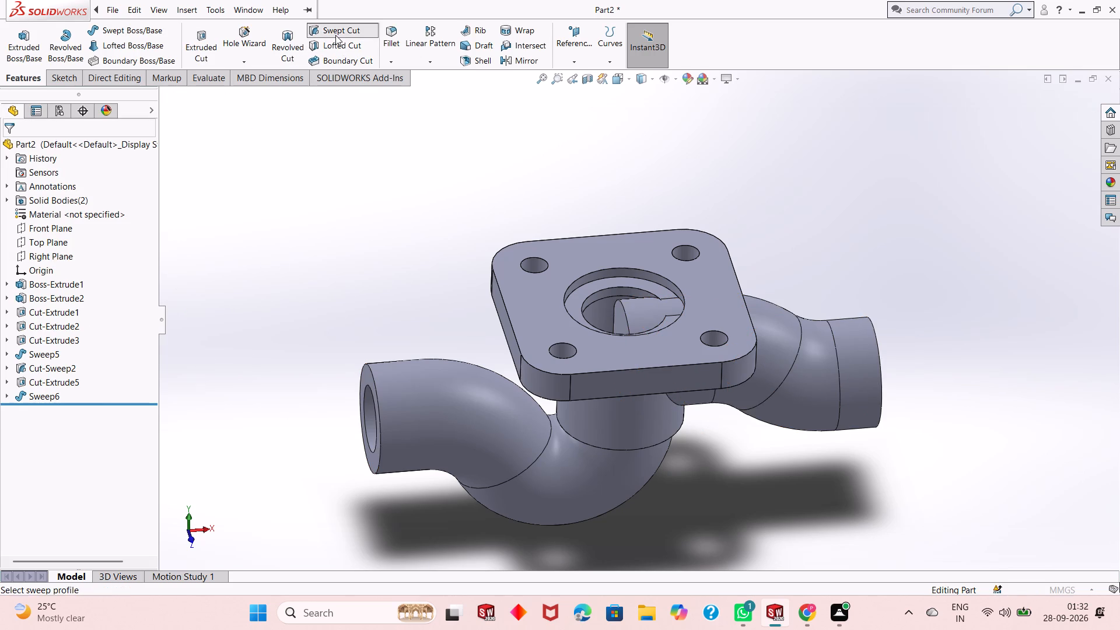
{"action": "left_click", "coordinate": [57, 195]}
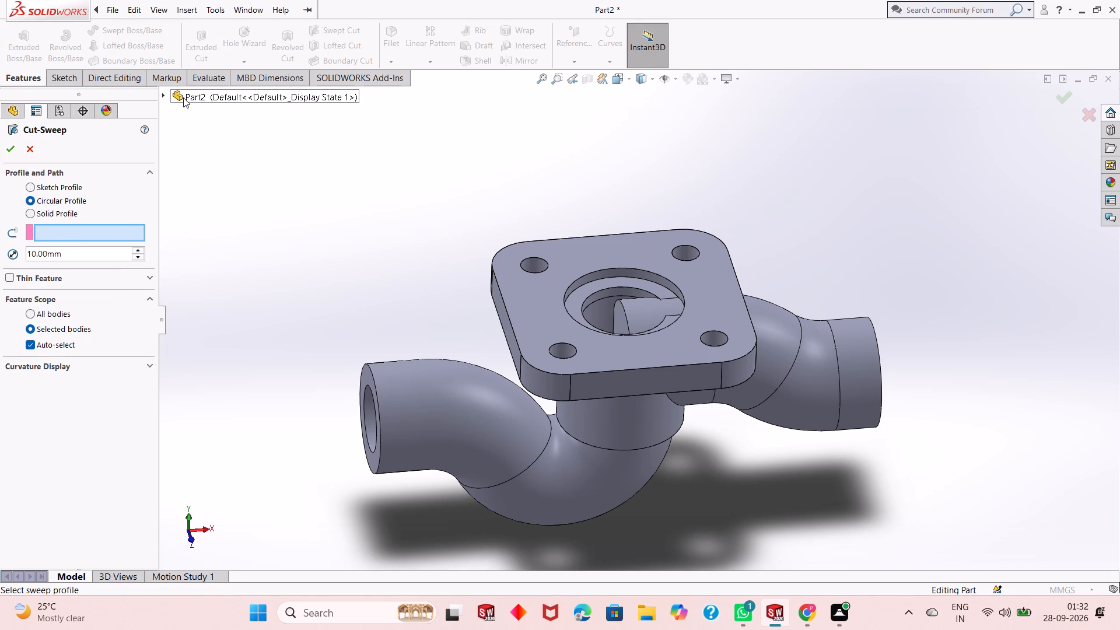
{"action": "left_click", "coordinate": [166, 97]}
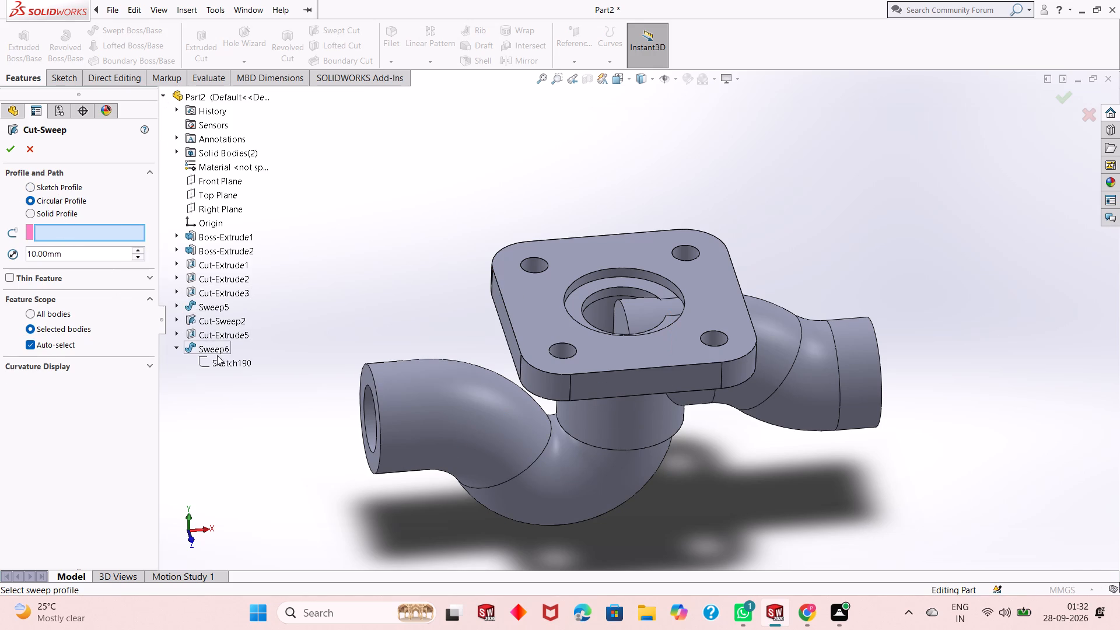
{"action": "left_click", "coordinate": [218, 360]}
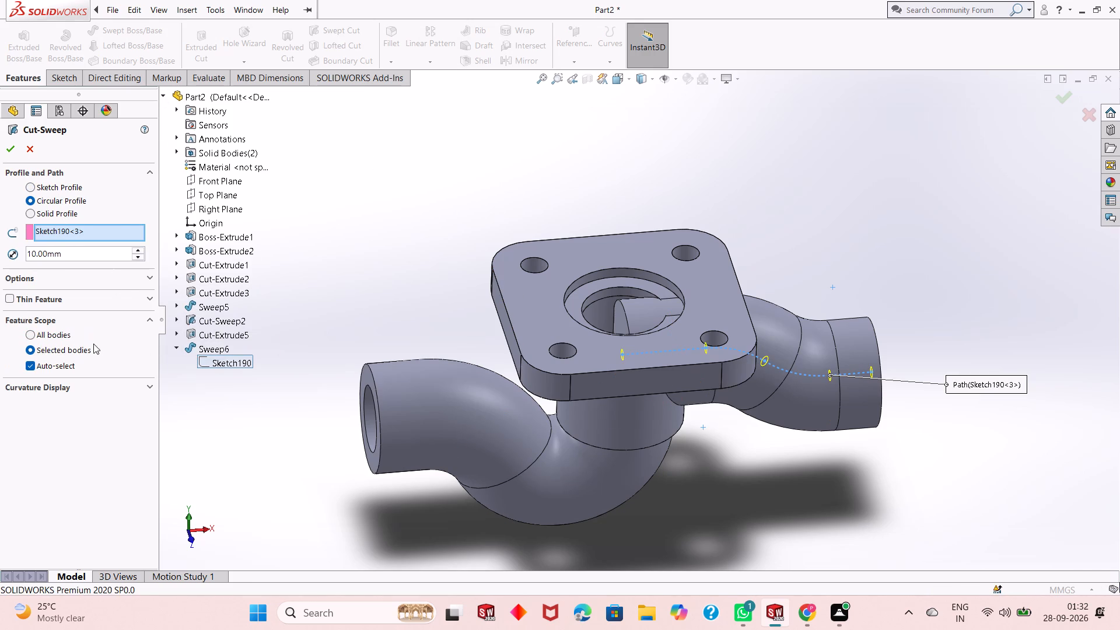
{"action": "double_click", "coordinate": [72, 254]}
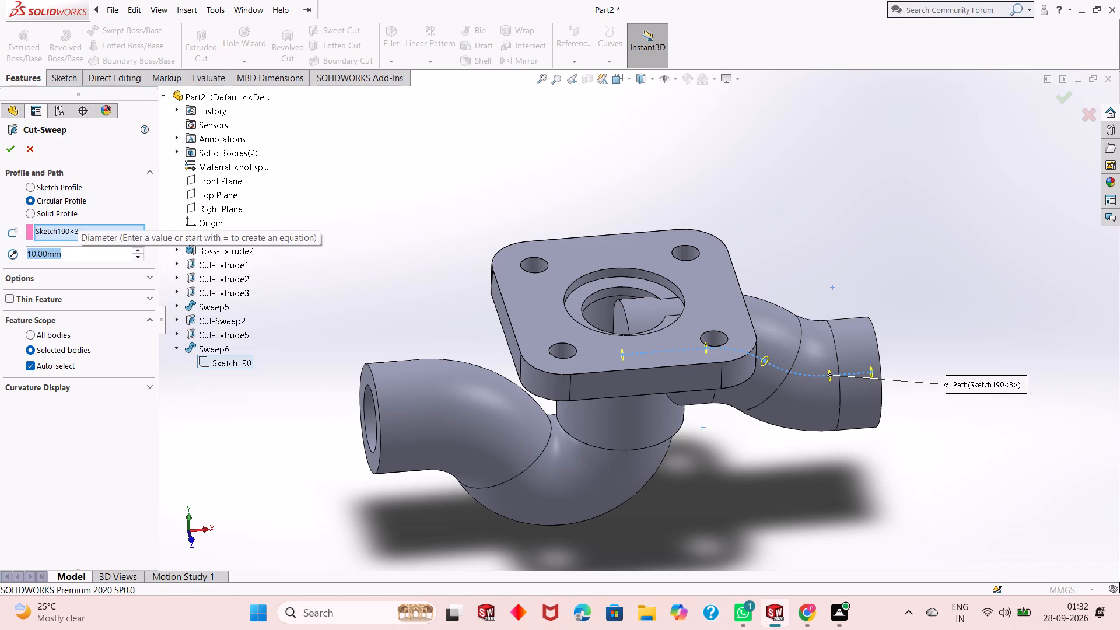
{"action": "type", "text": "64"}
{"action": "key", "text": "Return"}
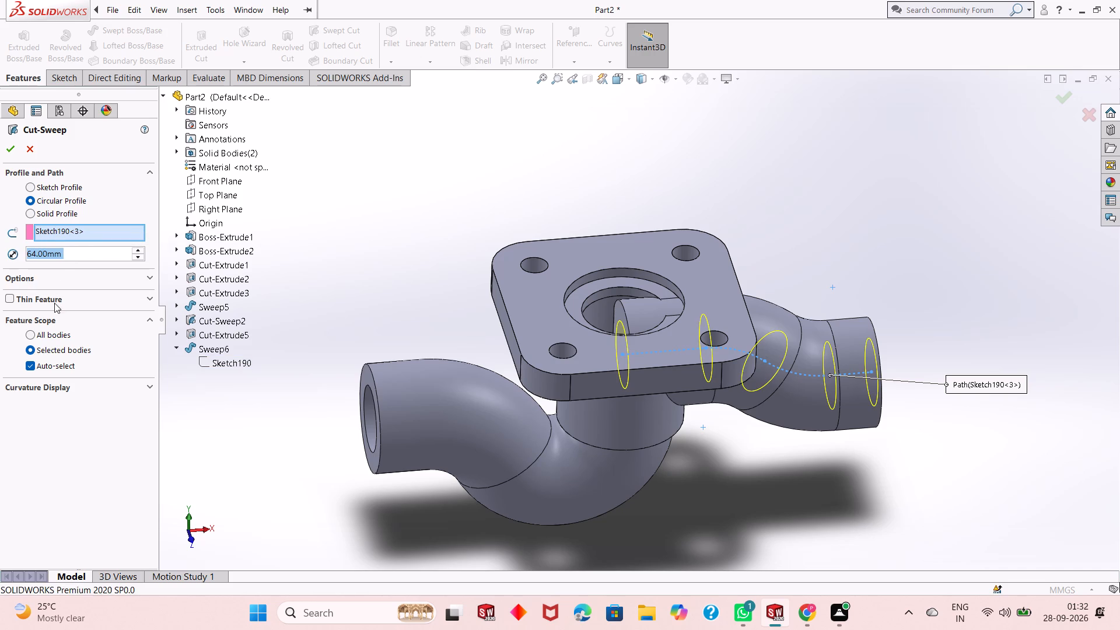
Complete the branch pipe's swept cut with Merge tangent faces and Align with end faces switched off.
{"action": "left_click", "coordinate": [73, 282]}
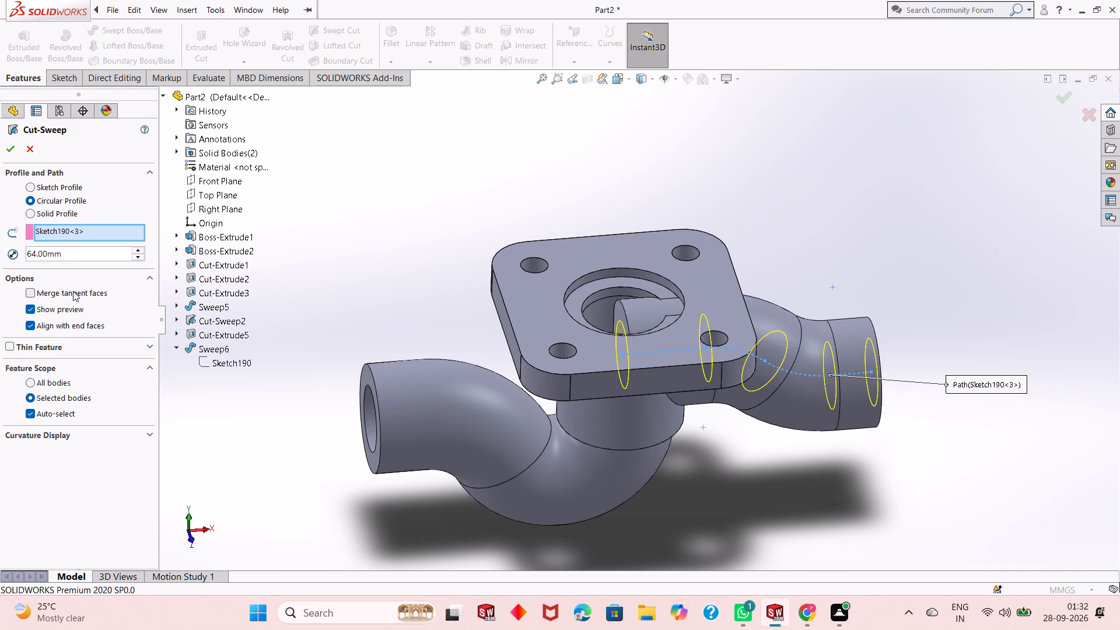
{"action": "left_click", "coordinate": [82, 294]}
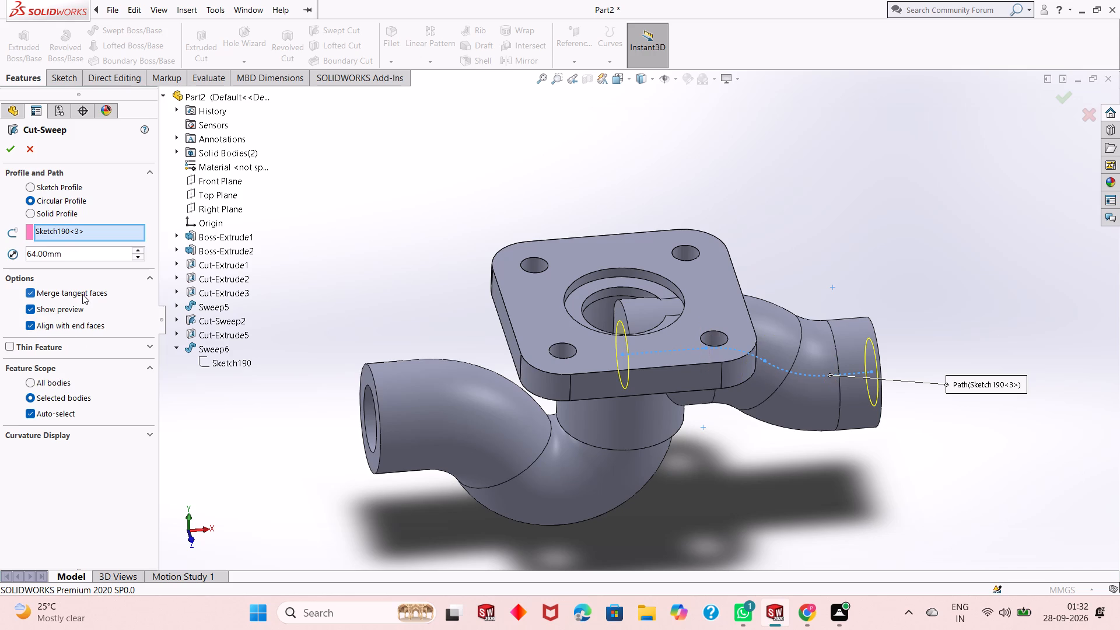
{"action": "left_click", "coordinate": [82, 294]}
{"action": "left_click", "coordinate": [73, 325]}
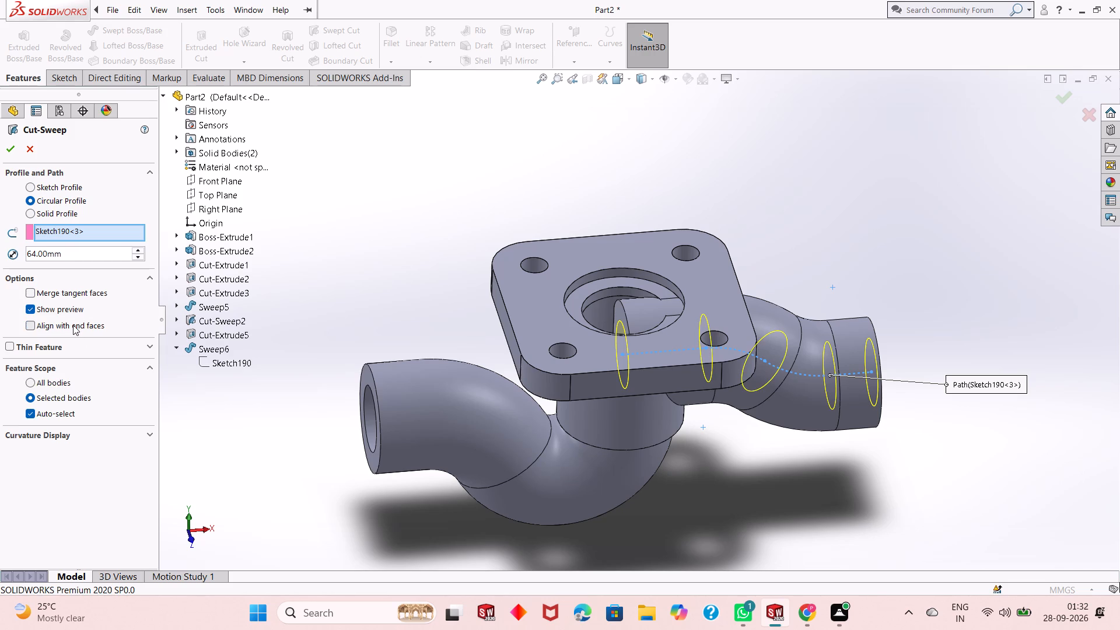
{"action": "left_click", "coordinate": [73, 325]}
{"action": "scroll", "coordinate": [691, 360], "scroll_direction": "down", "scroll_amount": 2}
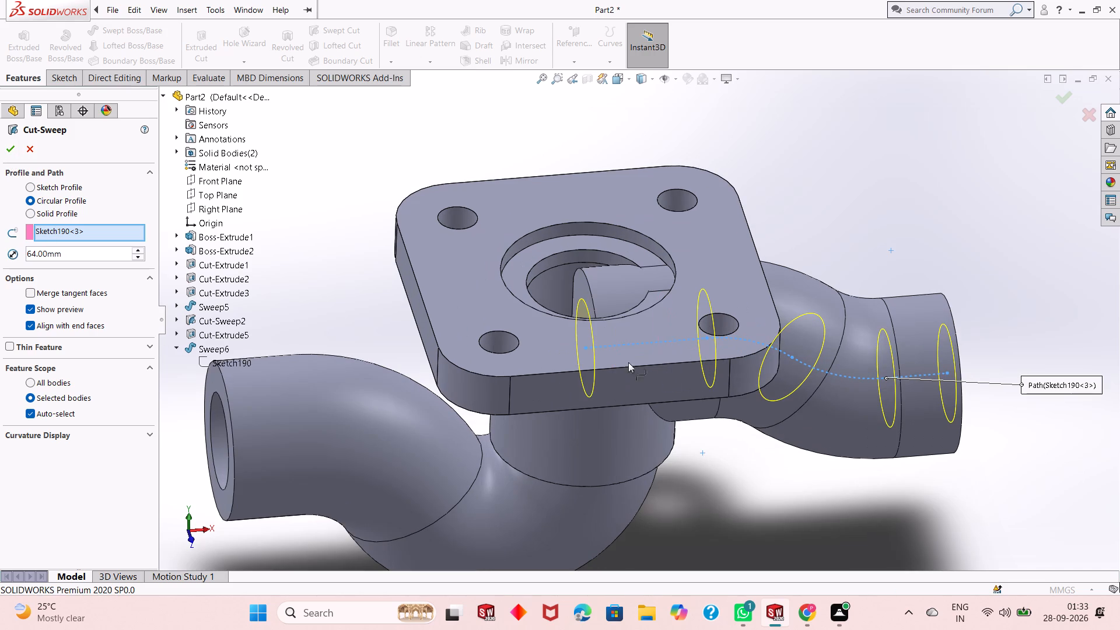
{"action": "left_click", "coordinate": [61, 331]}
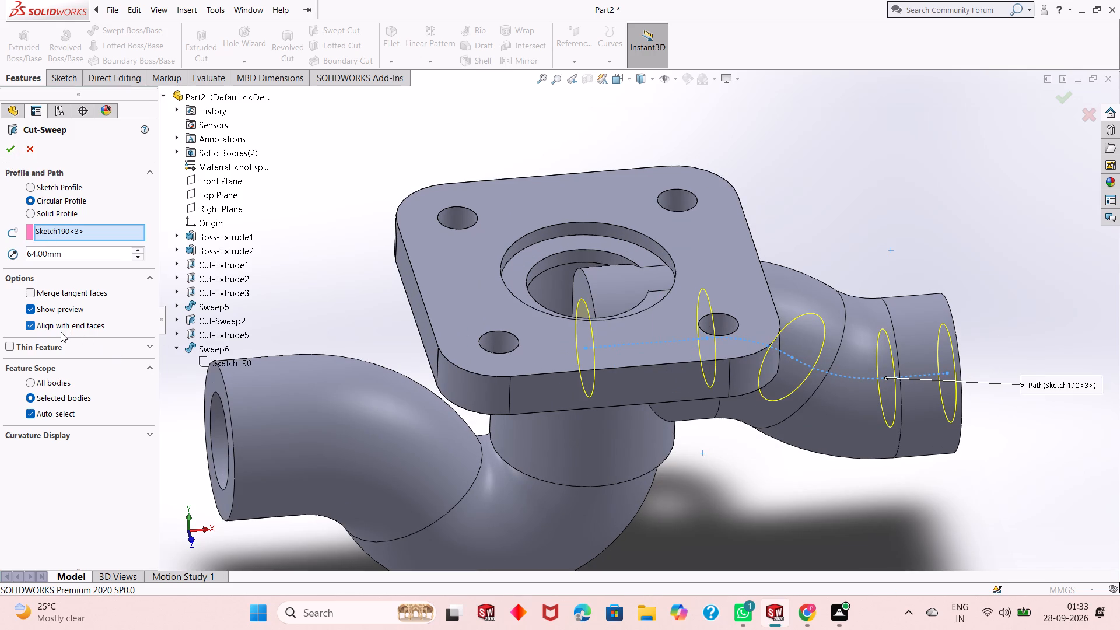
{"action": "left_click", "coordinate": [66, 326]}
{"action": "left_click", "coordinate": [66, 326]}
{"action": "left_click", "coordinate": [9, 148]}
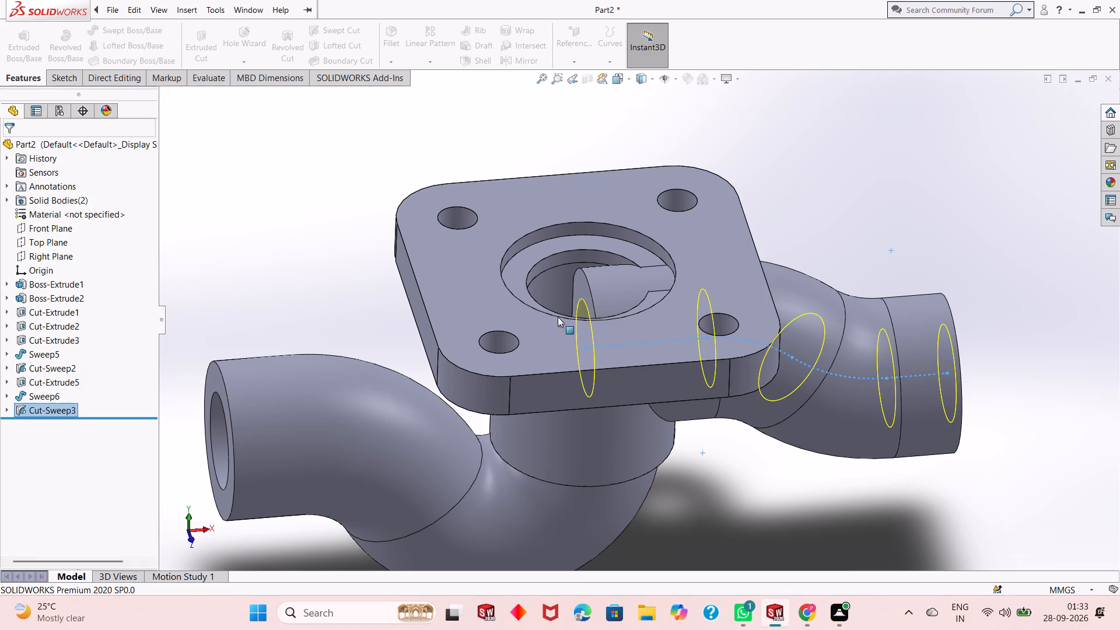
Examine the hollowed branch pipe from several angles, especially the part projecting inside the cylinder's bore.
{"action": "scroll", "coordinate": [816, 455], "scroll_direction": "up", "scroll_amount": 1}
{"action": "middle_click_drag", "start_coordinate": [816, 455], "coordinate": [815, 409]}
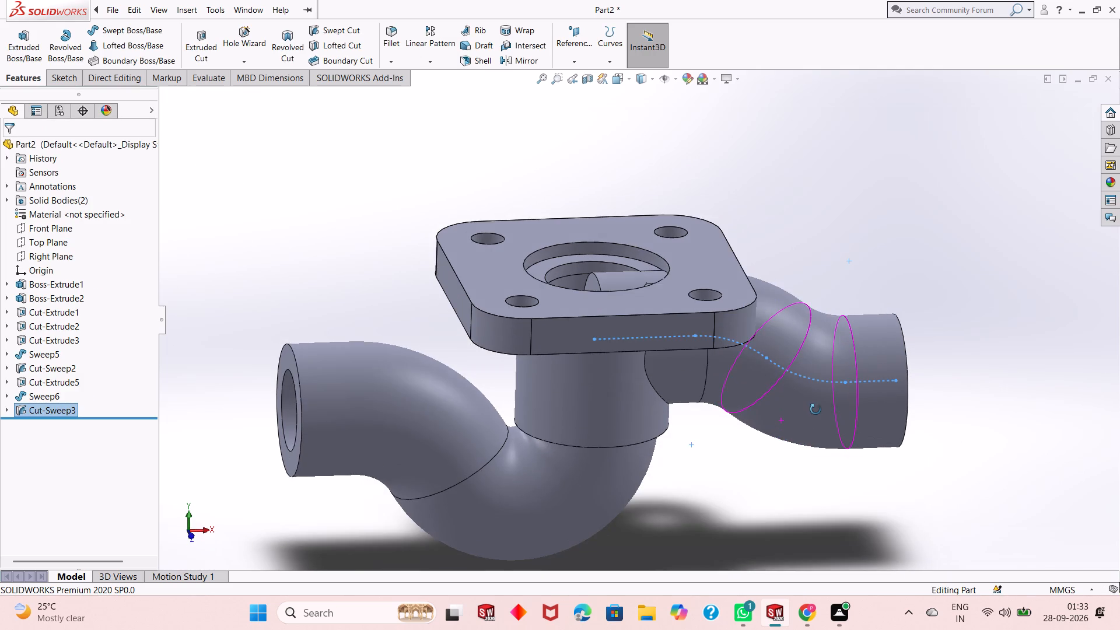
{"action": "middle_click_drag", "start_coordinate": [815, 409], "coordinate": [803, 412]}
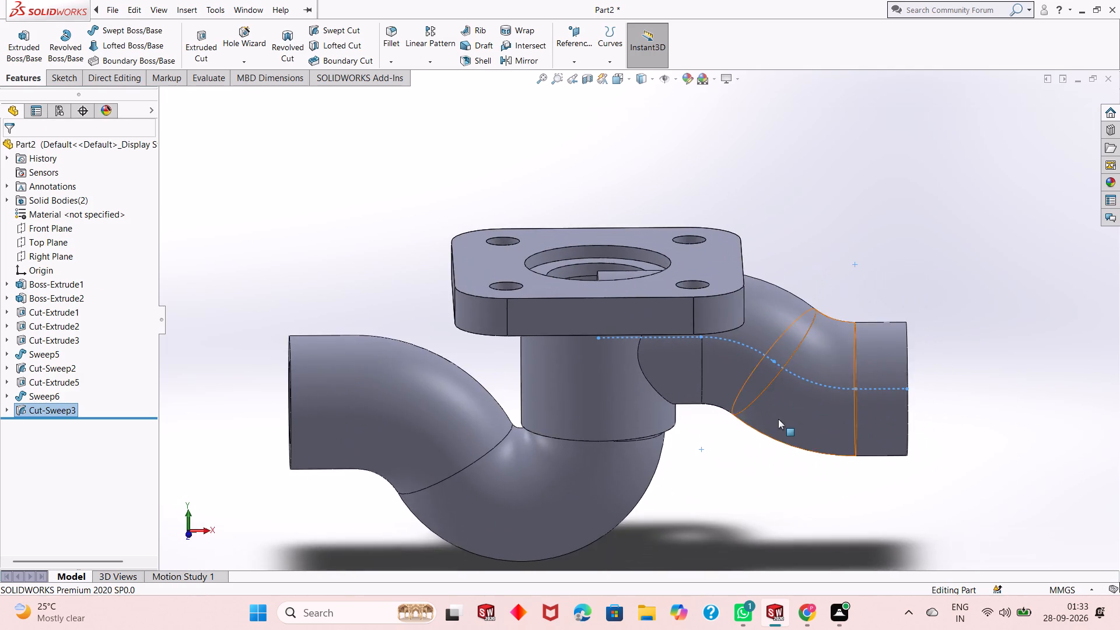
{"action": "scroll", "coordinate": [775, 420], "scroll_direction": "up", "scroll_amount": 1}
{"action": "middle_click_drag", "start_coordinate": [639, 302], "coordinate": [687, 442]}
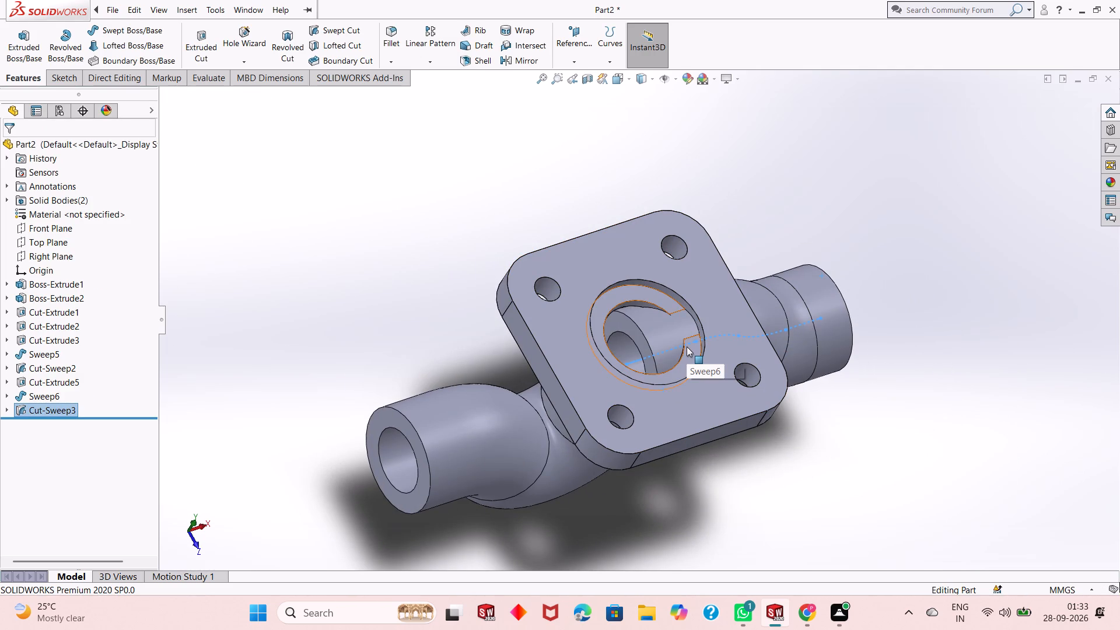
{"action": "scroll", "coordinate": [687, 346], "scroll_direction": "up", "scroll_amount": 1}
{"action": "scroll", "coordinate": [687, 345], "scroll_direction": "down", "scroll_amount": 1}
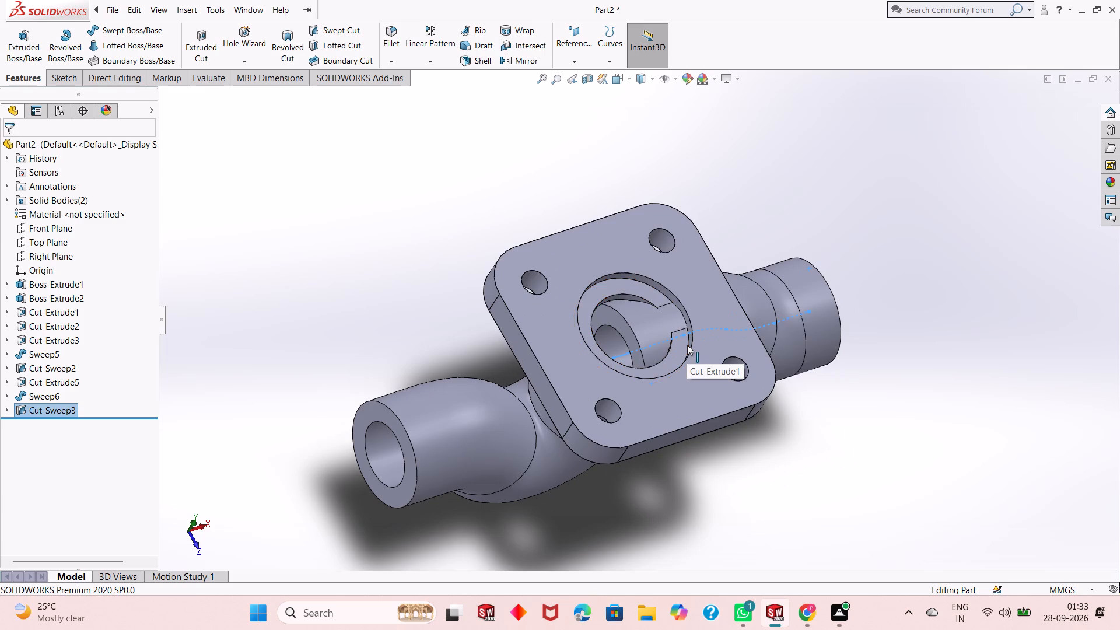
{"action": "scroll", "coordinate": [687, 344], "scroll_direction": "down", "scroll_amount": 1}
{"action": "middle_click_drag", "start_coordinate": [646, 391], "coordinate": [620, 346]}
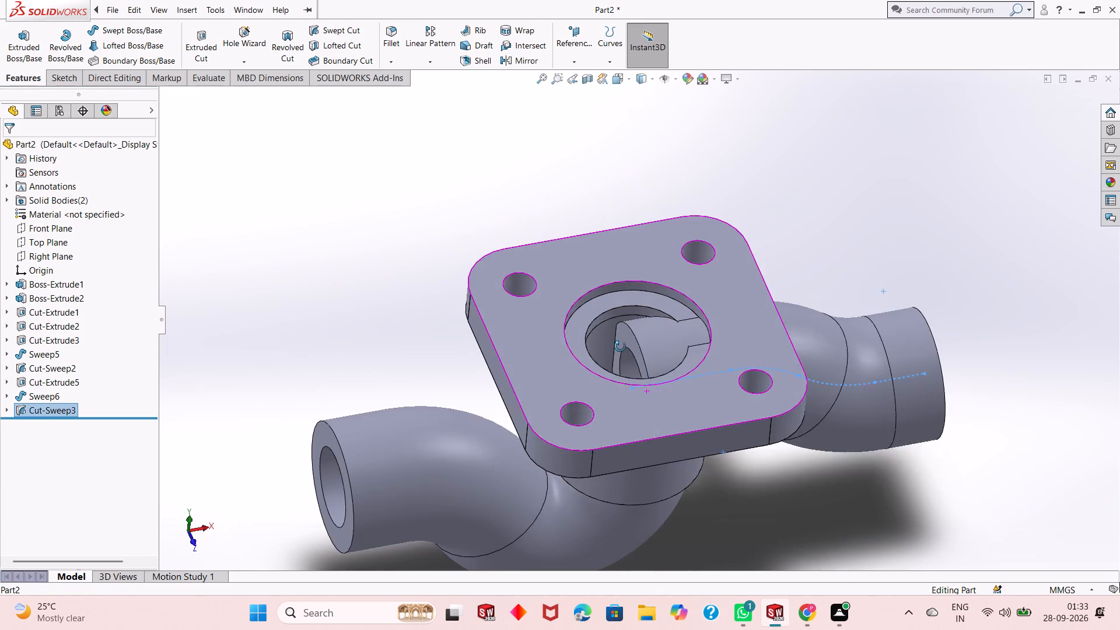
{"action": "middle_click_drag", "start_coordinate": [620, 346], "coordinate": [626, 373]}
{"action": "scroll", "coordinate": [632, 318], "scroll_direction": "down", "scroll_amount": 1}
{"action": "middle_click_drag", "start_coordinate": [629, 349], "coordinate": [637, 378]}
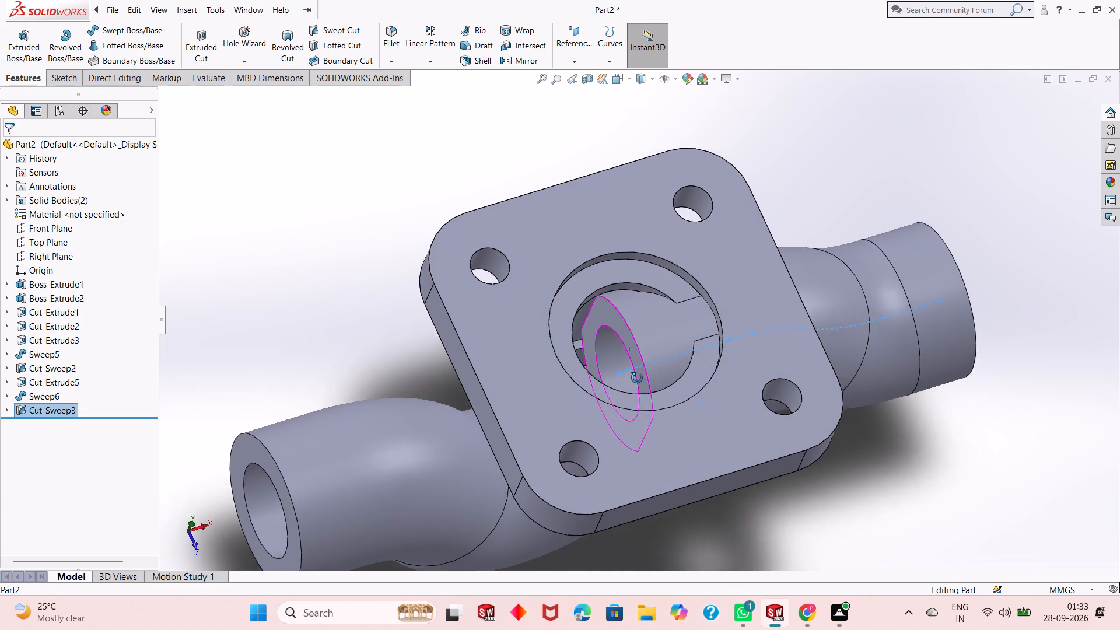
{"action": "middle_click_drag", "start_coordinate": [637, 378], "coordinate": [620, 331]}
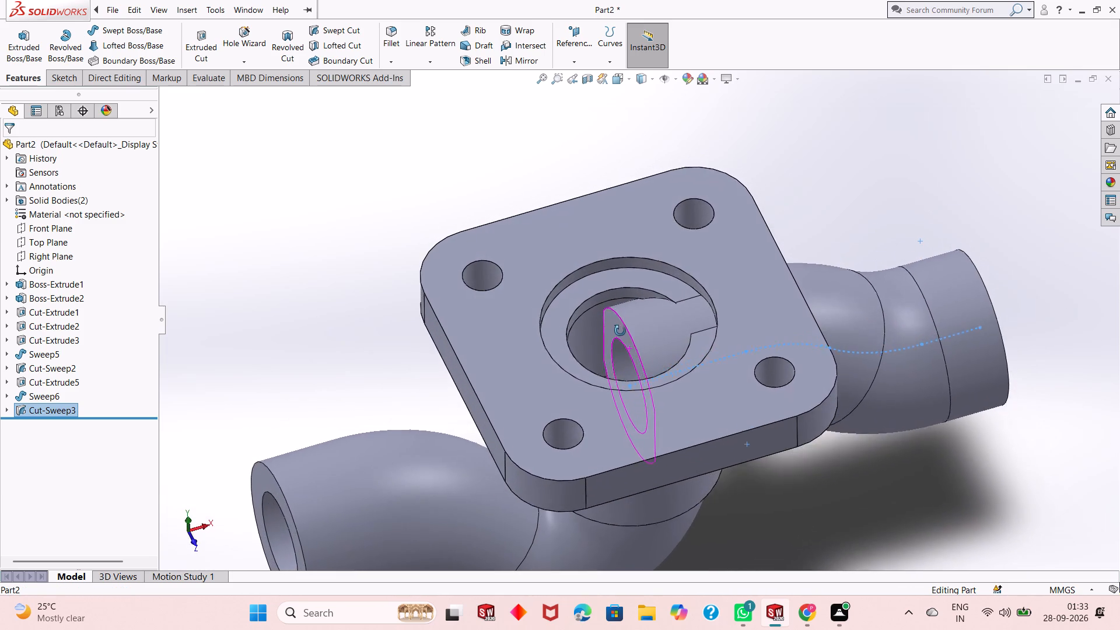
{"action": "middle_click_drag", "start_coordinate": [620, 331], "coordinate": [613, 354]}
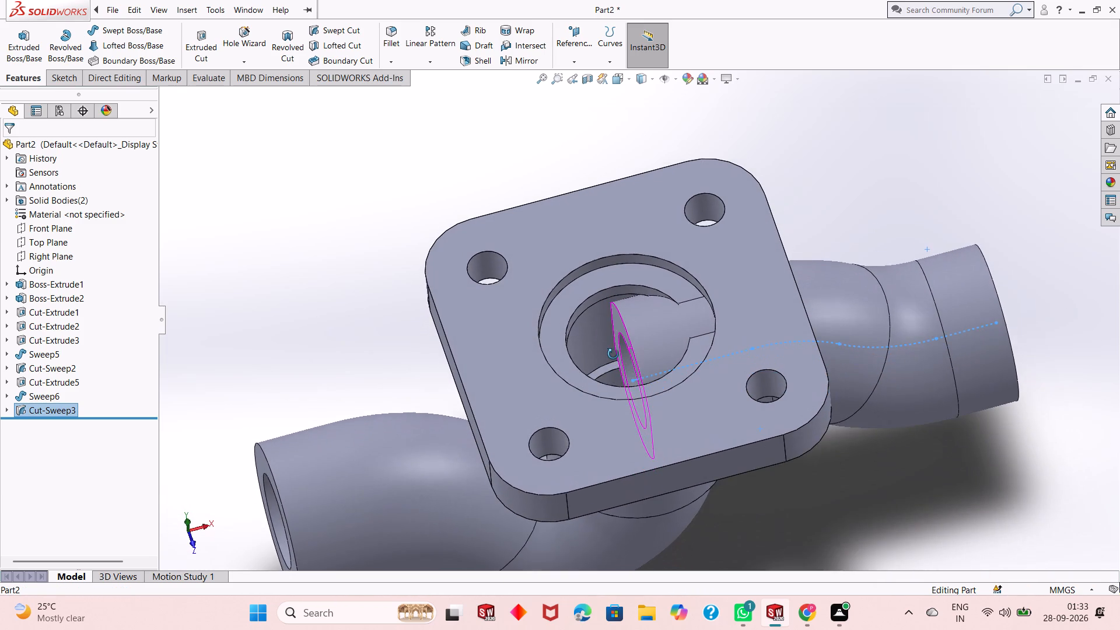
{"action": "middle_click_drag", "start_coordinate": [613, 354], "coordinate": [616, 367]}
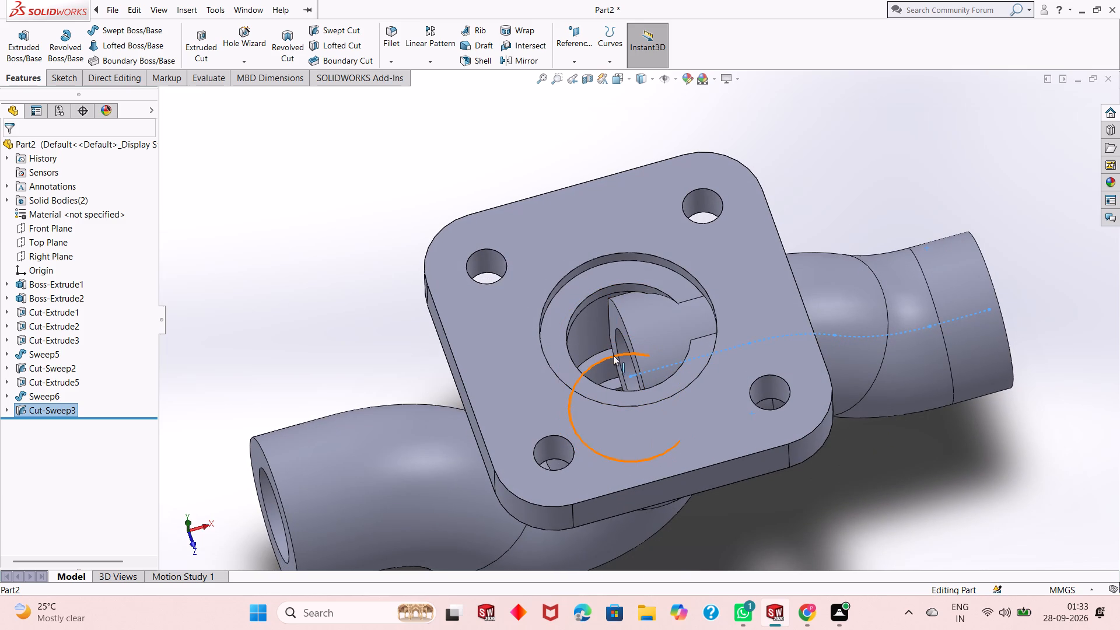
Use Delete Face to remove the outer wall face and end face of the branch pipe projecting into the bore.
{"action": "left_click", "coordinate": [127, 82]}
{"action": "left_click", "coordinate": [255, 38]}
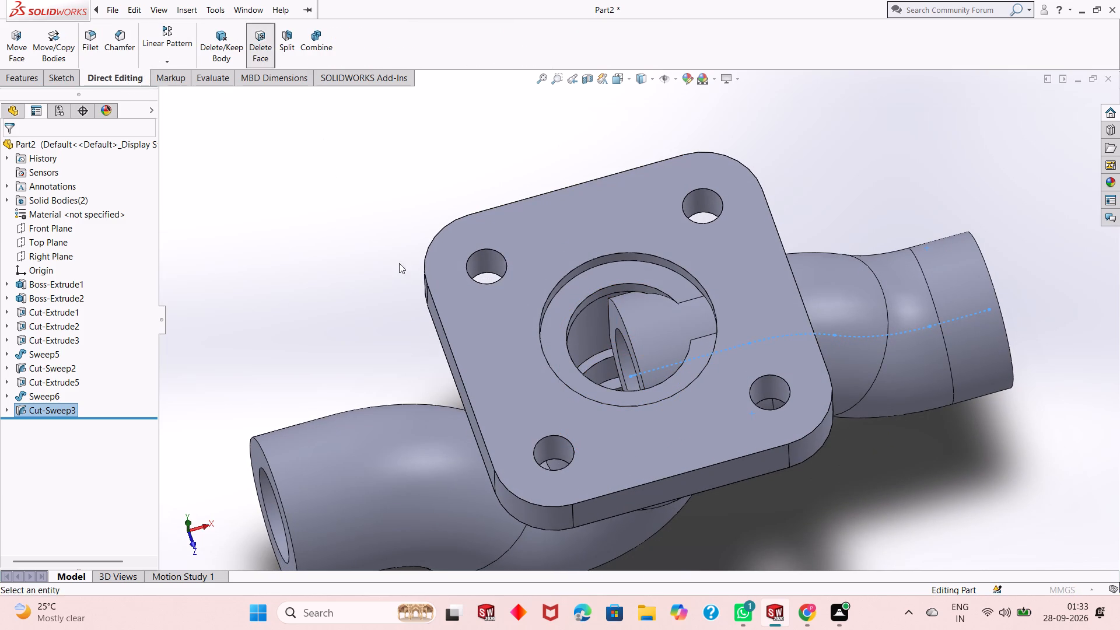
{"action": "left_click", "coordinate": [636, 323]}
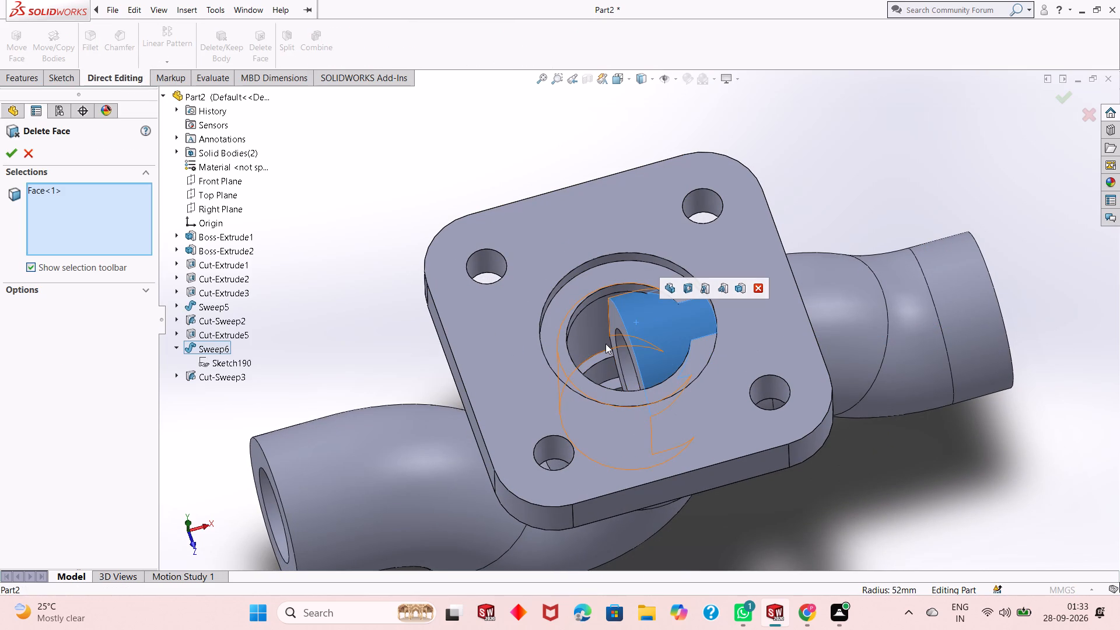
{"action": "left_click", "coordinate": [614, 321]}
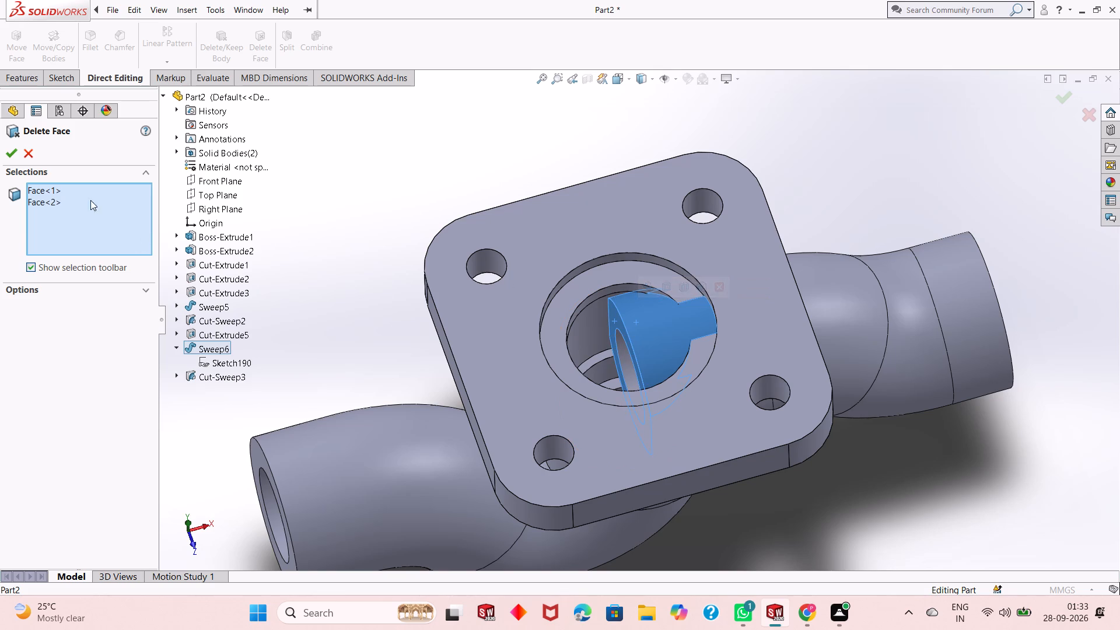
{"action": "left_click", "coordinate": [12, 152]}
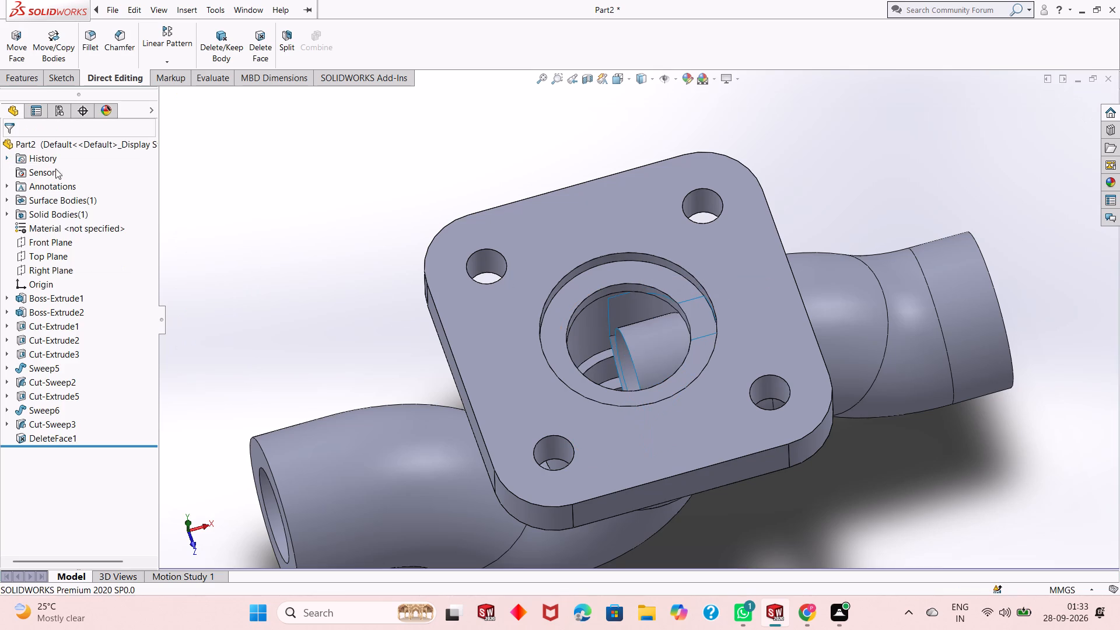
Use Delete Face again to remove the two remaining curved branch pipe faces inside the bore.
{"action": "middle_click_drag", "start_coordinate": [689, 369], "coordinate": [731, 321]}
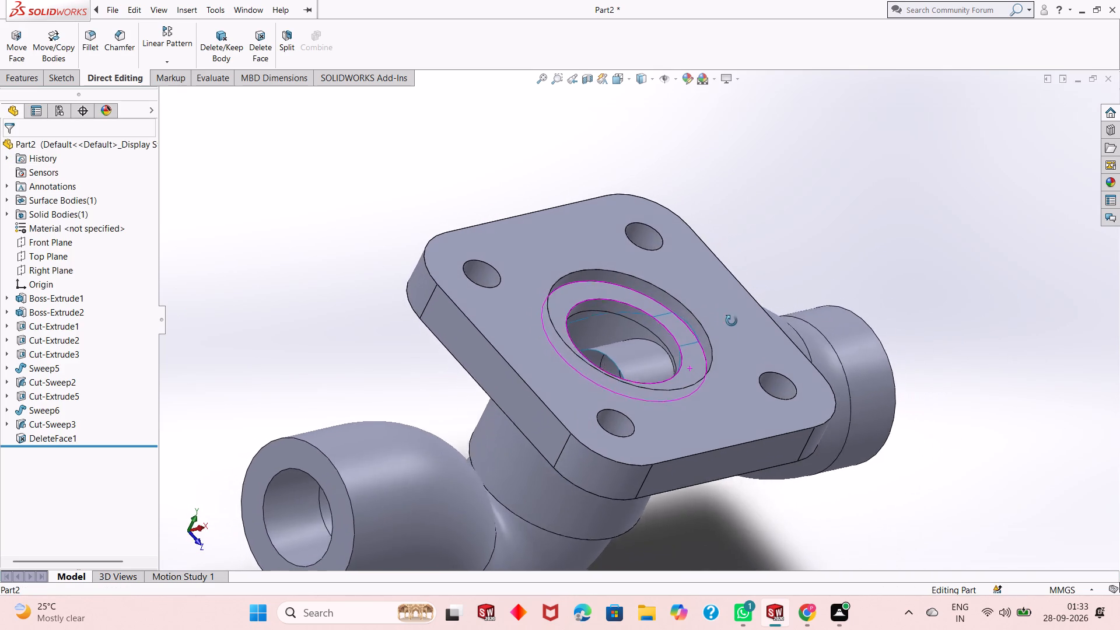
{"action": "middle_click_drag", "start_coordinate": [731, 321], "coordinate": [705, 345]}
{"action": "scroll", "coordinate": [614, 345], "scroll_direction": "down", "scroll_amount": 3}
{"action": "middle_click_drag", "start_coordinate": [654, 377], "coordinate": [654, 412]}
{"action": "scroll", "coordinate": [654, 409], "scroll_direction": "up", "scroll_amount": 1}
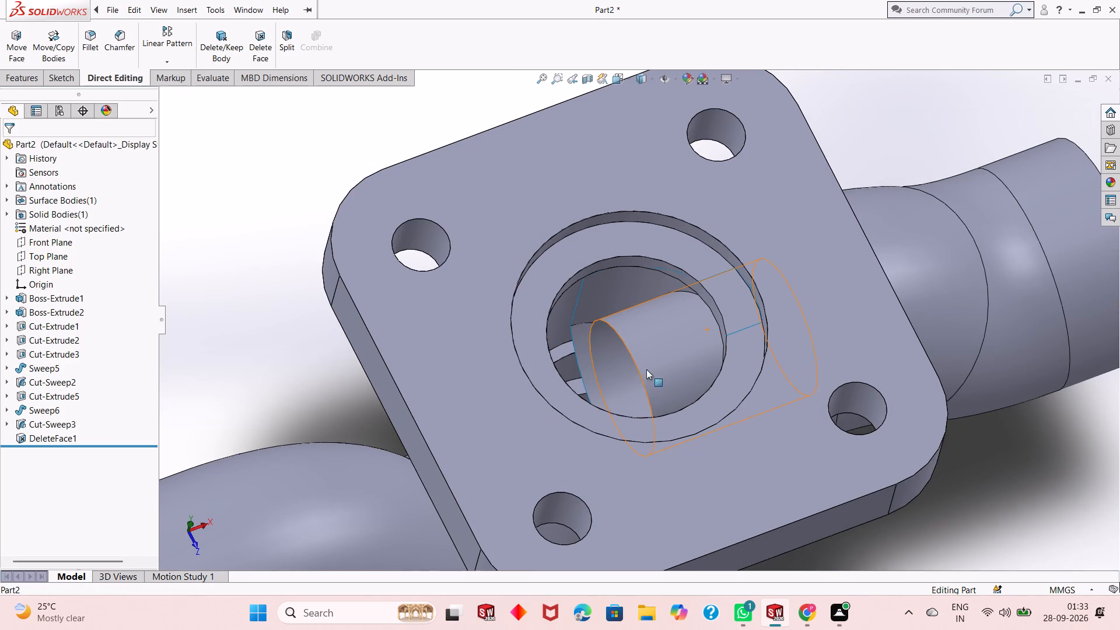
{"action": "left_click", "coordinate": [254, 47]}
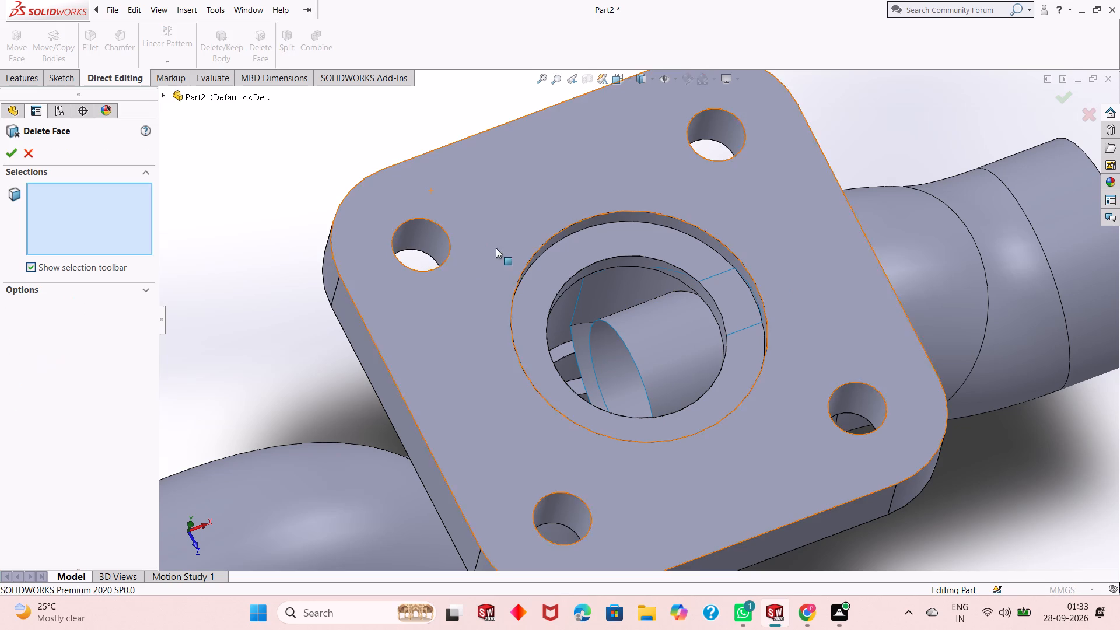
{"action": "left_click", "coordinate": [637, 323]}
{"action": "left_click", "coordinate": [579, 344]}
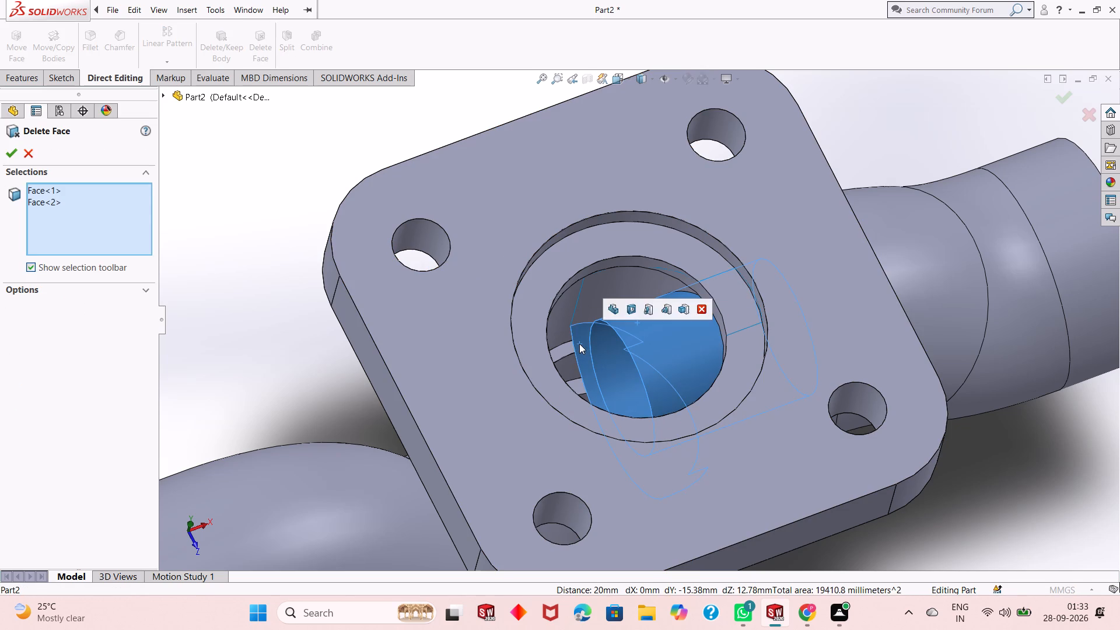
{"action": "left_click", "coordinate": [14, 148]}
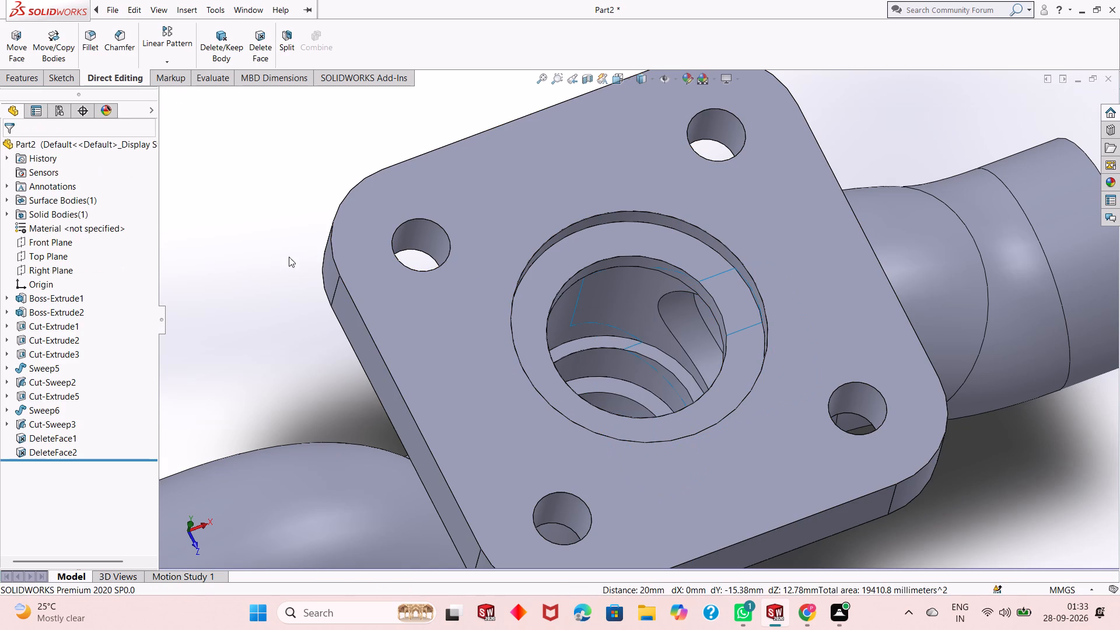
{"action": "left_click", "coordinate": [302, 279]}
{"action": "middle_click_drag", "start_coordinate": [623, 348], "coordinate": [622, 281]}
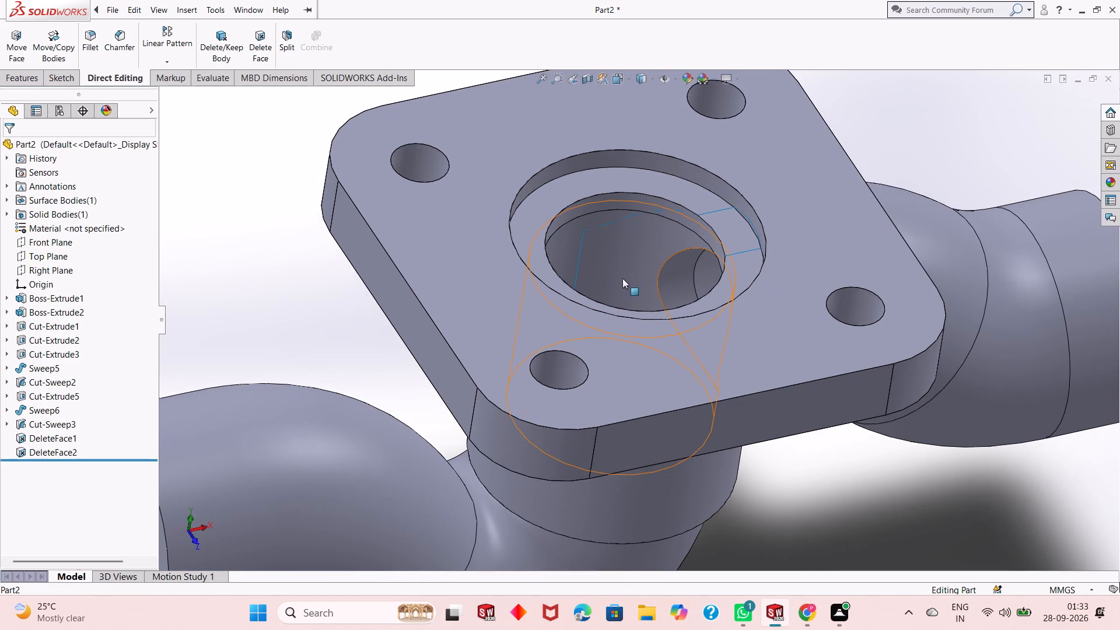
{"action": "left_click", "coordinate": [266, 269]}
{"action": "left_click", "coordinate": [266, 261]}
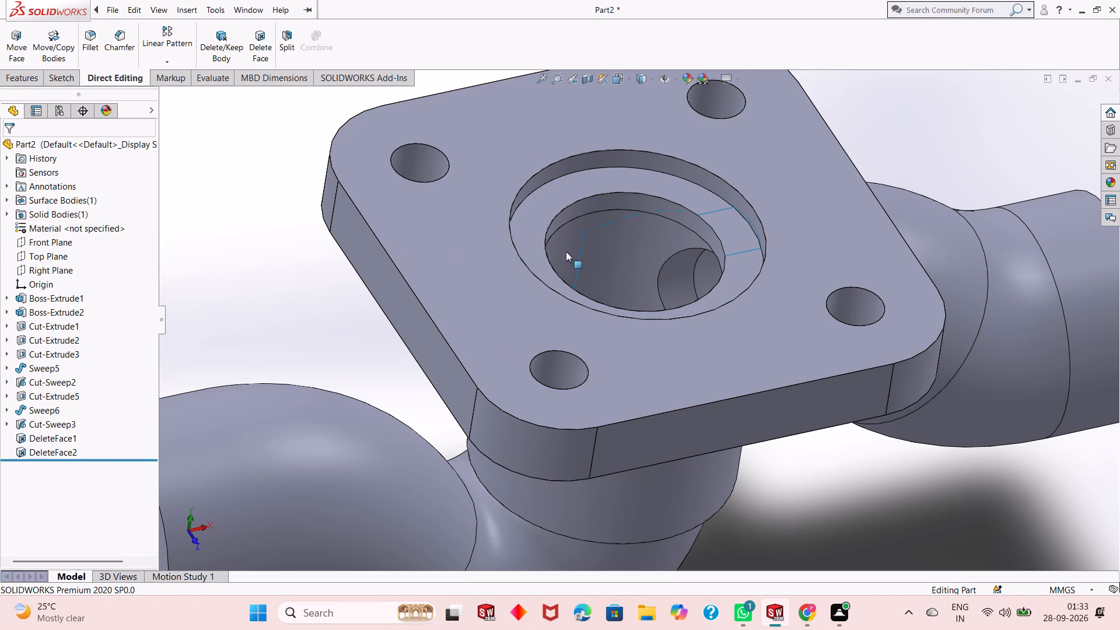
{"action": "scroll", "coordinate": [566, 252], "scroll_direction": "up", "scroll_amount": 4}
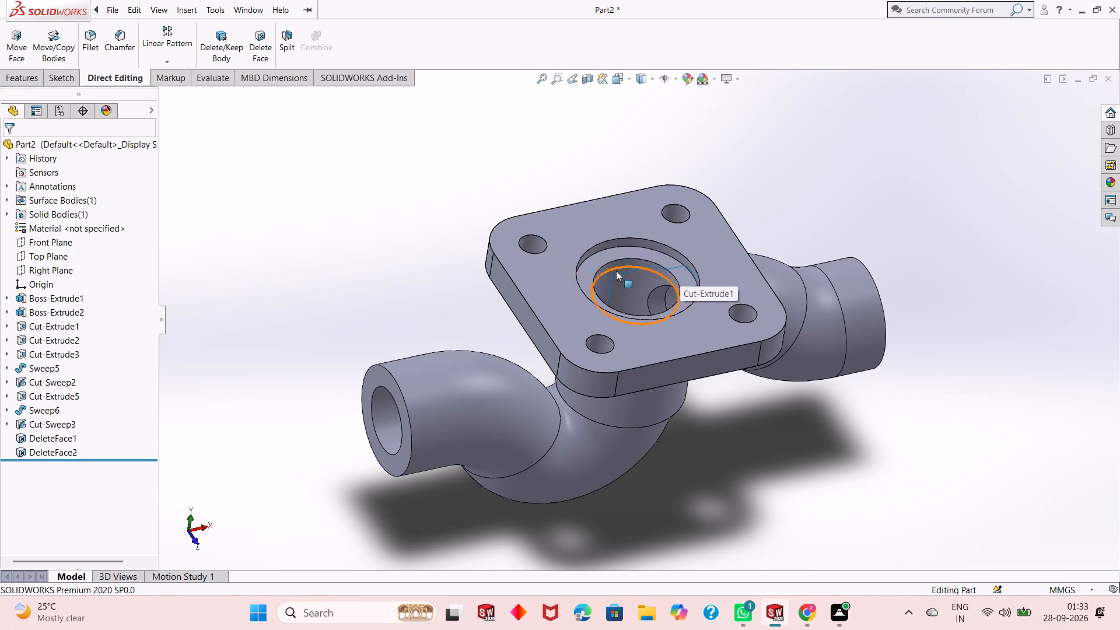
Examine the stepped bore's inner wall and ledges up close, around the branch pipe opening.
{"action": "scroll", "coordinate": [643, 279], "scroll_direction": "down", "scroll_amount": 6}
{"action": "scroll", "coordinate": [586, 288], "scroll_direction": "down", "scroll_amount": 3}
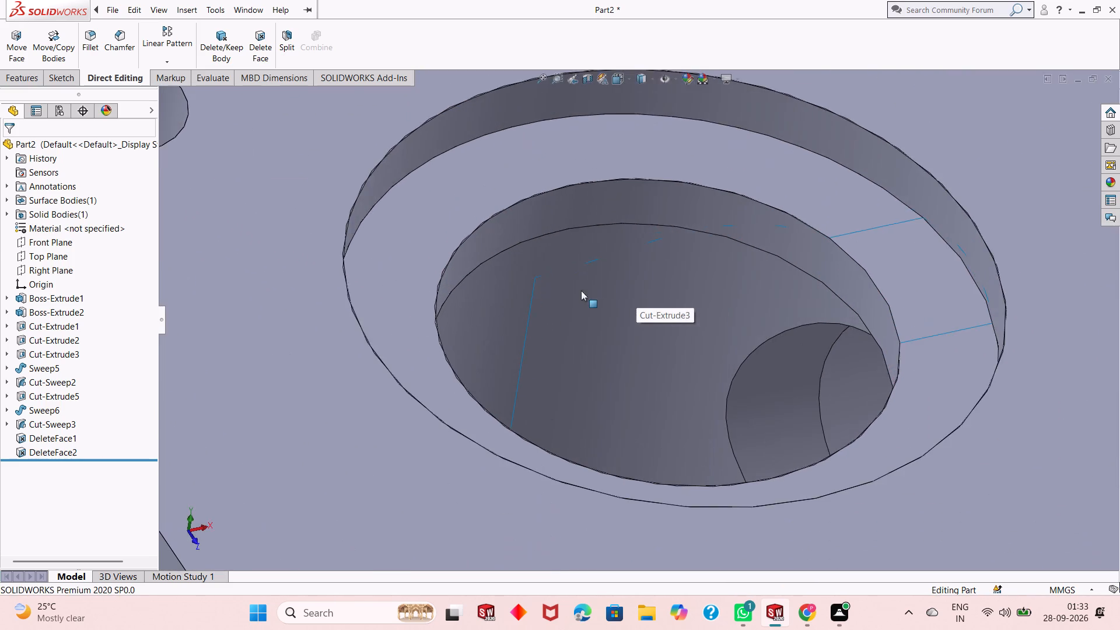
{"action": "scroll", "coordinate": [534, 304], "scroll_direction": "up", "scroll_amount": 2}
{"action": "left_click", "coordinate": [563, 305]}
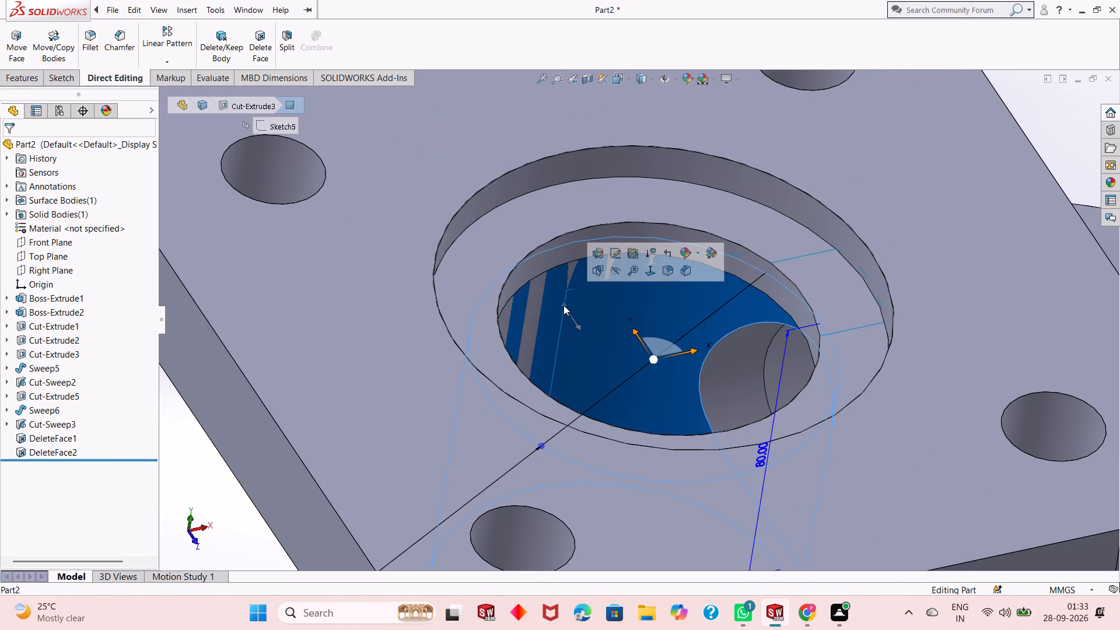
{"action": "middle_click_drag", "start_coordinate": [598, 315], "coordinate": [571, 386]}
{"action": "middle_click", "coordinate": [571, 386]}
{"action": "key", "text": "Escape"}
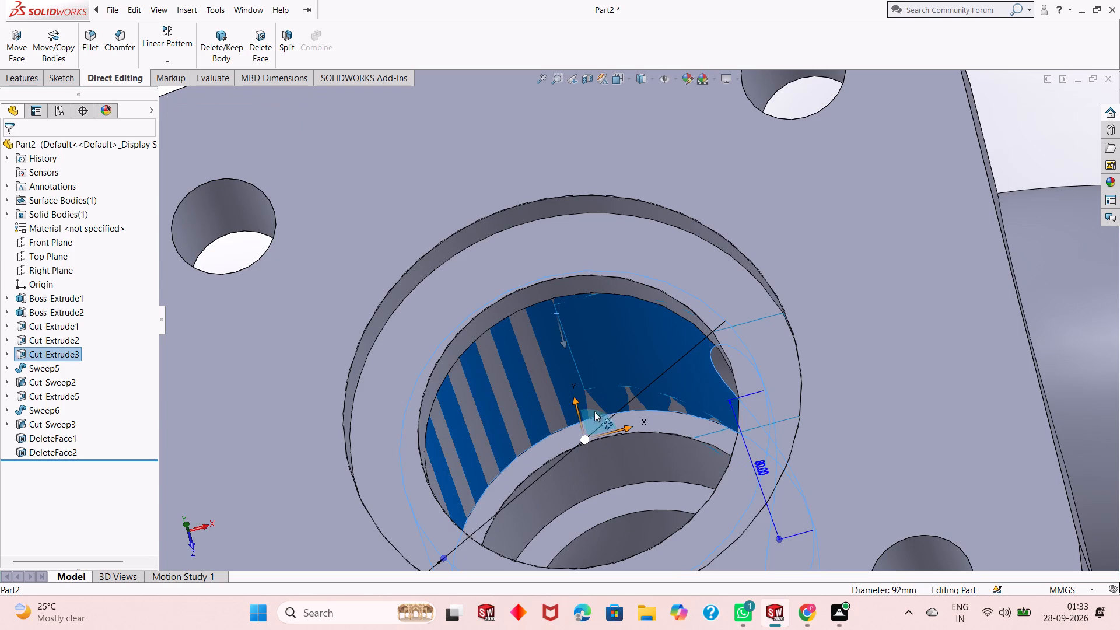
{"action": "key", "text": "Escape"}
{"action": "key", "text": "Escape"}
{"action": "scroll", "coordinate": [632, 449], "scroll_direction": "down", "scroll_amount": 7}
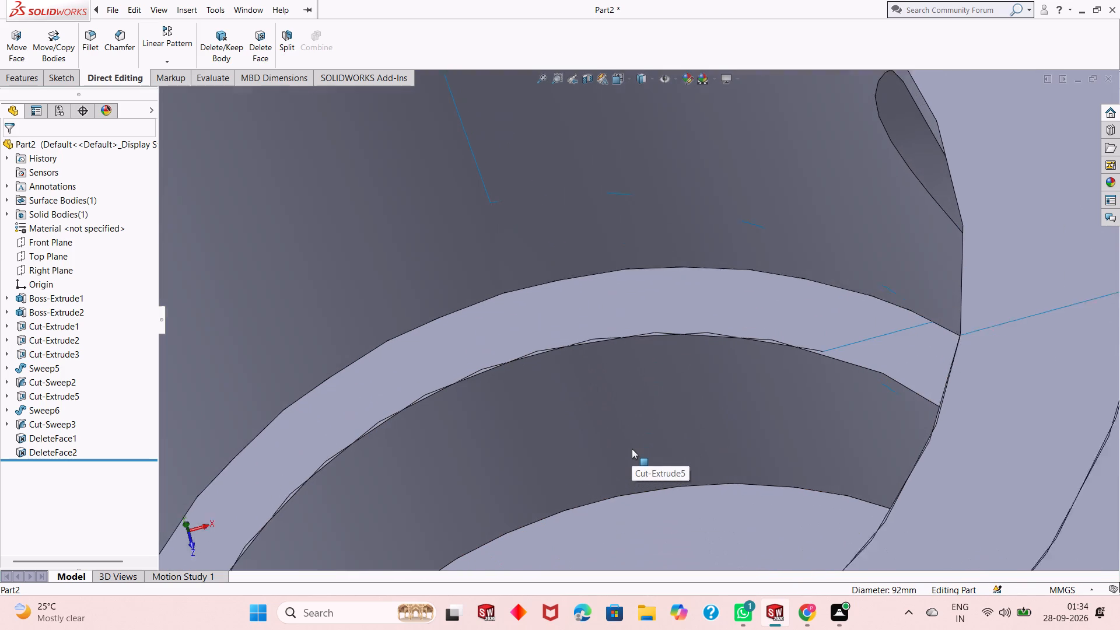
{"action": "scroll", "coordinate": [632, 449], "scroll_direction": "down", "scroll_amount": 1}
{"action": "scroll", "coordinate": [591, 441], "scroll_direction": "up", "scroll_amount": 5}
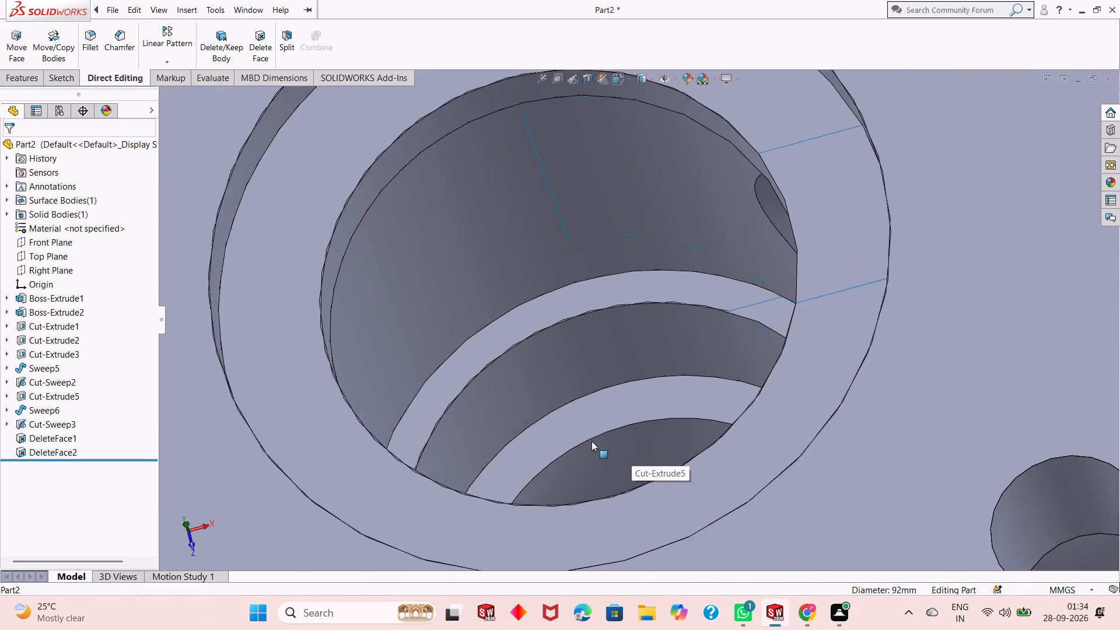
Examine the flange, the bore and both hollow pipes from several angles around the part.
{"action": "scroll", "coordinate": [591, 441], "scroll_direction": "up", "scroll_amount": 3}
{"action": "middle_click_drag", "start_coordinate": [590, 428], "coordinate": [635, 361]}
{"action": "scroll", "coordinate": [634, 360], "scroll_direction": "up", "scroll_amount": 4}
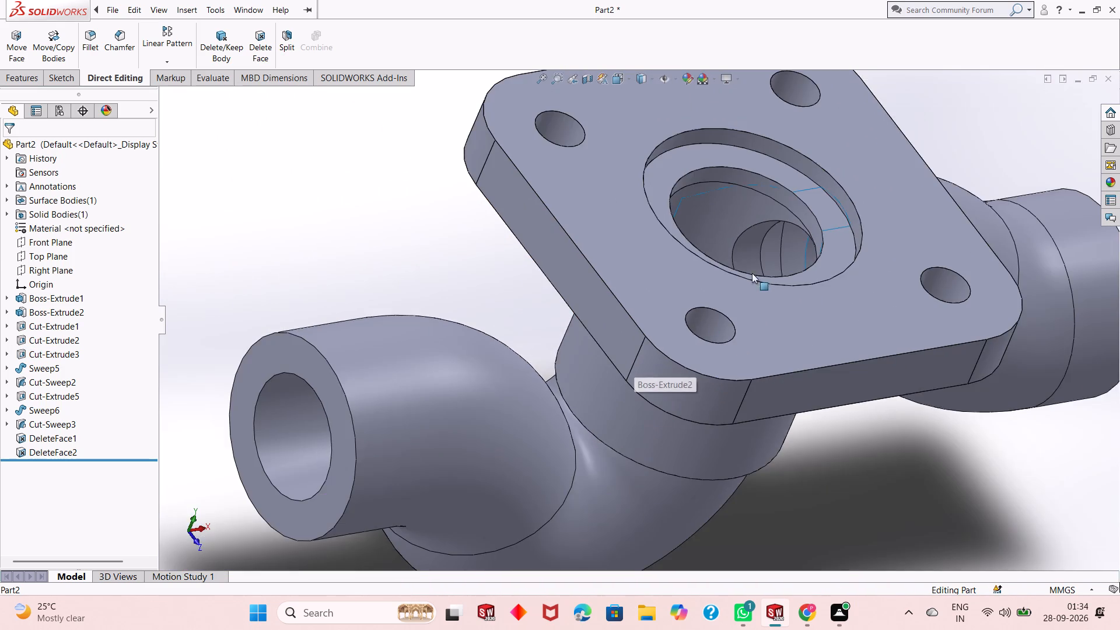
{"action": "middle_click_drag", "start_coordinate": [761, 279], "coordinate": [800, 509]}
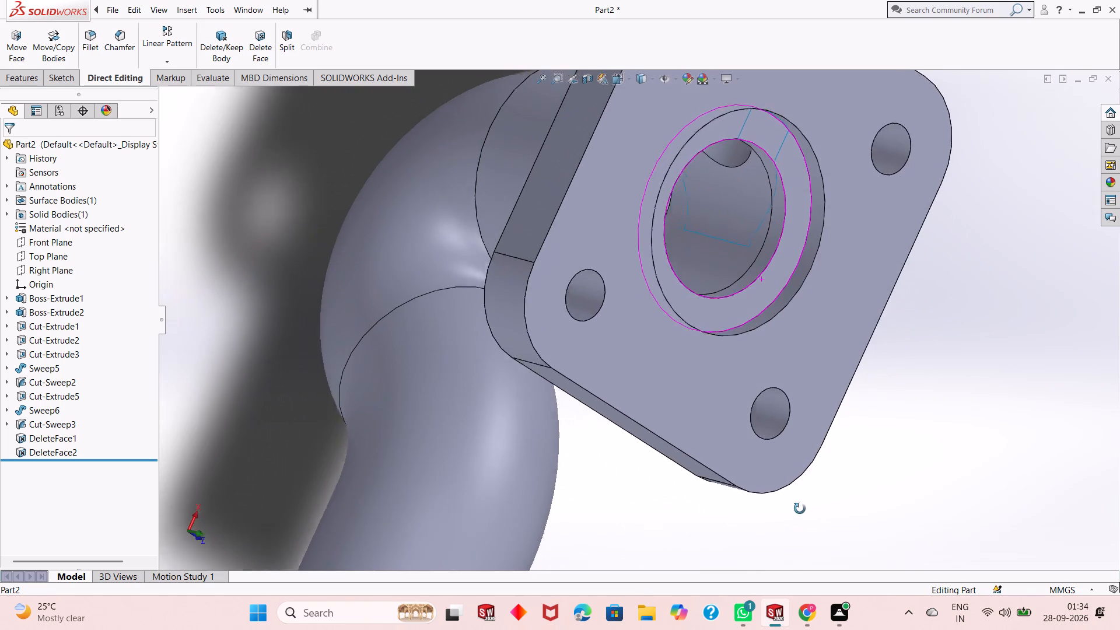
{"action": "middle_click_drag", "start_coordinate": [800, 509], "coordinate": [726, 199]}
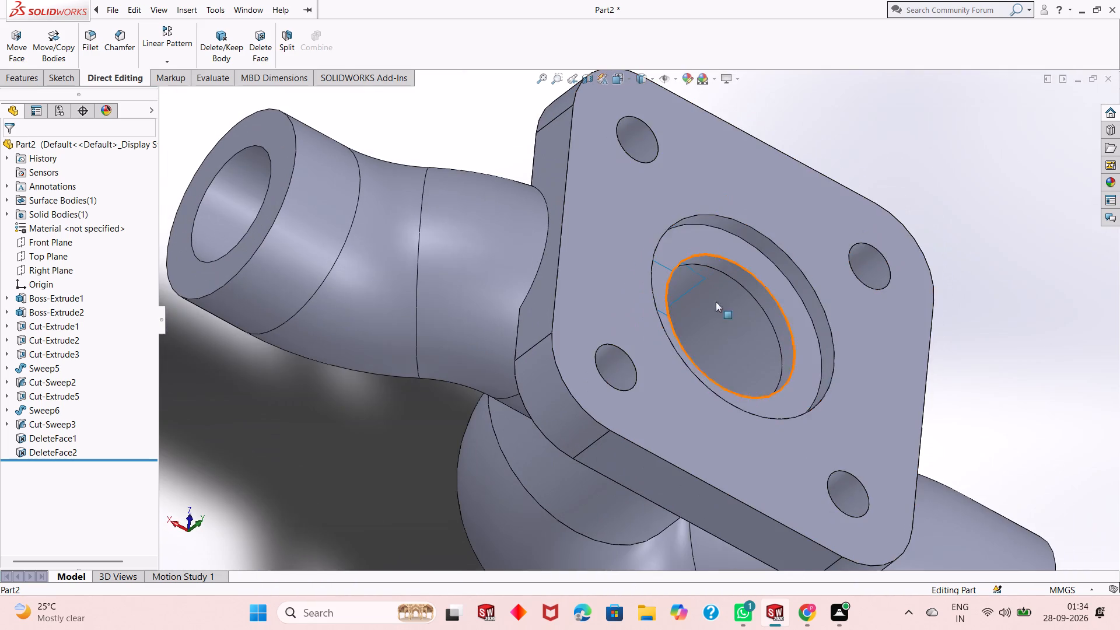
{"action": "middle_click_drag", "start_coordinate": [687, 412], "coordinate": [578, 359]}
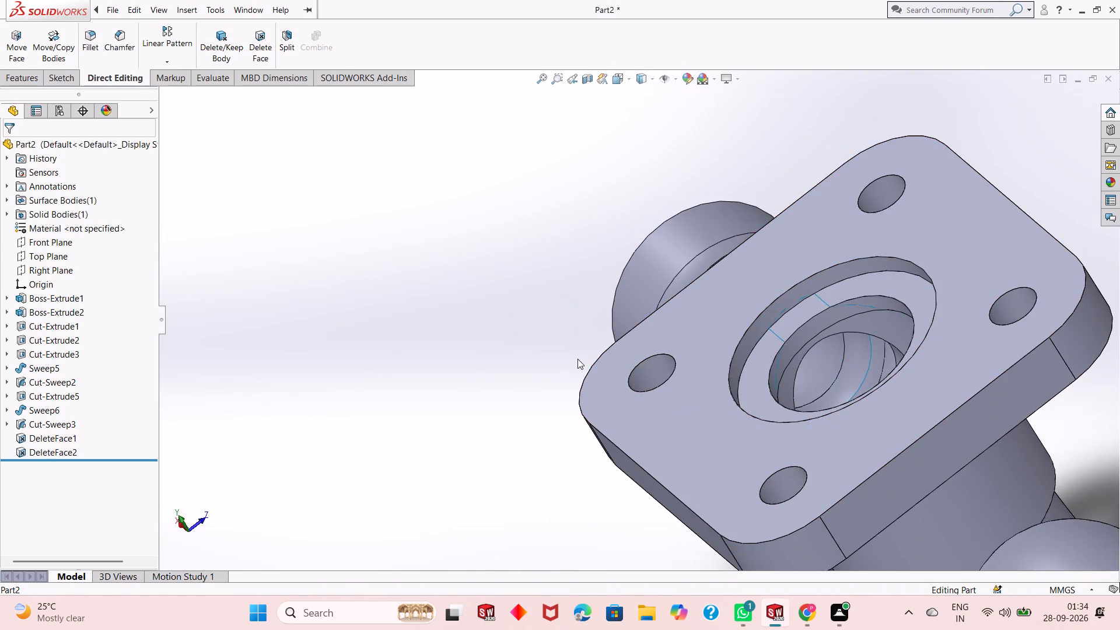
{"action": "scroll", "coordinate": [580, 360], "scroll_direction": "up", "scroll_amount": 3}
{"action": "middle_click_drag", "start_coordinate": [604, 403], "coordinate": [568, 299]}
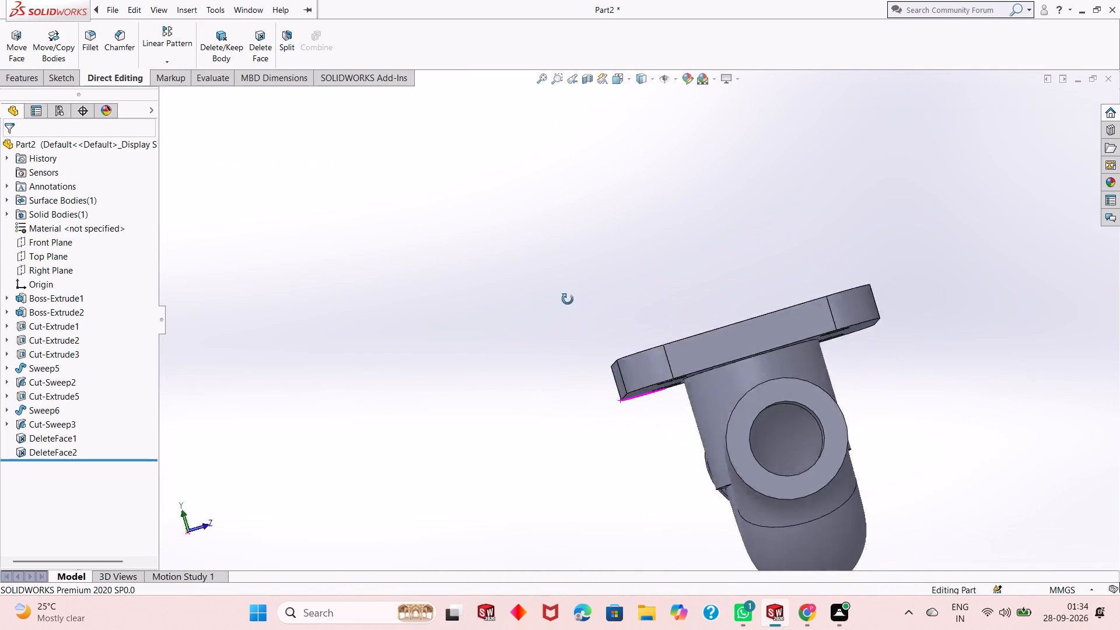
{"action": "middle_click_drag", "start_coordinate": [568, 299], "coordinate": [477, 352]}
{"action": "scroll", "coordinate": [534, 419], "scroll_direction": "up", "scroll_amount": 2}
{"action": "middle_click_drag", "start_coordinate": [579, 393], "coordinate": [632, 540]}
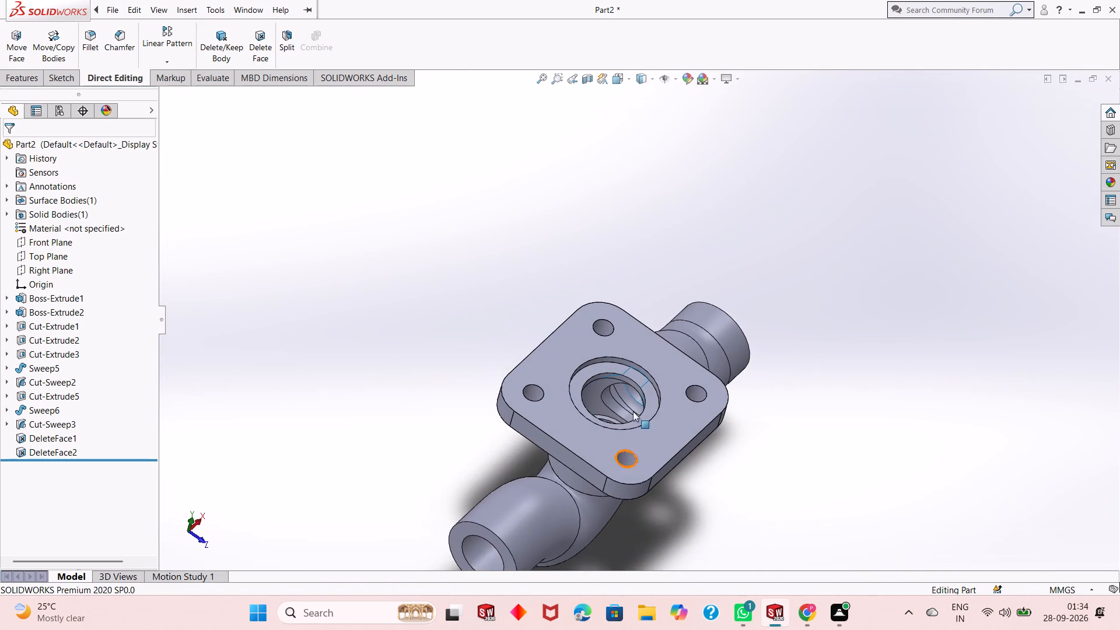
{"action": "scroll", "coordinate": [635, 402], "scroll_direction": "down", "scroll_amount": 3}
{"action": "scroll", "coordinate": [635, 401], "scroll_direction": "up", "scroll_amount": 1}
{"action": "middle_click_drag", "start_coordinate": [635, 401], "coordinate": [597, 272]}
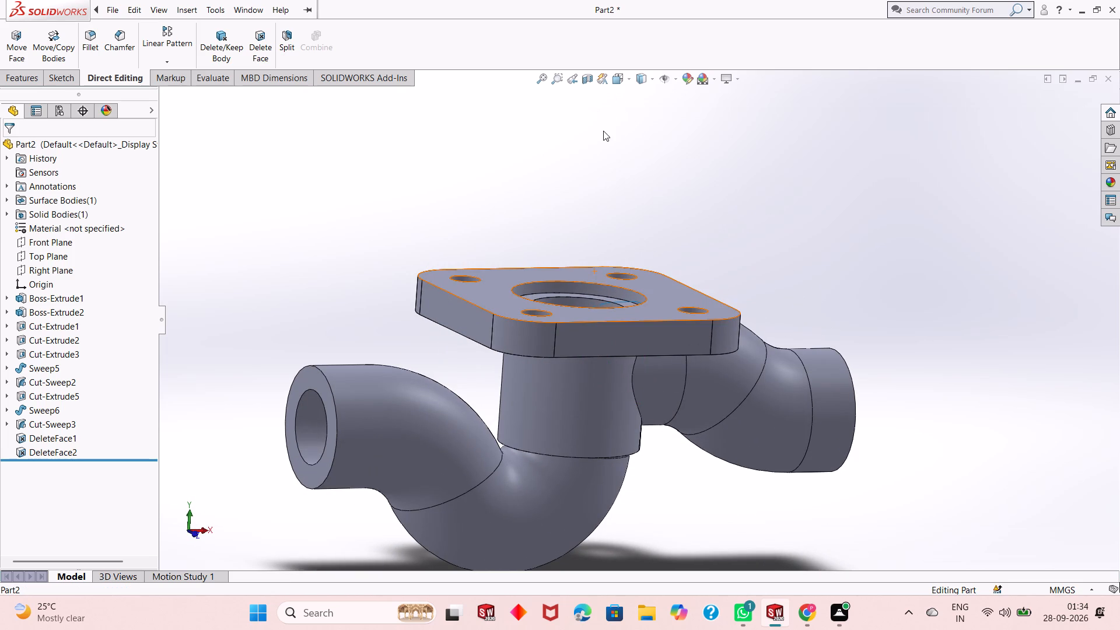
{"action": "left_click", "coordinate": [603, 131]}
Section the part along the Front Plane with a 0 mm offset to expose the bore and both pipes.
{"action": "left_click", "coordinate": [64, 79]}
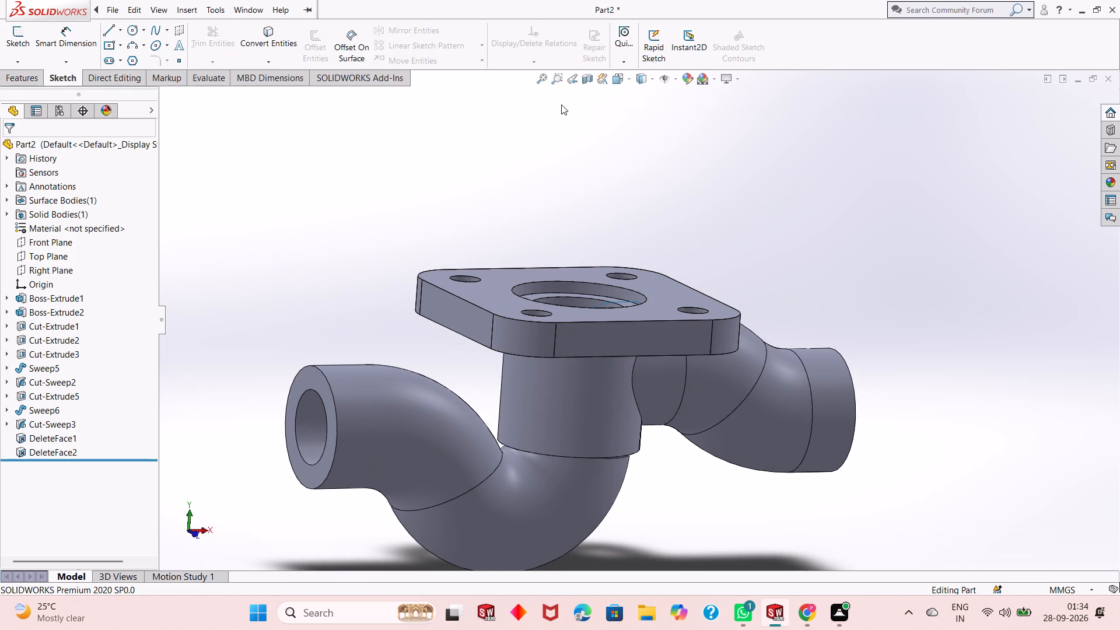
{"action": "left_click", "coordinate": [583, 80]}
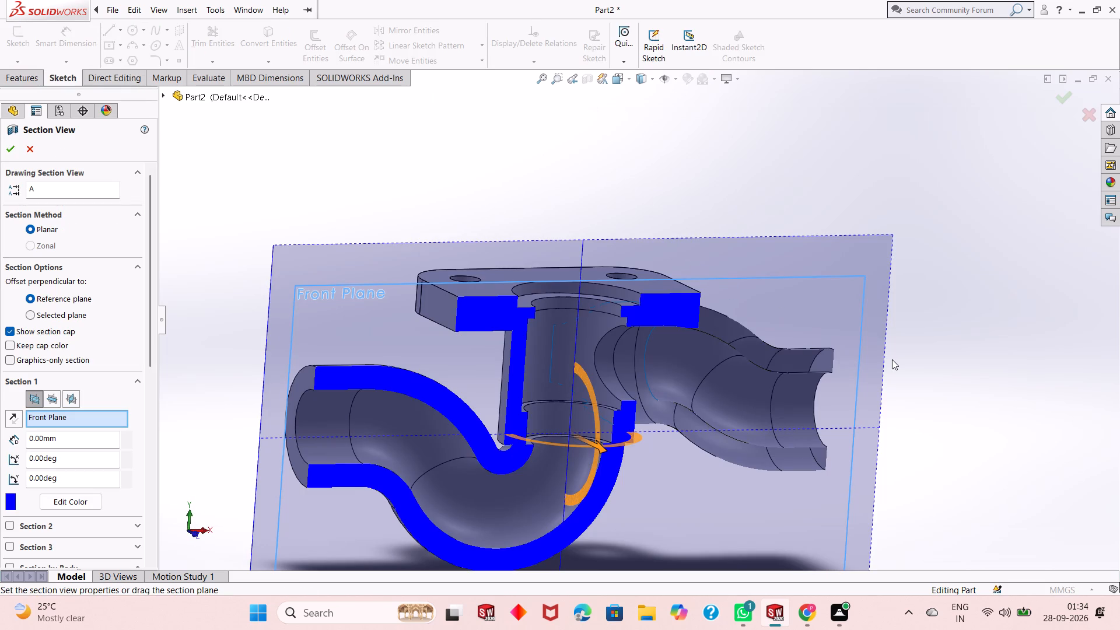
{"action": "middle_click_drag", "start_coordinate": [892, 363], "coordinate": [828, 344]}
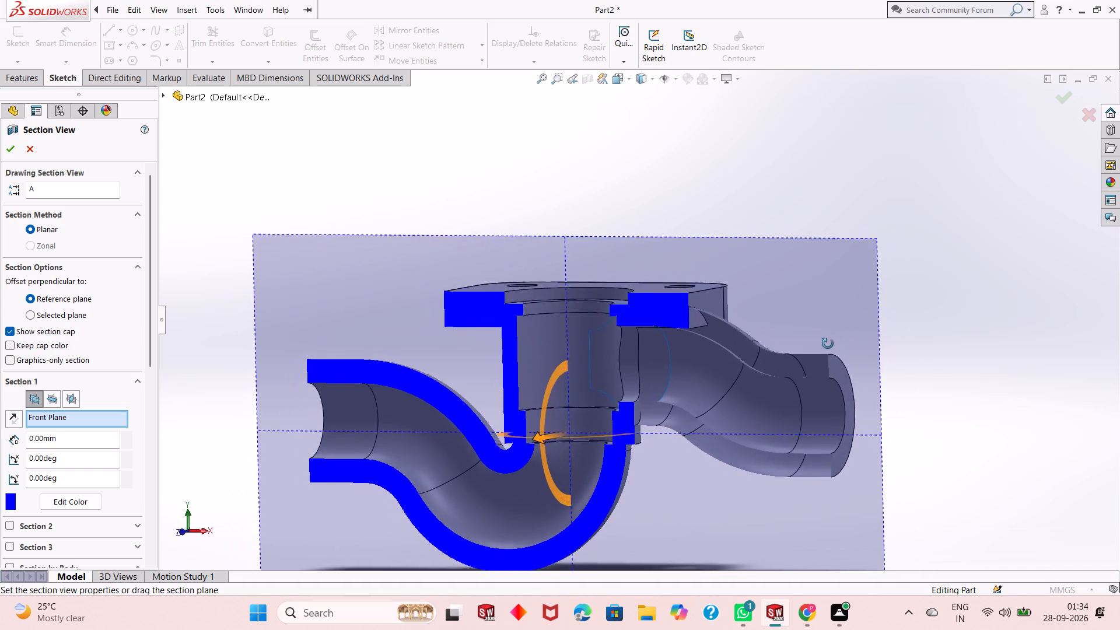
{"action": "middle_click_drag", "start_coordinate": [828, 344], "coordinate": [840, 352]}
{"action": "scroll", "coordinate": [662, 381], "scroll_direction": "down", "scroll_amount": 3}
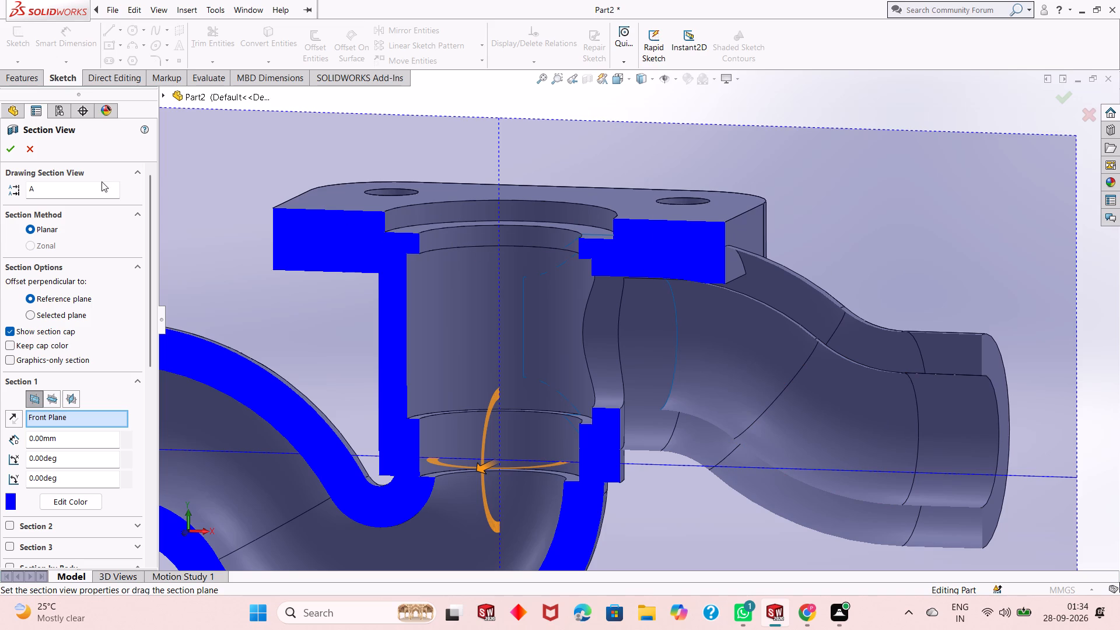
{"action": "left_click", "coordinate": [2, 151]}
Inspect the sectioned branch pipe's inner walls and its junction with the bore, and turn the section view off.
{"action": "scroll", "coordinate": [430, 294], "scroll_direction": "up", "scroll_amount": 1}
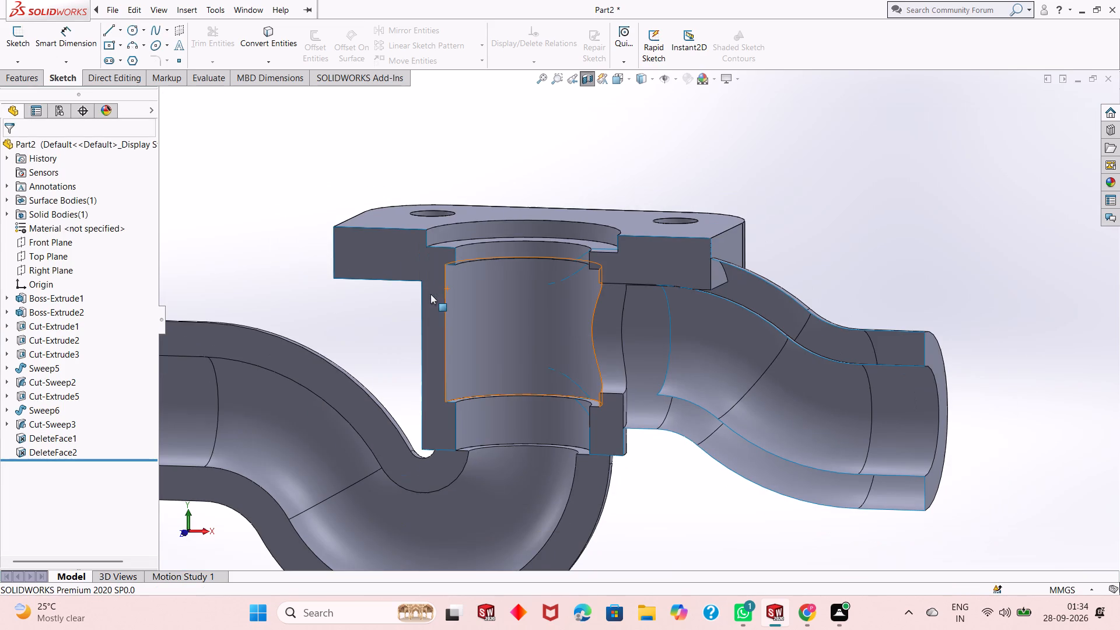
{"action": "left_click", "coordinate": [759, 322]}
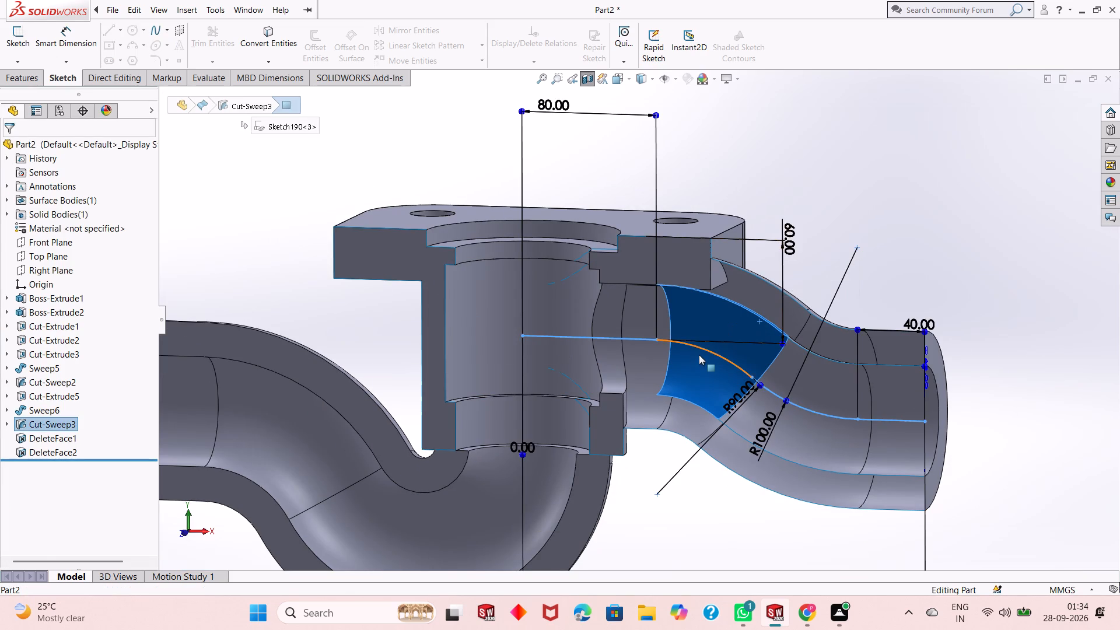
{"action": "key", "text": "Escape"}
{"action": "key", "text": "Escape"}
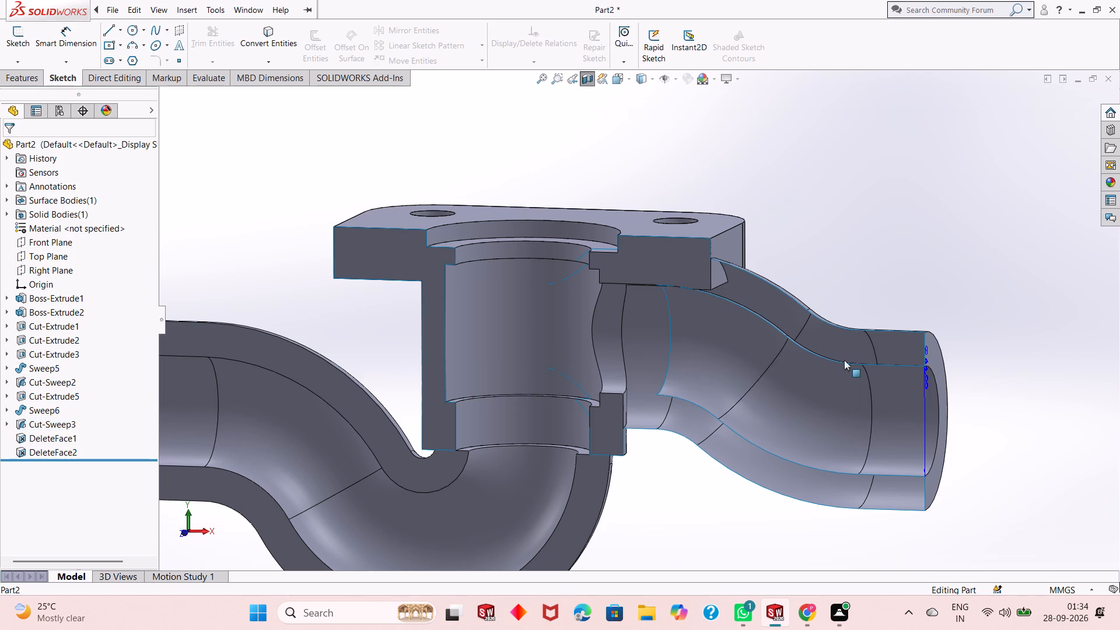
{"action": "left_click", "coordinate": [872, 367]}
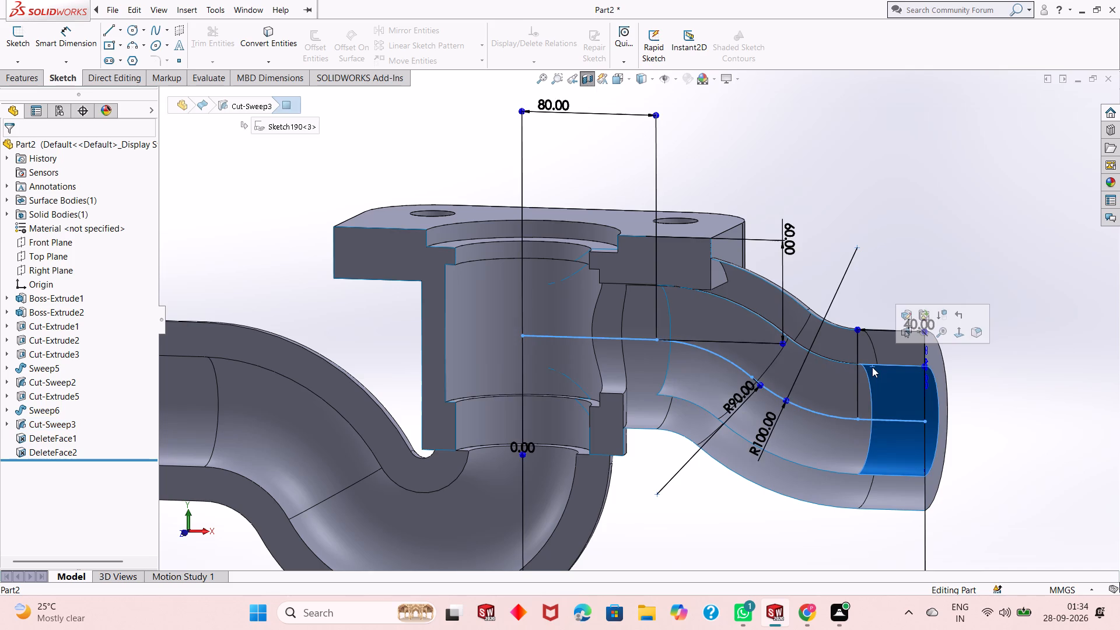
{"action": "scroll", "coordinate": [873, 362], "scroll_direction": "down", "scroll_amount": 7}
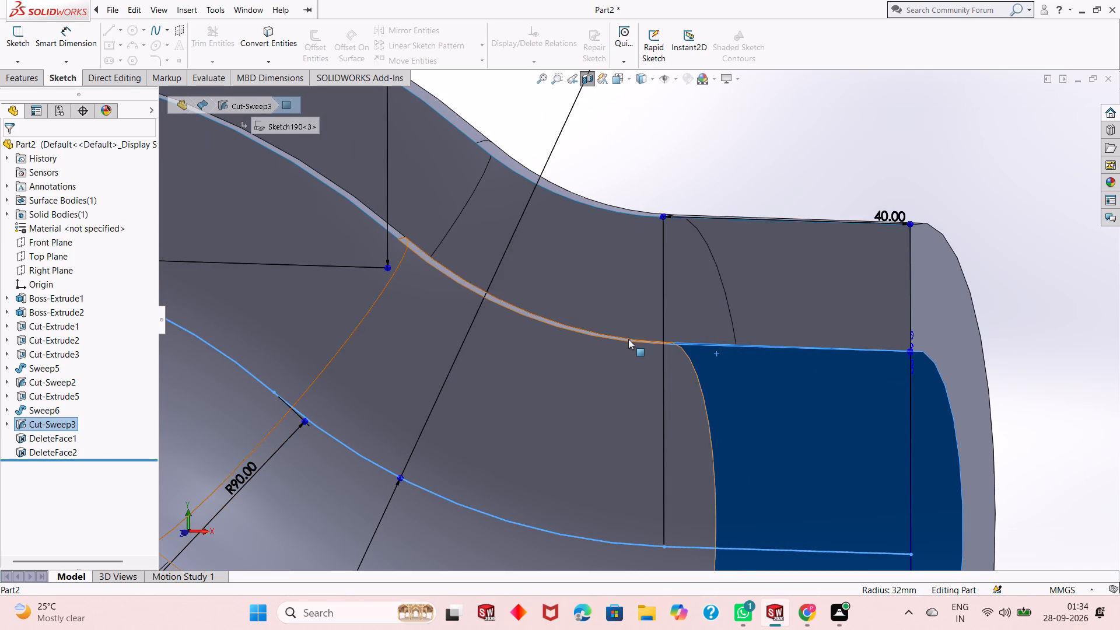
{"action": "key", "text": "Escape"}
{"action": "scroll", "coordinate": [728, 406], "scroll_direction": "up", "scroll_amount": 4}
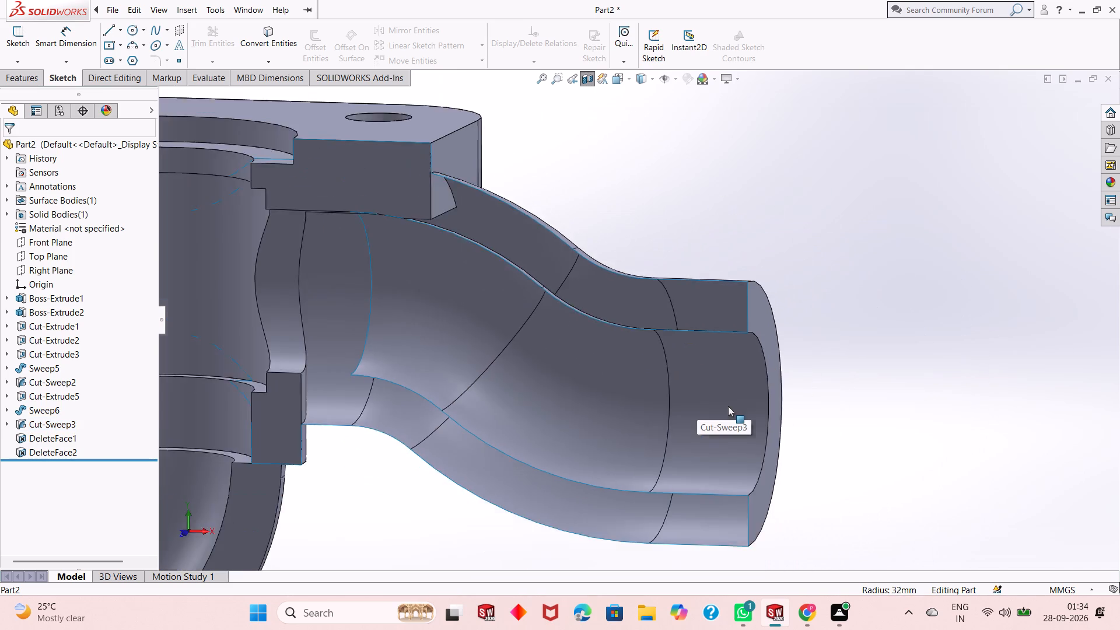
{"action": "scroll", "coordinate": [728, 406], "scroll_direction": "up", "scroll_amount": 4}
{"action": "scroll", "coordinate": [415, 246], "scroll_direction": "down", "scroll_amount": 2}
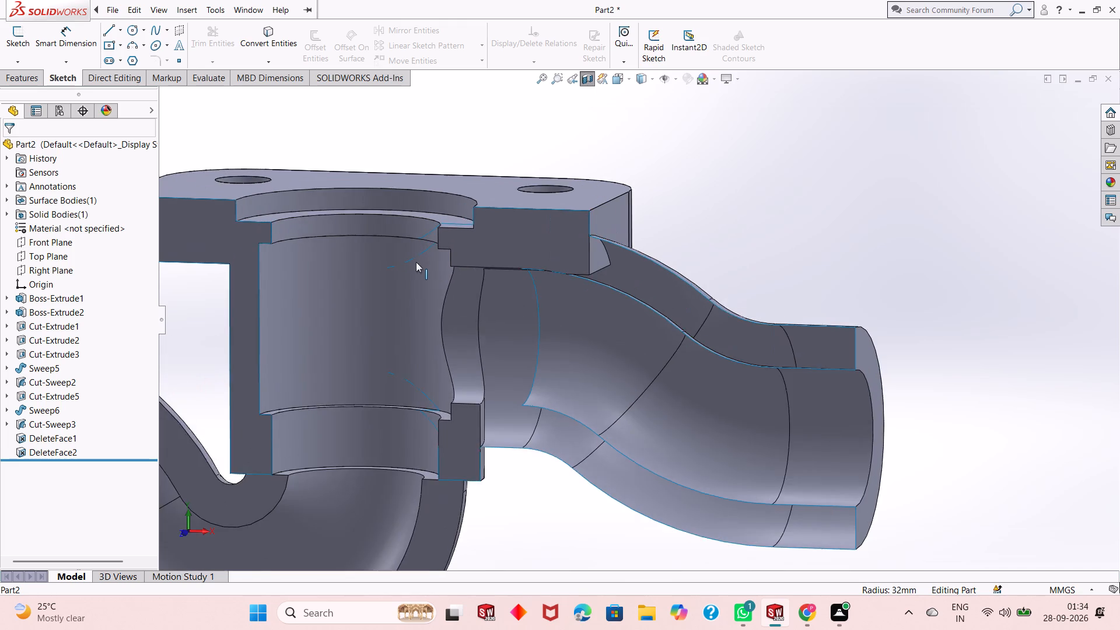
{"action": "scroll", "coordinate": [417, 262], "scroll_direction": "down", "scroll_amount": 2}
{"action": "scroll", "coordinate": [449, 313], "scroll_direction": "up", "scroll_amount": 4}
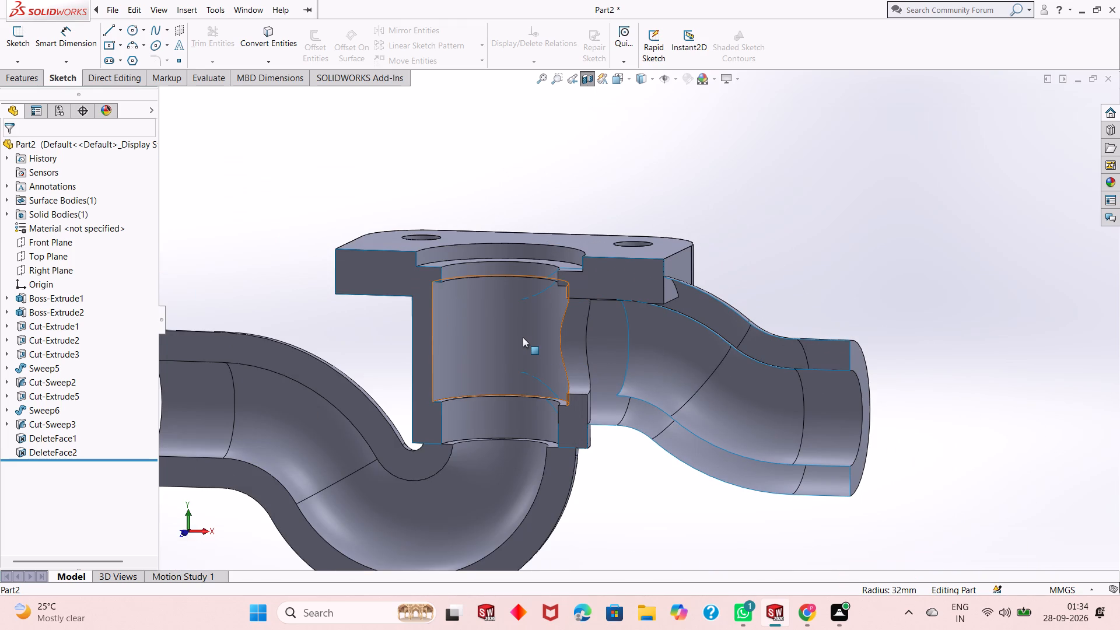
{"action": "scroll", "coordinate": [583, 338], "scroll_direction": "down", "scroll_amount": 1}
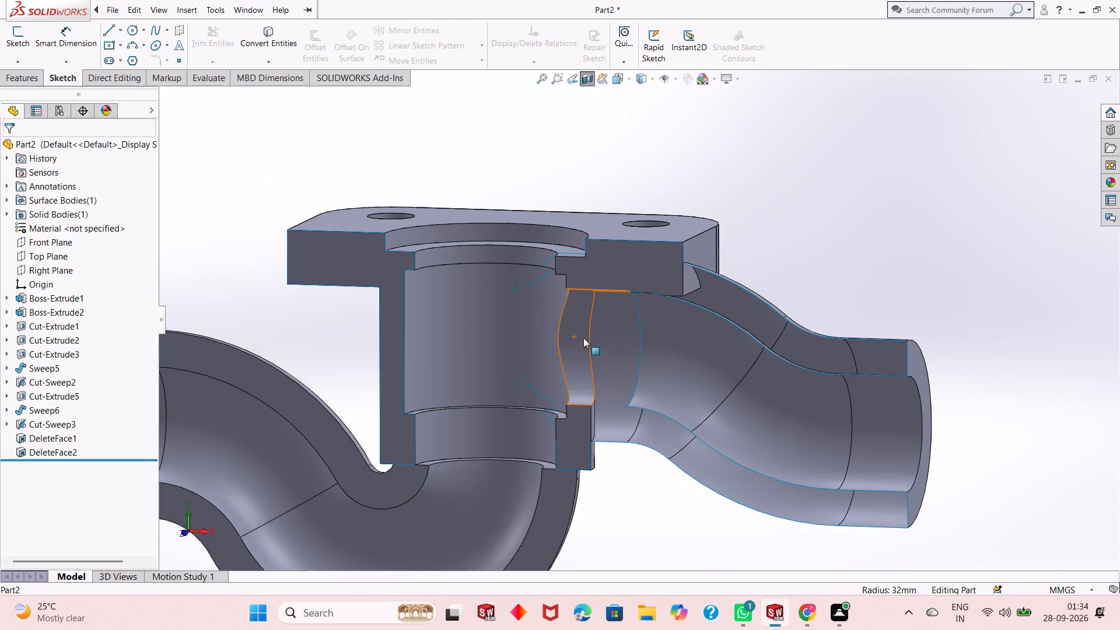
{"action": "scroll", "coordinate": [584, 338], "scroll_direction": "up", "scroll_amount": 1}
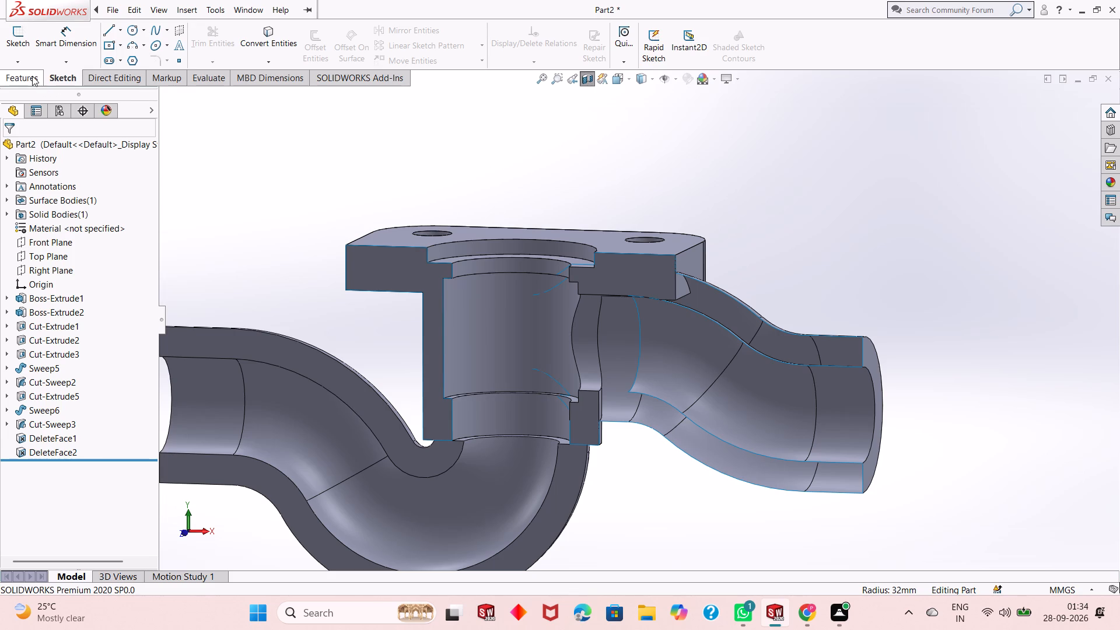
{"action": "scroll", "coordinate": [598, 297], "scroll_direction": "up", "scroll_amount": 2}
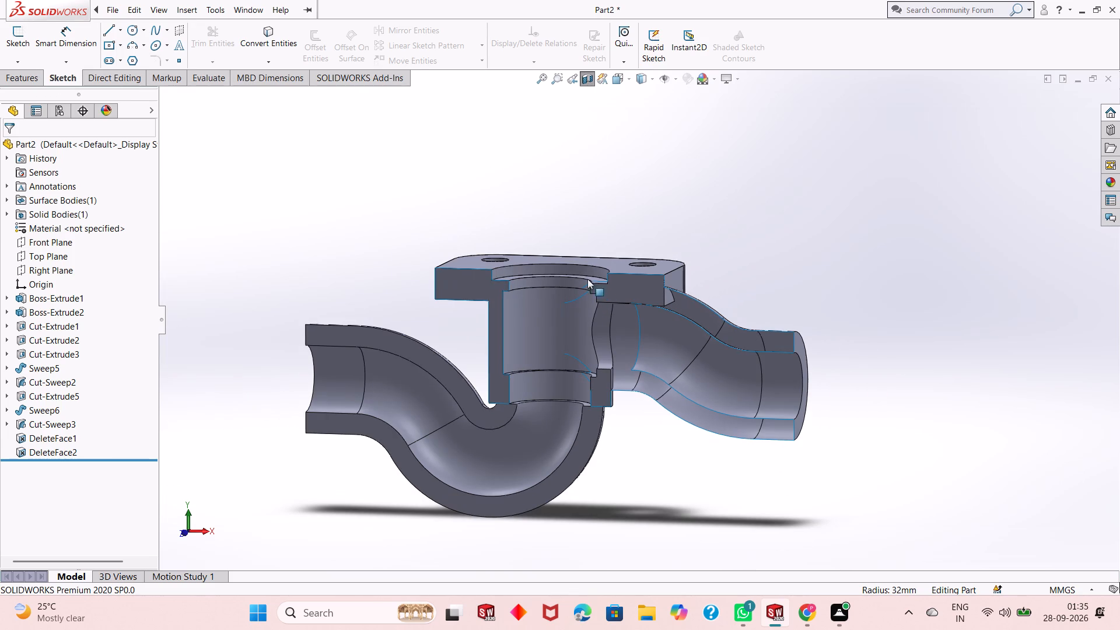
{"action": "left_click", "coordinate": [583, 82]}
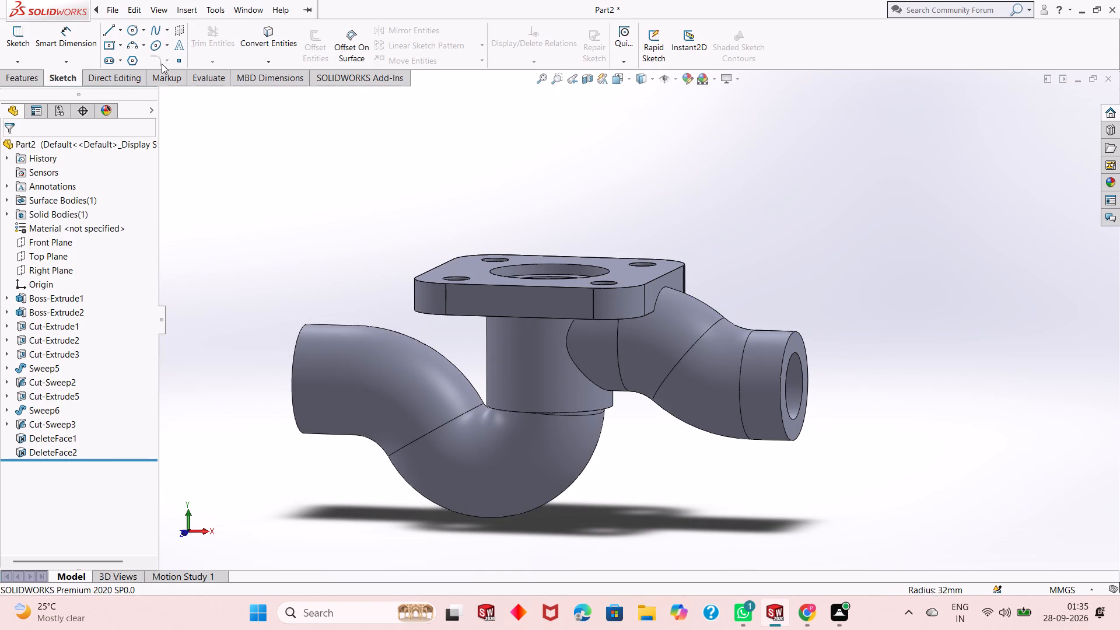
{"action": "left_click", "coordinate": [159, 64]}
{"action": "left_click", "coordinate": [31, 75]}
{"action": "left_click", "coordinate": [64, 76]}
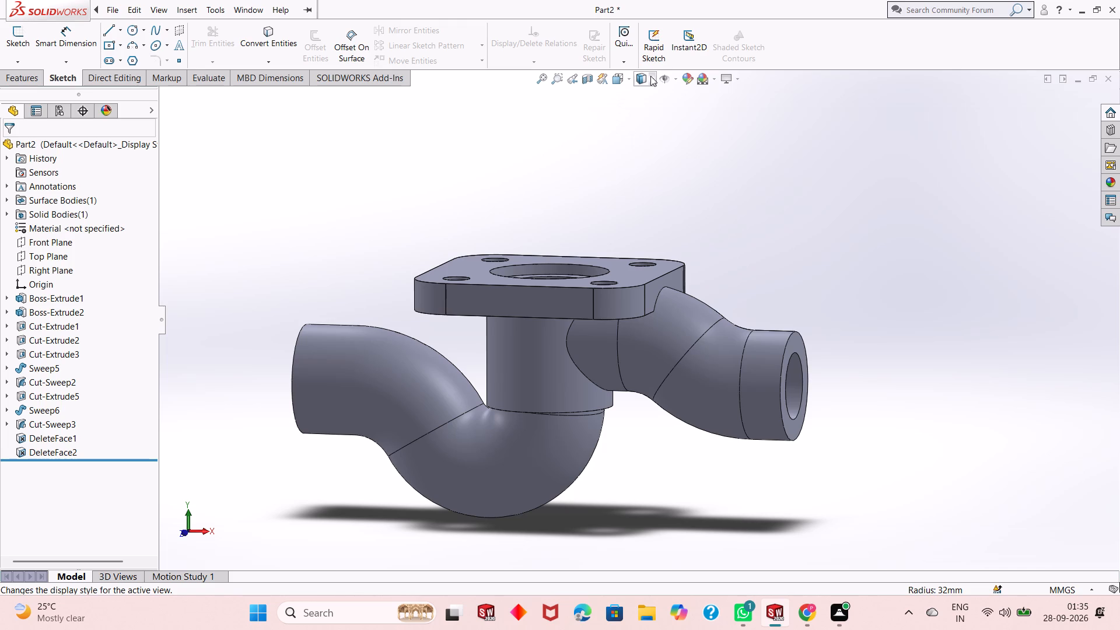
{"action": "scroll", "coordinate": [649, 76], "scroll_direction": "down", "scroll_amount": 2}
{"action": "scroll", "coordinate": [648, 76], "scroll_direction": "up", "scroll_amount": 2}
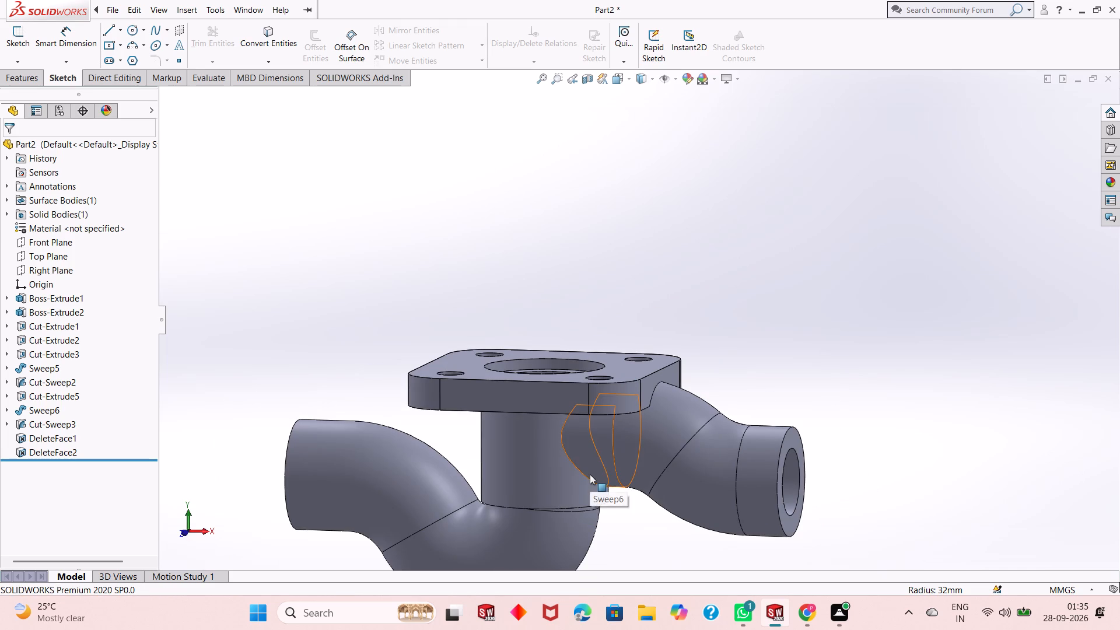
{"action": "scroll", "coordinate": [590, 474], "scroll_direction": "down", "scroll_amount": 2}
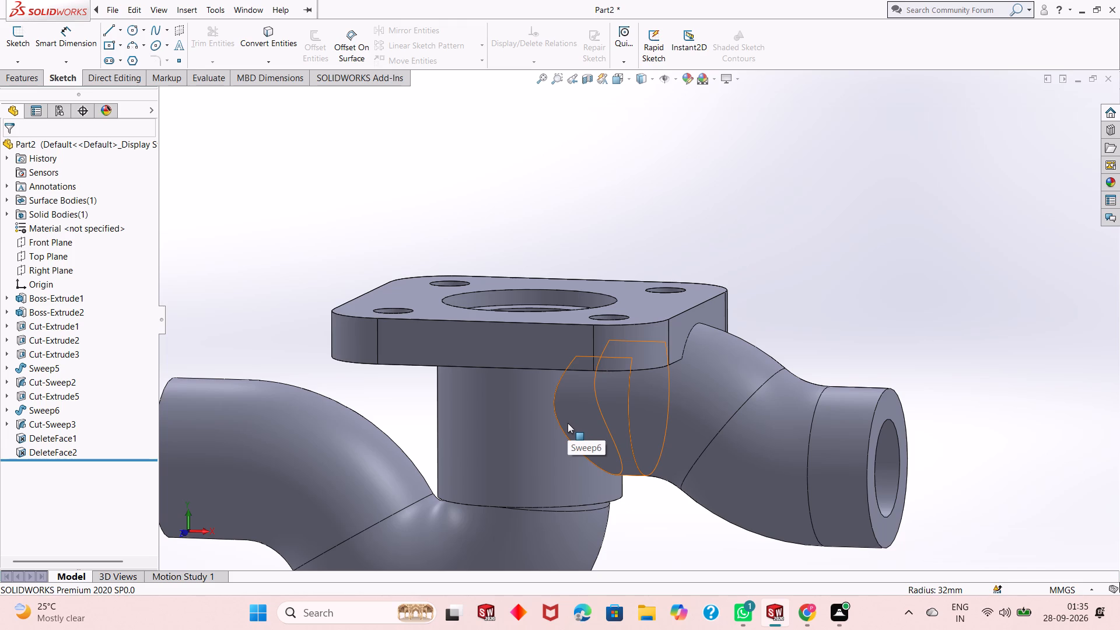
Section the part along the Front Plane again with a 0 mm offset.
{"action": "left_click", "coordinate": [590, 79]}
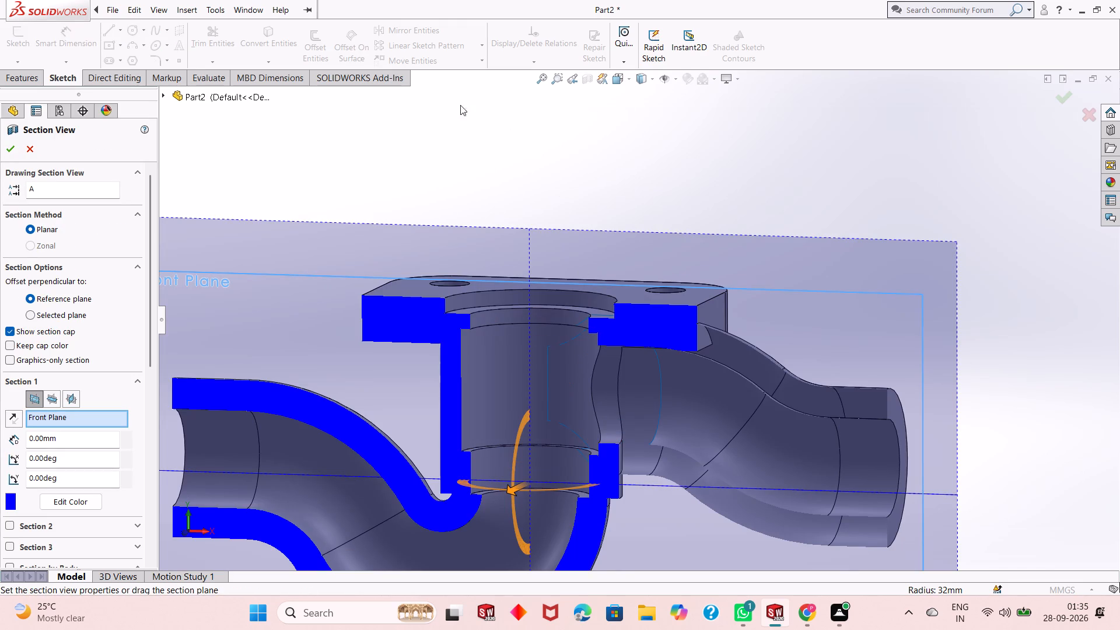
{"action": "left_click", "coordinate": [12, 151]}
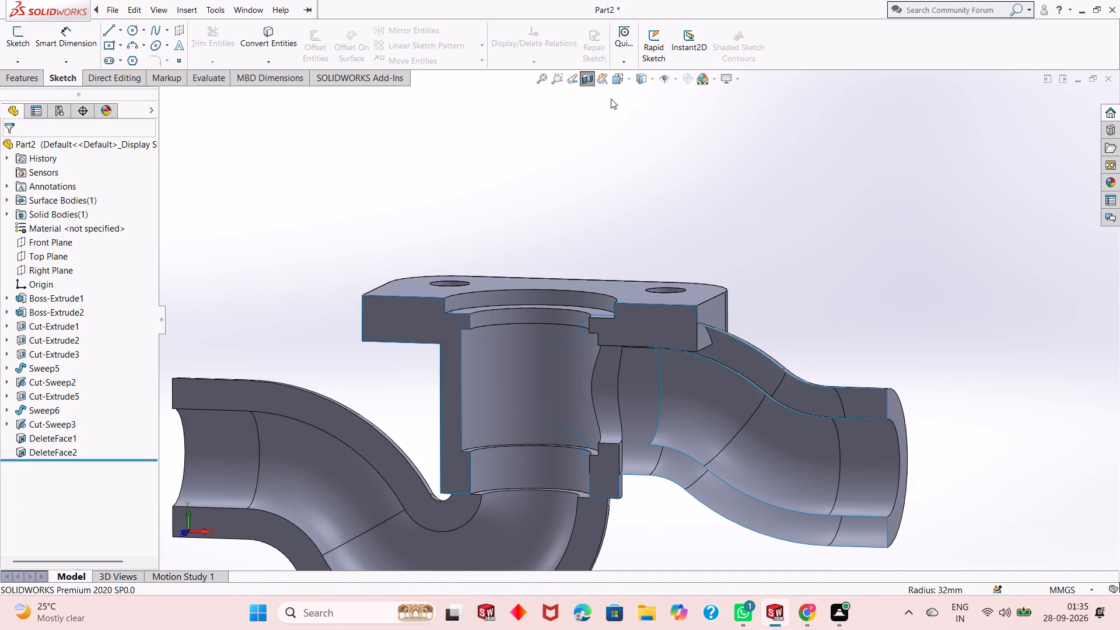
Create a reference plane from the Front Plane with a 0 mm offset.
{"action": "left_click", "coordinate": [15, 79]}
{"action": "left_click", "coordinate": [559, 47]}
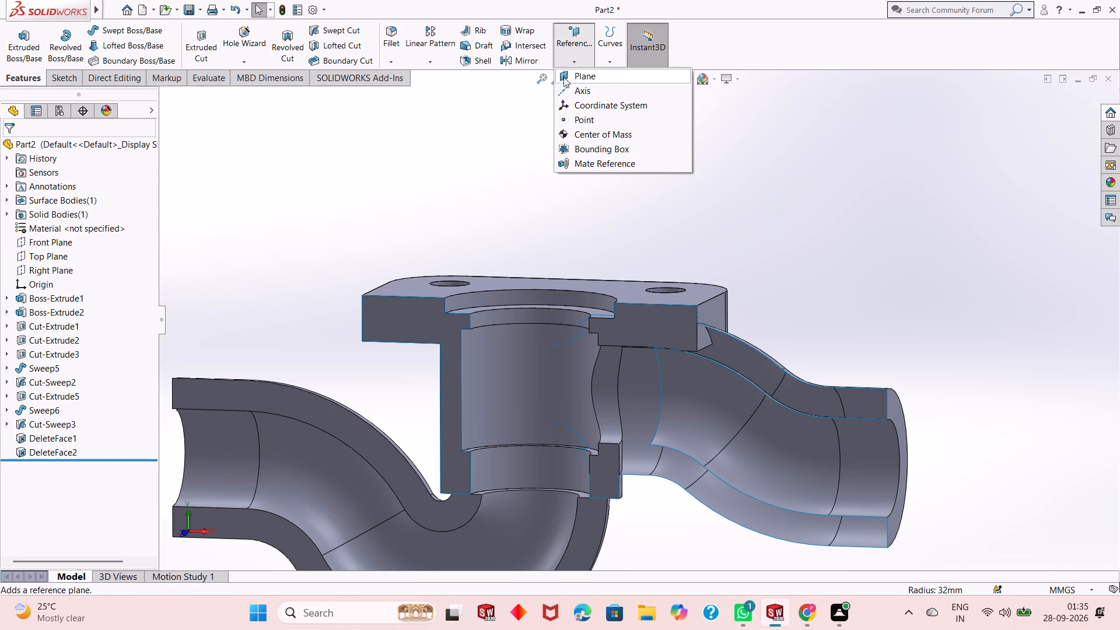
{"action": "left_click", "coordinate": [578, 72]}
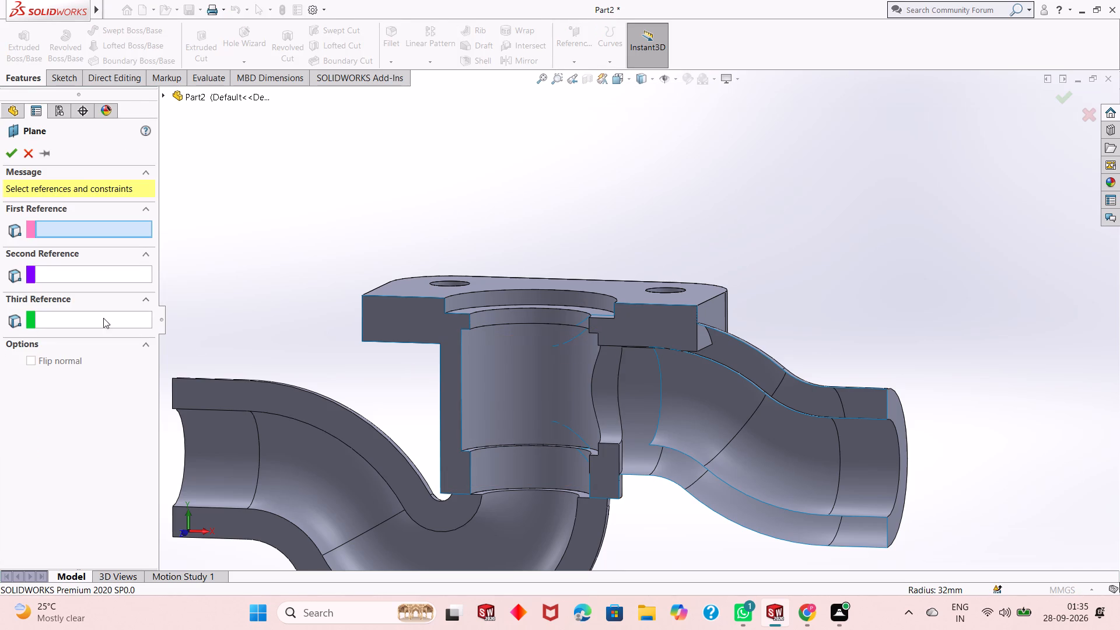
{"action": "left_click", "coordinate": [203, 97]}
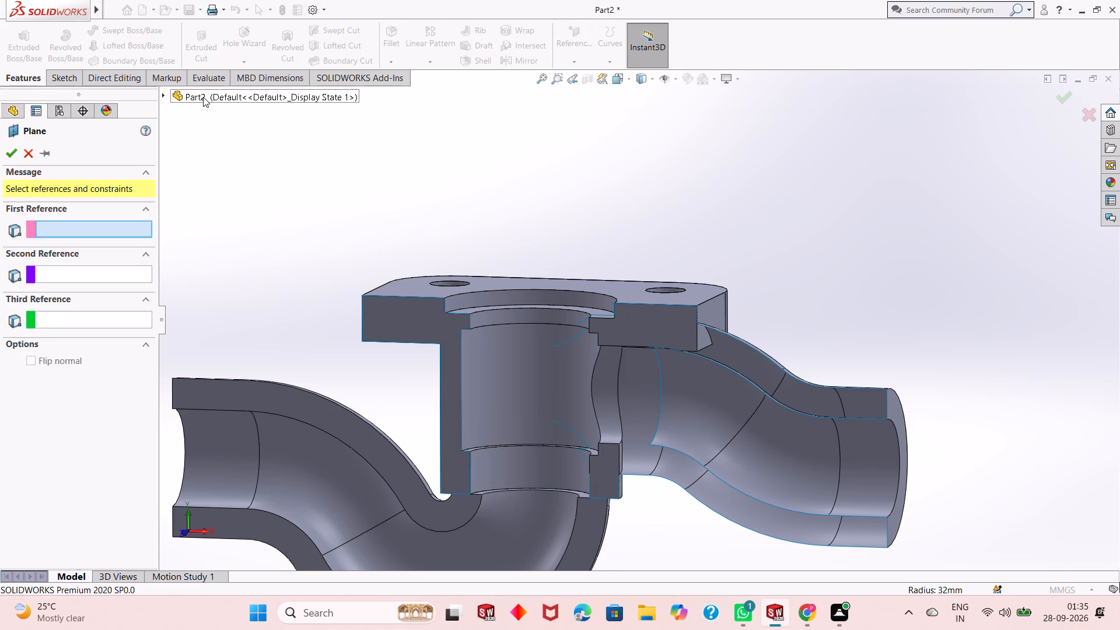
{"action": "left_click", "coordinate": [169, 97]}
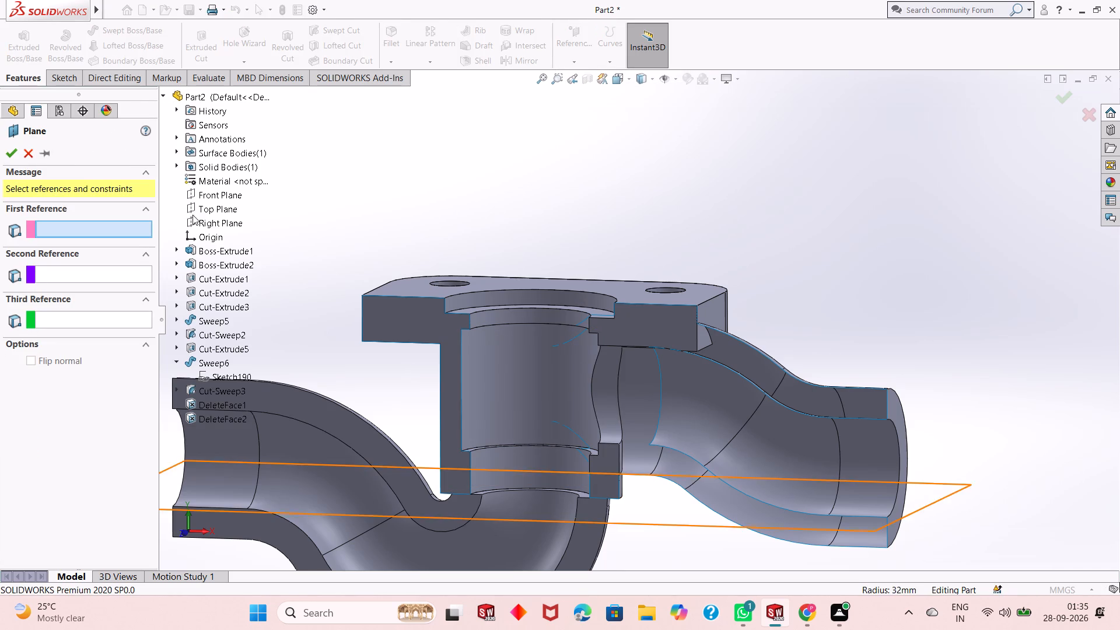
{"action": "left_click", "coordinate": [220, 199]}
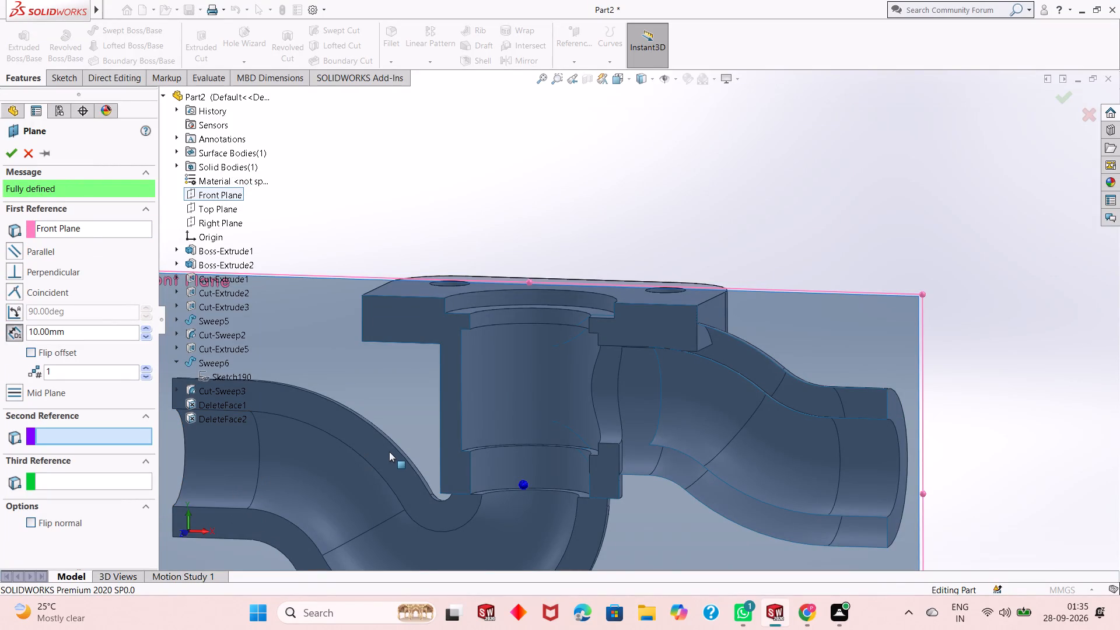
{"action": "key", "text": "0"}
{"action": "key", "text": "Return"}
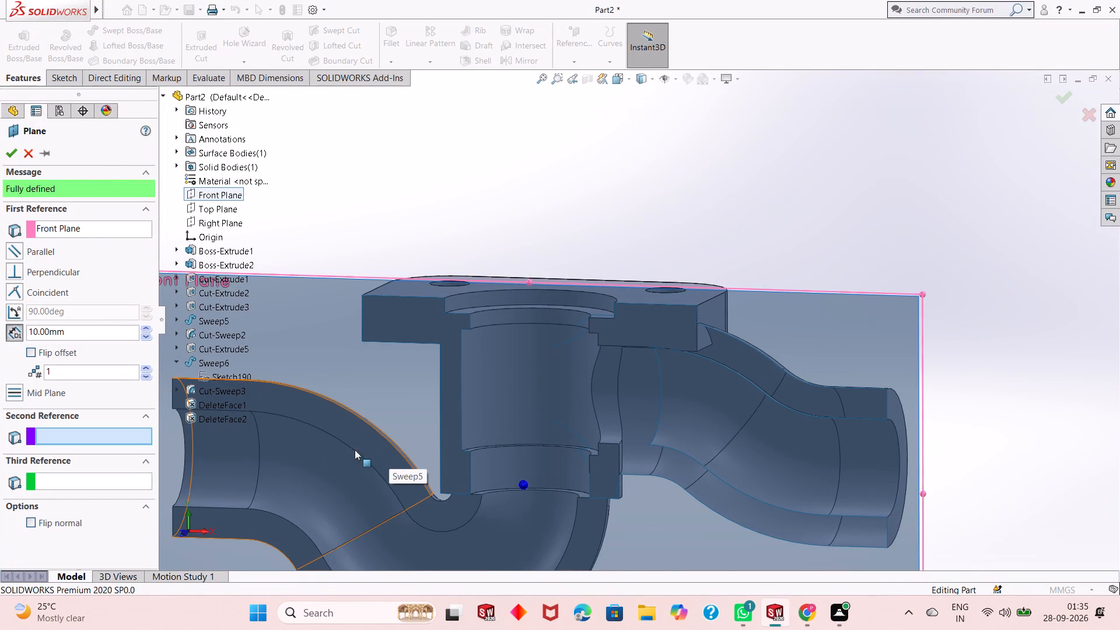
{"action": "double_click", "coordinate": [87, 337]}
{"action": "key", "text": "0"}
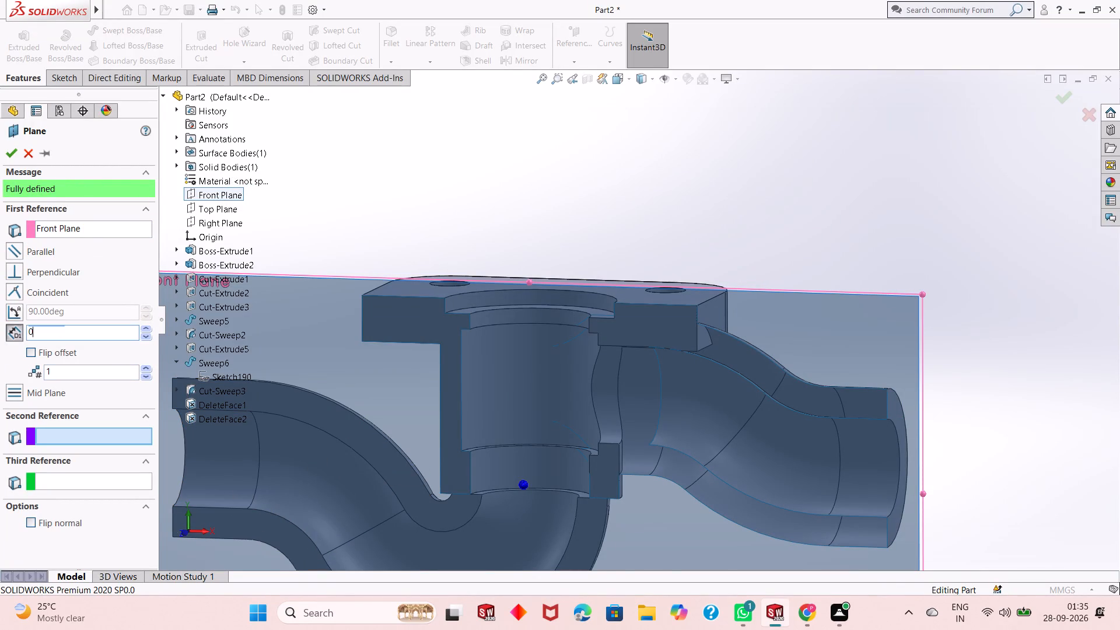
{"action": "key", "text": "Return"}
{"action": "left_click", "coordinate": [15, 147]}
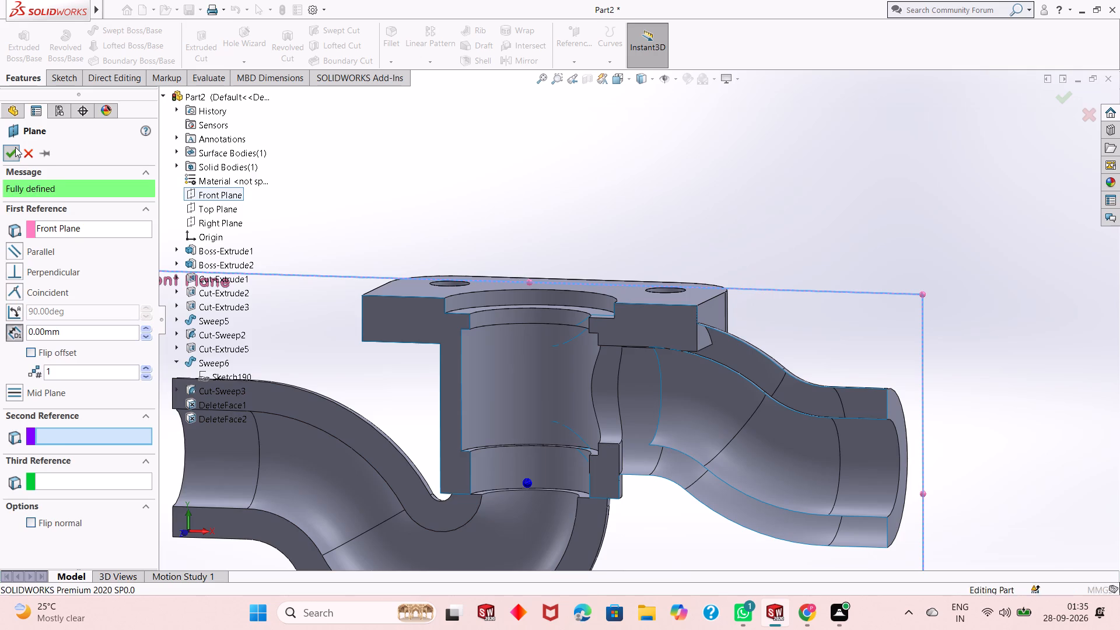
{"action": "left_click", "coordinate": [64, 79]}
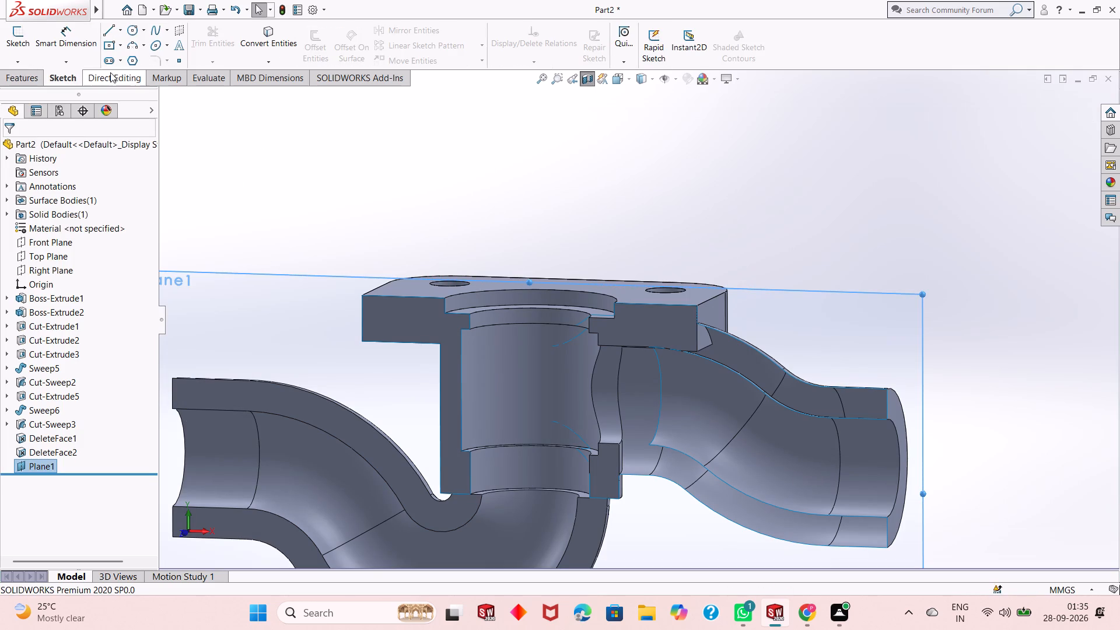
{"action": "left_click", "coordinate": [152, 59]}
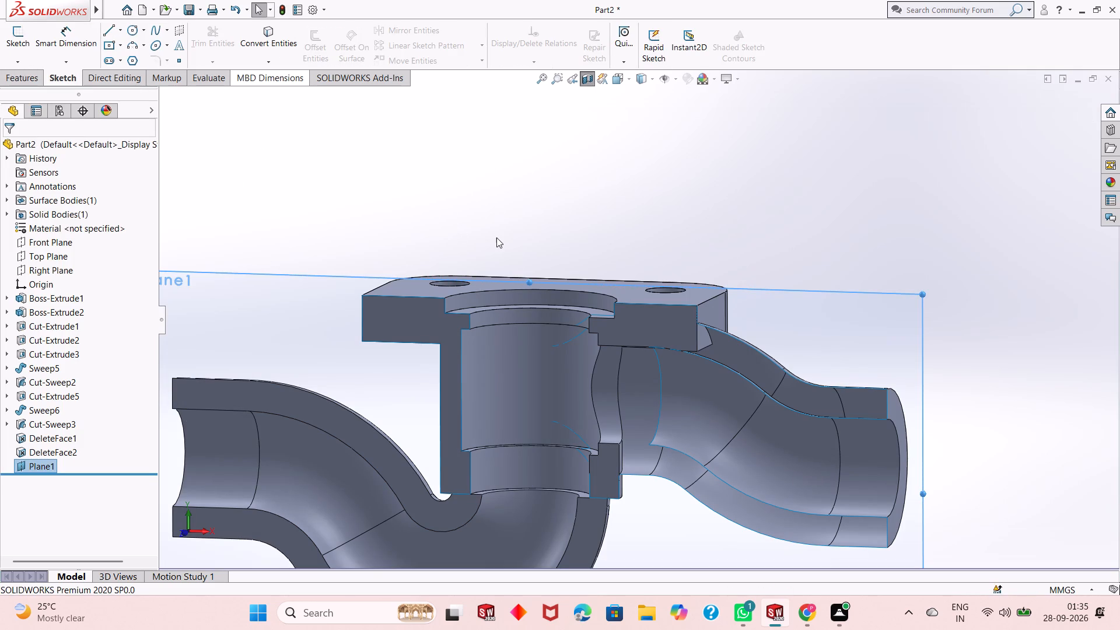
Undo the new reference plane and the most recent face deletion, and check the branch pipe's inner end in the sectioned bore.
{"action": "key", "text": "ctrl+z"}
{"action": "key", "text": "ctrl+z"}
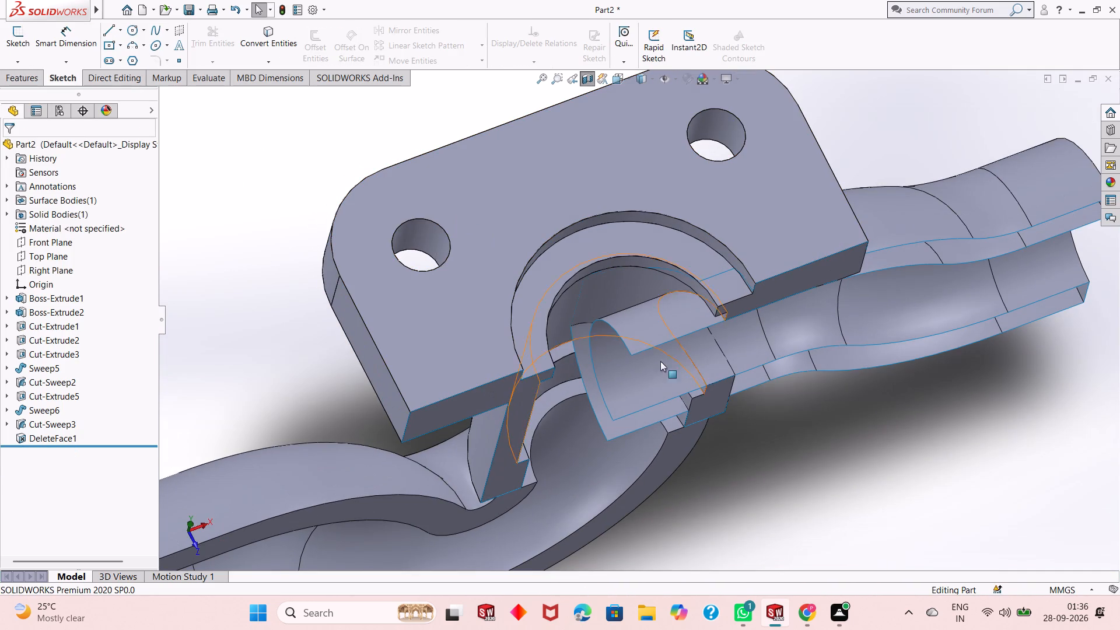
{"action": "middle_click_drag", "start_coordinate": [731, 482], "coordinate": [736, 323]}
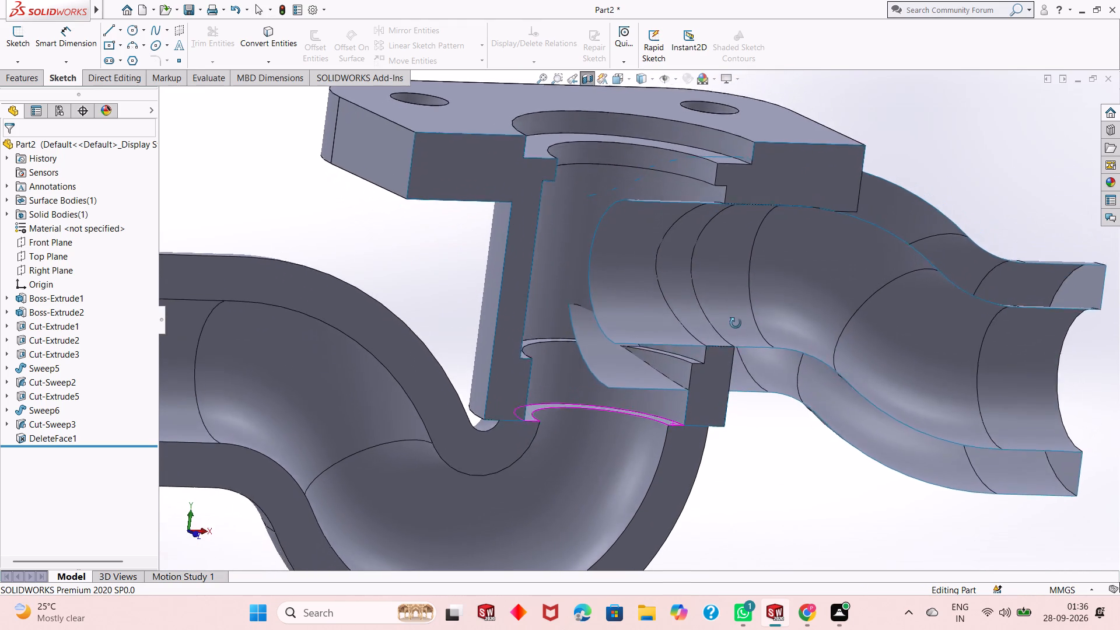
{"action": "middle_click_drag", "start_coordinate": [736, 323], "coordinate": [737, 356]}
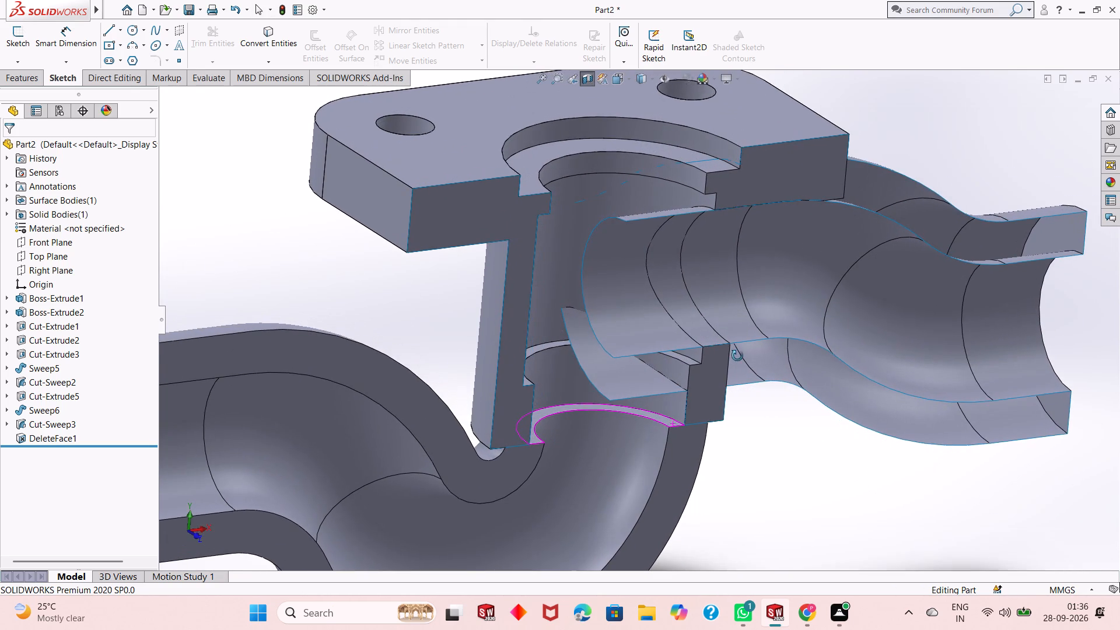
{"action": "middle_click_drag", "start_coordinate": [737, 356], "coordinate": [736, 361]}
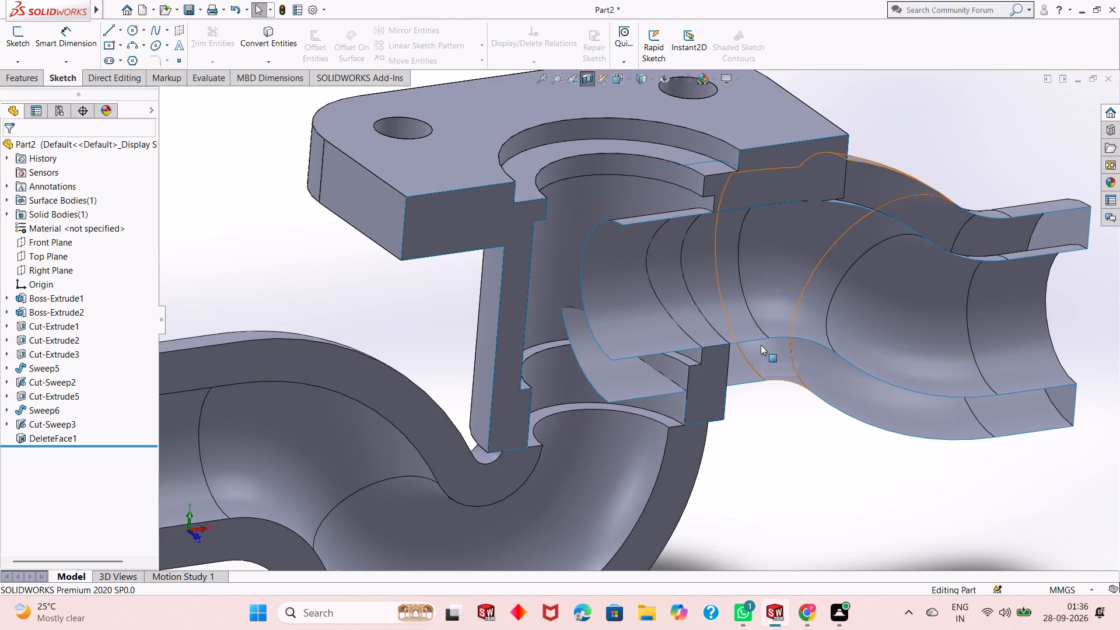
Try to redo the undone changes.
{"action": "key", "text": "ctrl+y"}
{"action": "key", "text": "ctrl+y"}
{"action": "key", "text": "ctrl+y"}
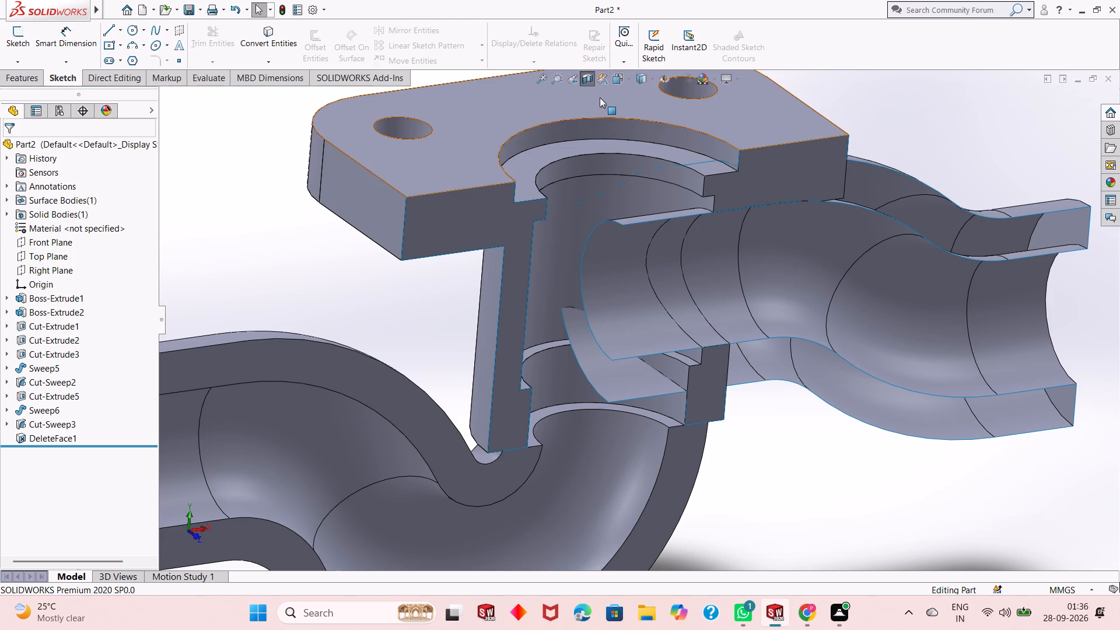
Turn the section view off and bring the flange's bore opening into view from above.
{"action": "left_click", "coordinate": [591, 83]}
{"action": "middle_click_drag", "start_coordinate": [661, 295], "coordinate": [666, 417]}
{"action": "scroll", "coordinate": [661, 290], "scroll_direction": "up", "scroll_amount": 1}
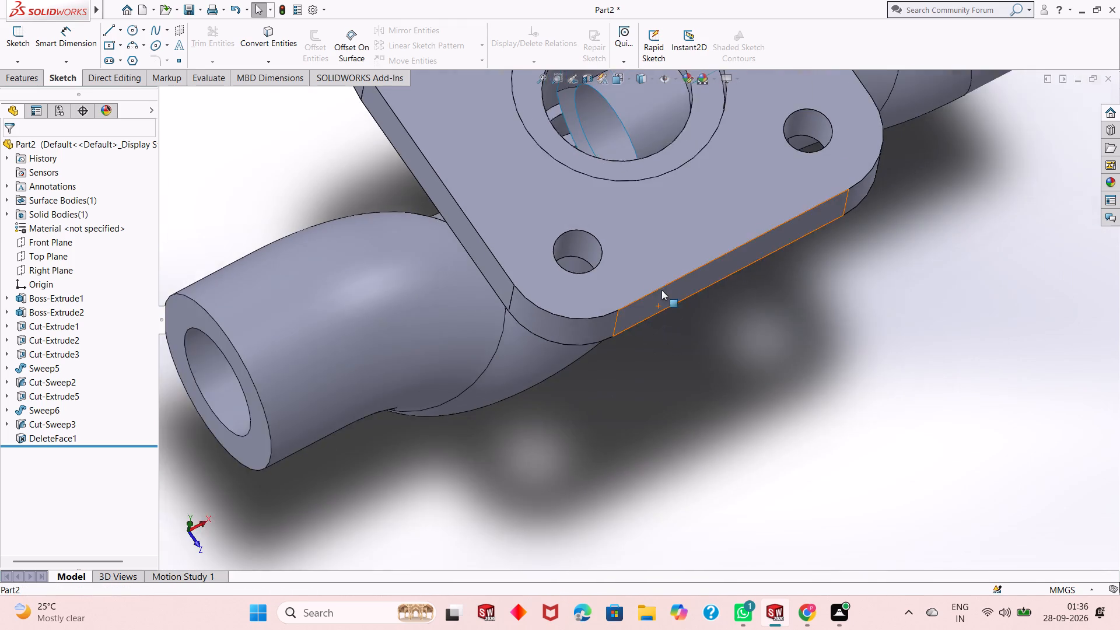
{"action": "scroll", "coordinate": [661, 290], "scroll_direction": "up", "scroll_amount": 2}
{"action": "scroll", "coordinate": [660, 192], "scroll_direction": "down", "scroll_amount": 4}
{"action": "scroll", "coordinate": [659, 199], "scroll_direction": "up", "scroll_amount": 2}
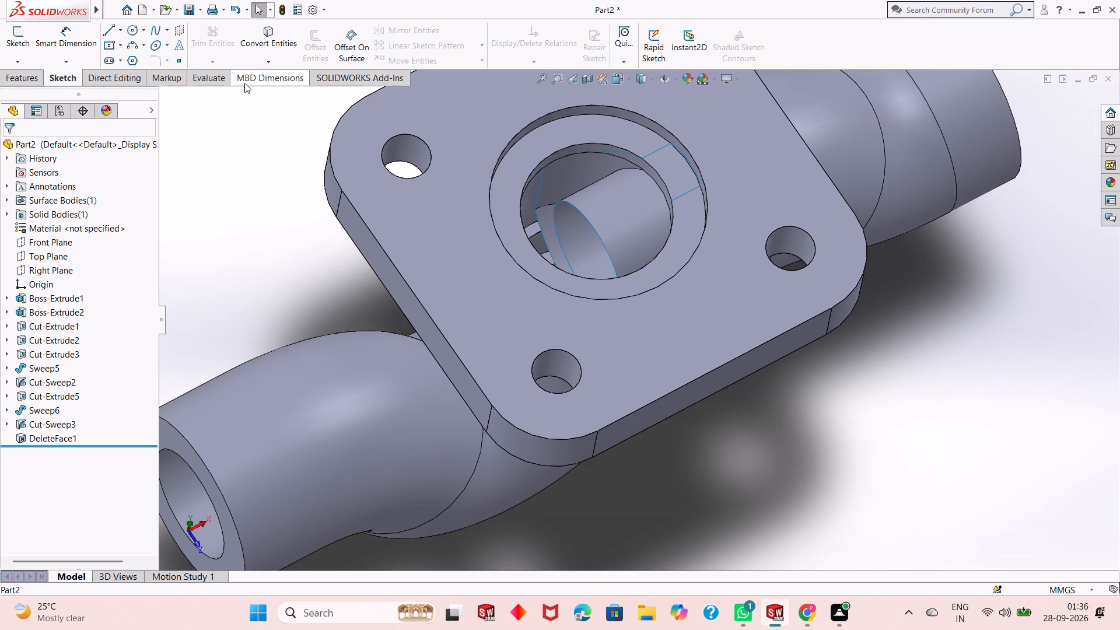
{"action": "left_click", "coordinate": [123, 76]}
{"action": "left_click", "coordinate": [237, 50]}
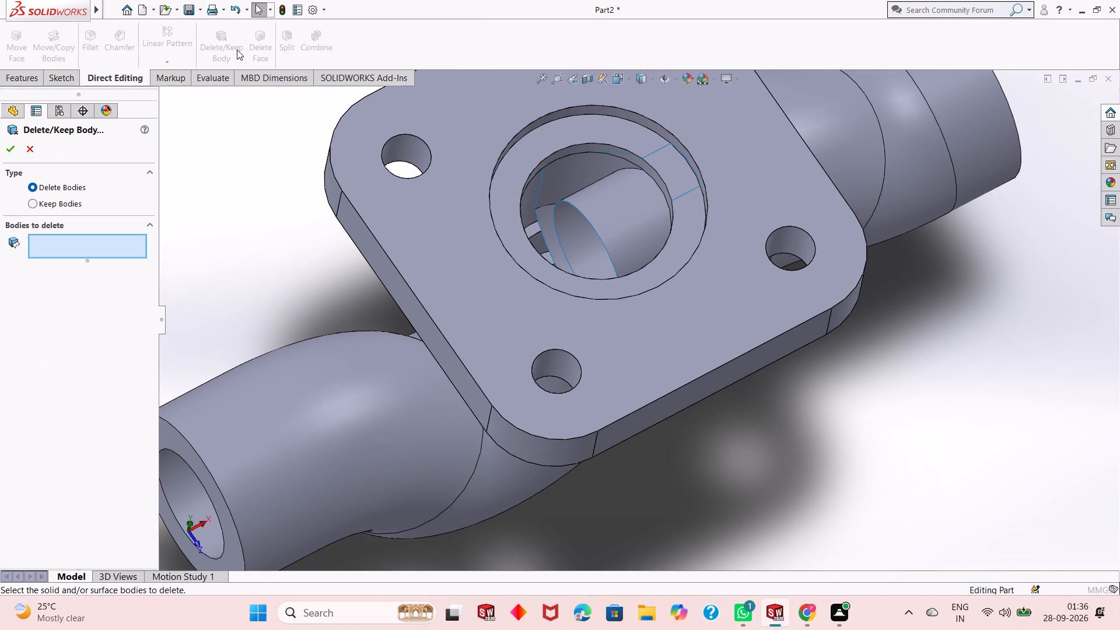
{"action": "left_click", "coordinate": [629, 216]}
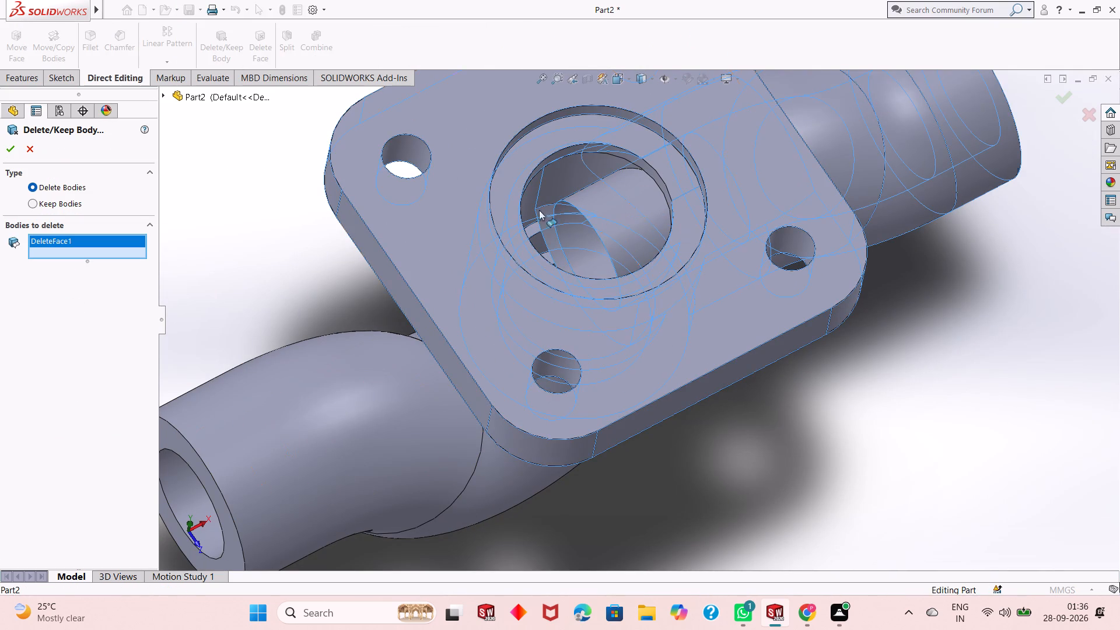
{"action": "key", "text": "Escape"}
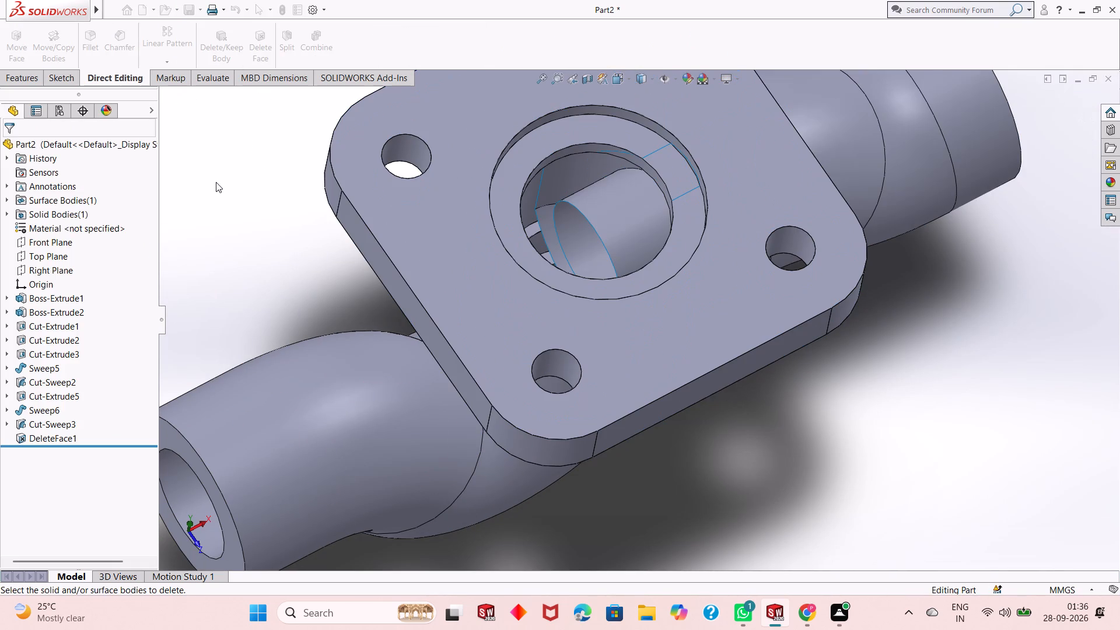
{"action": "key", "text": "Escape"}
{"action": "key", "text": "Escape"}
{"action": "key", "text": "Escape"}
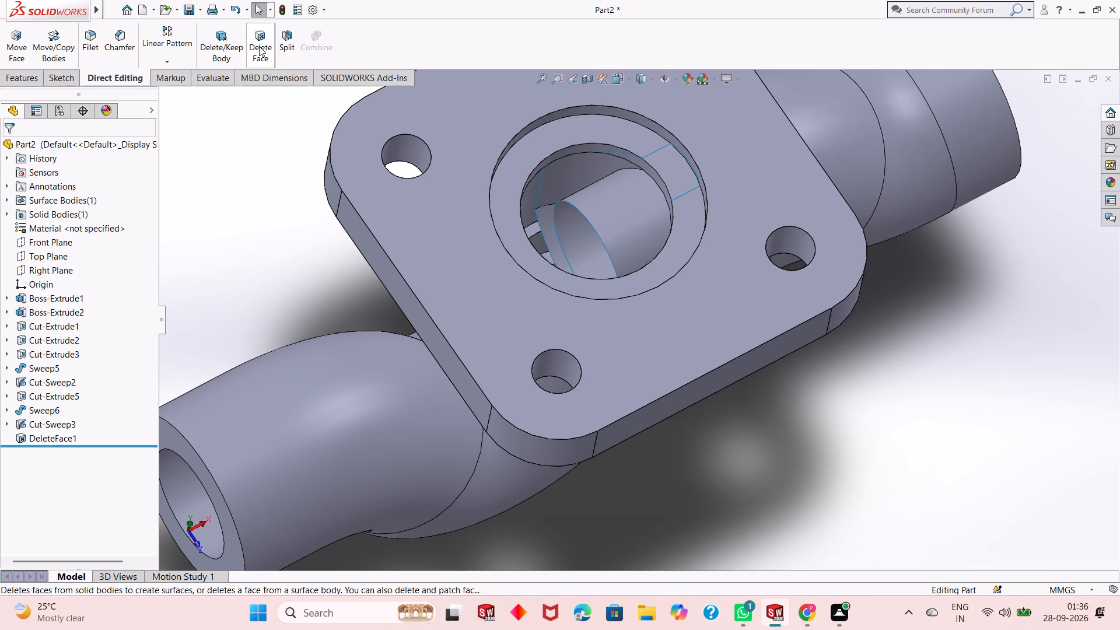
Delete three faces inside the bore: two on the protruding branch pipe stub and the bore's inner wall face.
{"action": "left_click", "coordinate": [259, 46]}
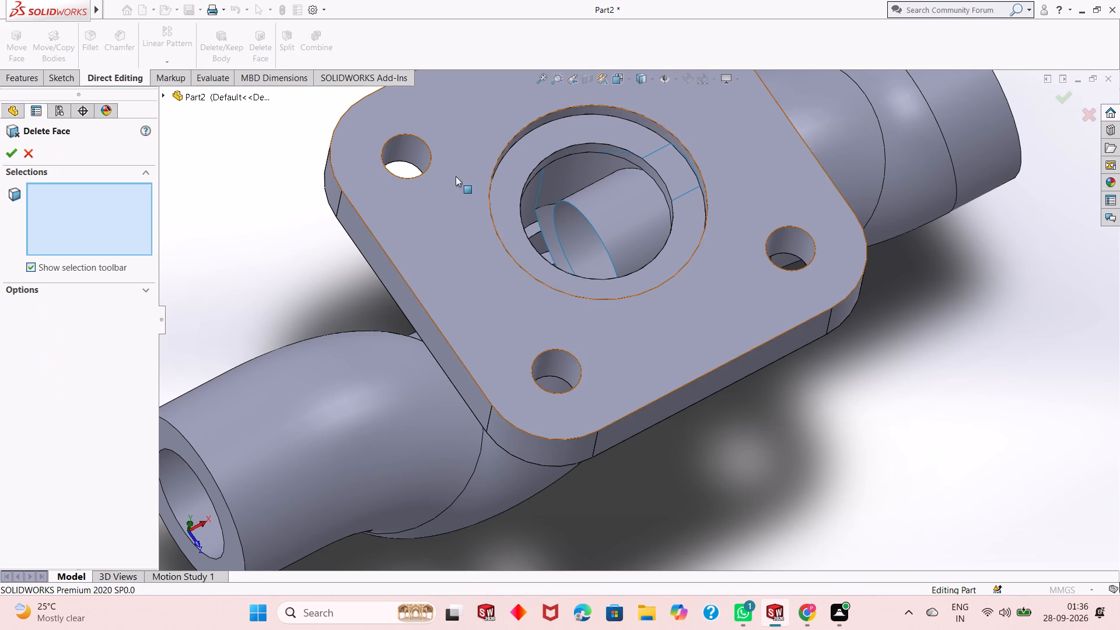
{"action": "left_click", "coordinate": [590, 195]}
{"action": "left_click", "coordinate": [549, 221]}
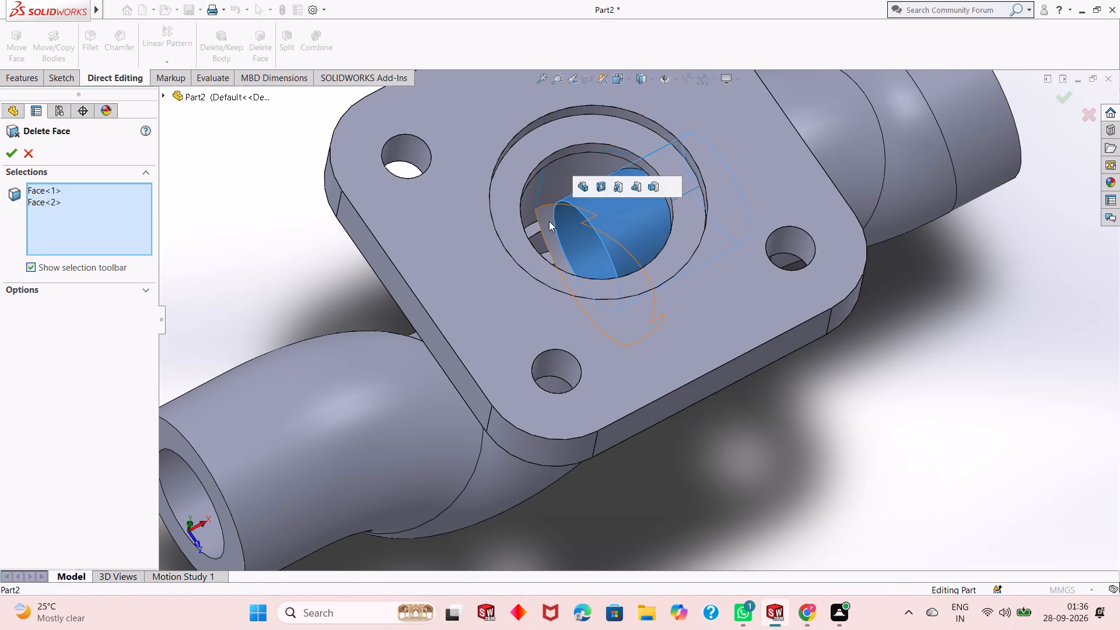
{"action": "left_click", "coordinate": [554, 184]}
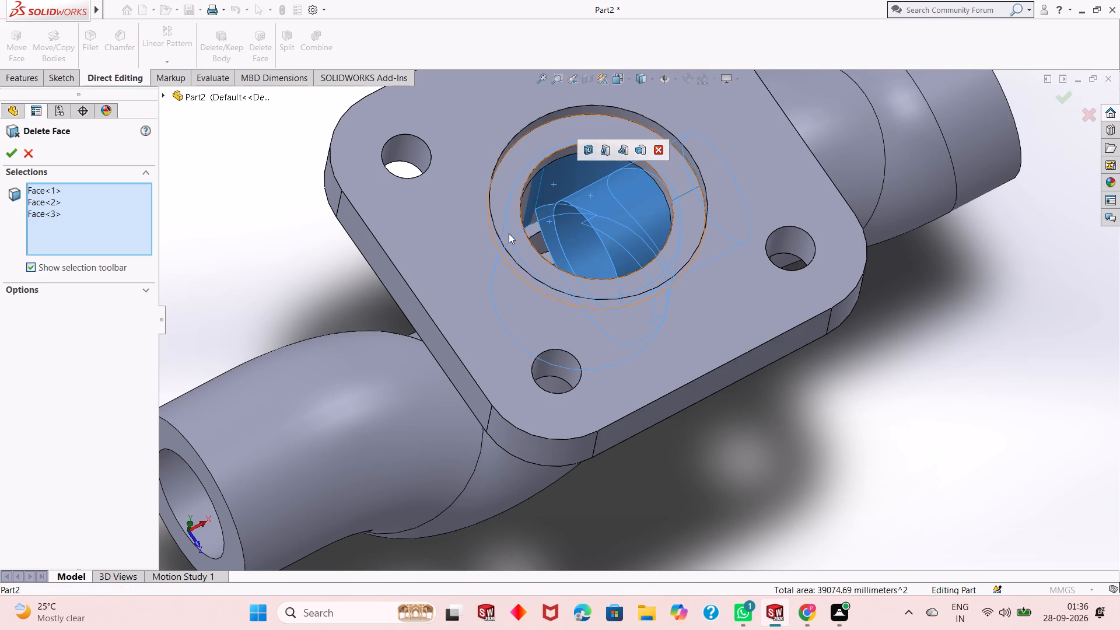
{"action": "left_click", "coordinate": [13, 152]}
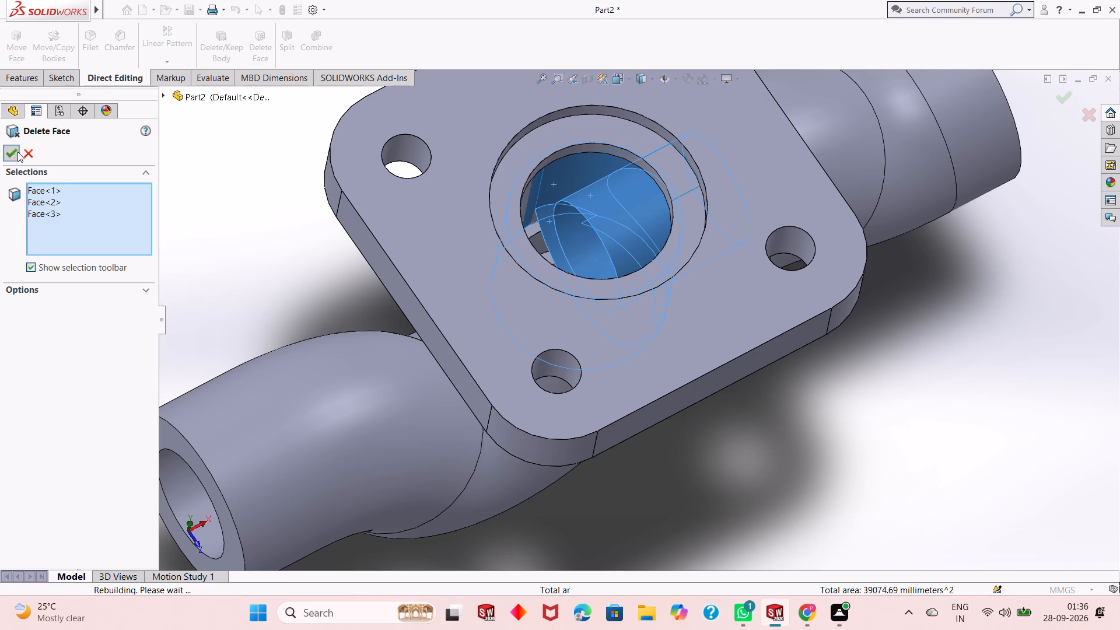
Examine the bore interior, the branch pipe opening and the whole part from several angles after the face deletion.
{"action": "middle_click_drag", "start_coordinate": [640, 209], "coordinate": [642, 165]}
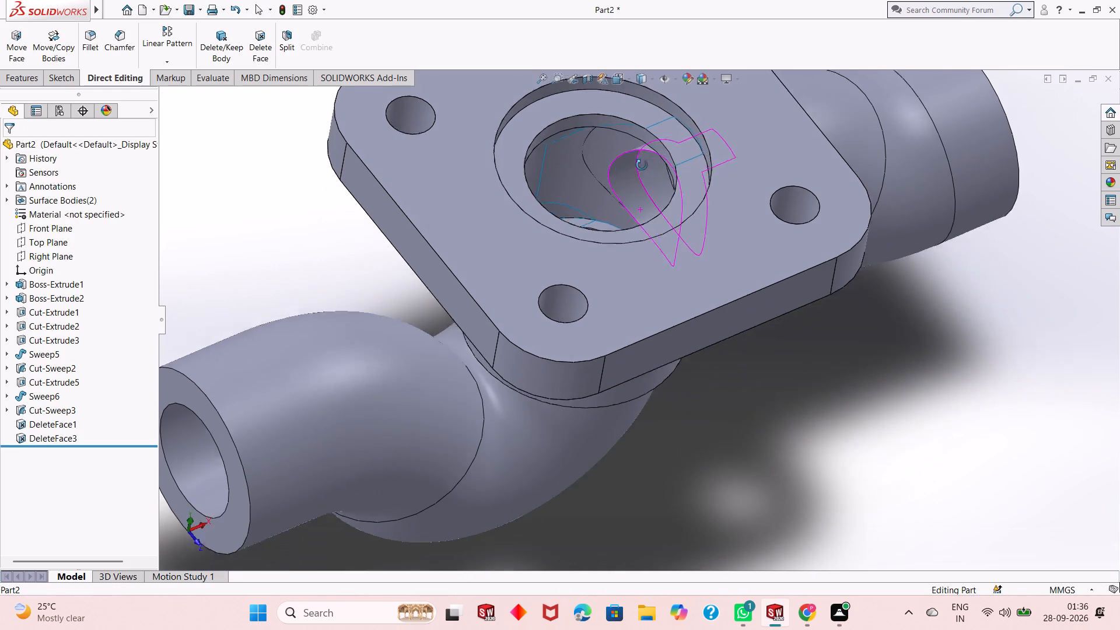
{"action": "middle_click_drag", "start_coordinate": [642, 165], "coordinate": [642, 156]}
{"action": "scroll", "coordinate": [640, 153], "scroll_direction": "up", "scroll_amount": 1}
{"action": "middle_click_drag", "start_coordinate": [801, 376], "coordinate": [801, 325]}
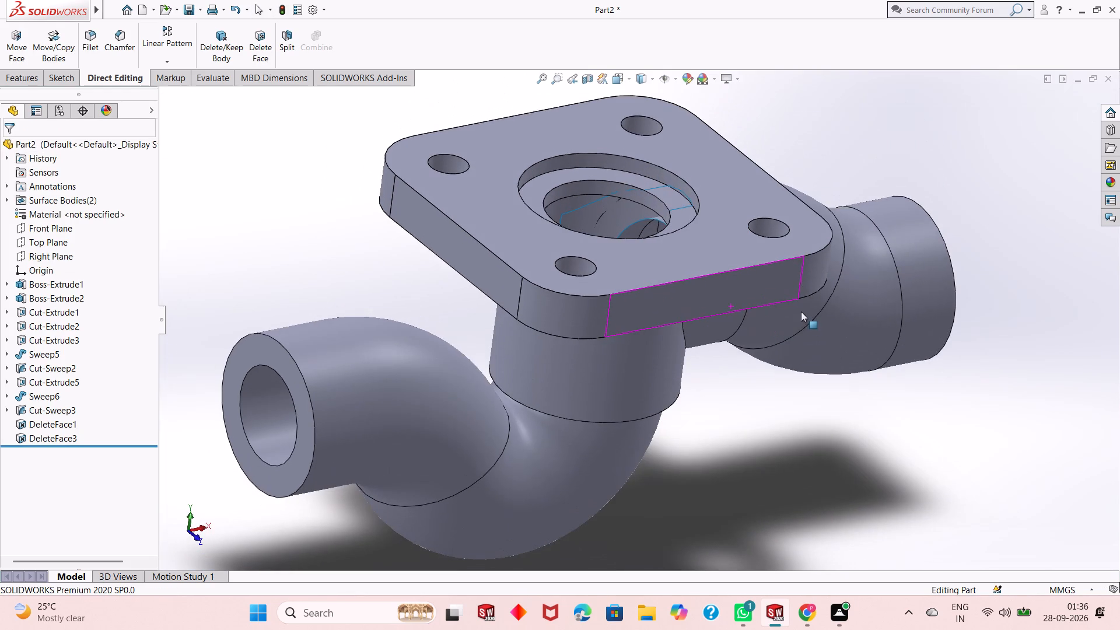
{"action": "middle_click_drag", "start_coordinate": [799, 311], "coordinate": [774, 417]}
{"action": "scroll", "coordinate": [678, 319], "scroll_direction": "down", "scroll_amount": 2}
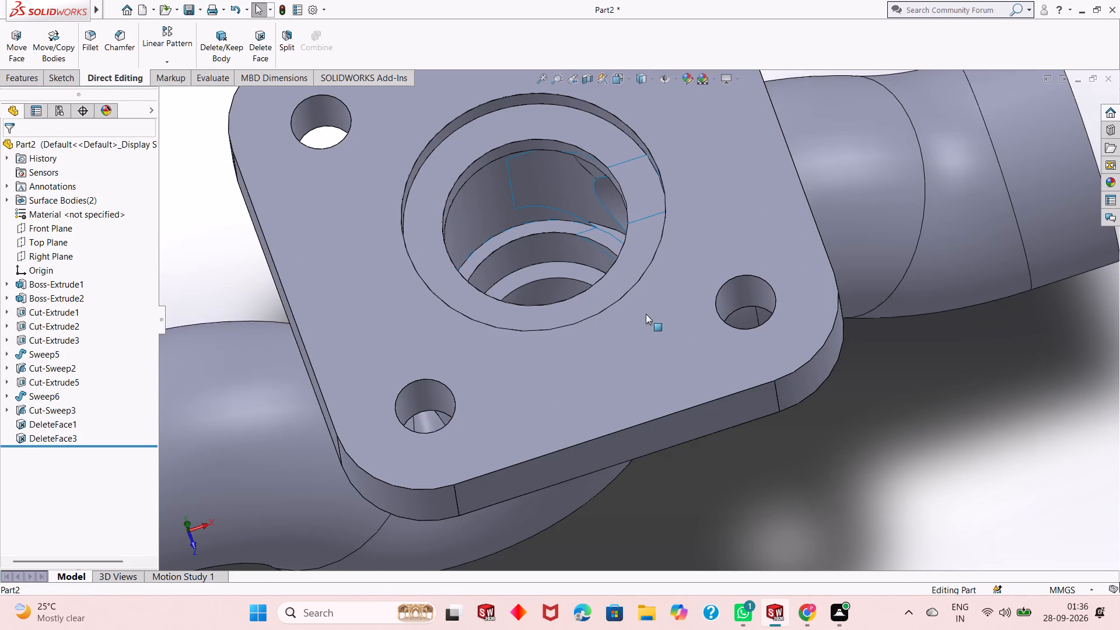
{"action": "middle_click_drag", "start_coordinate": [638, 309], "coordinate": [652, 237]}
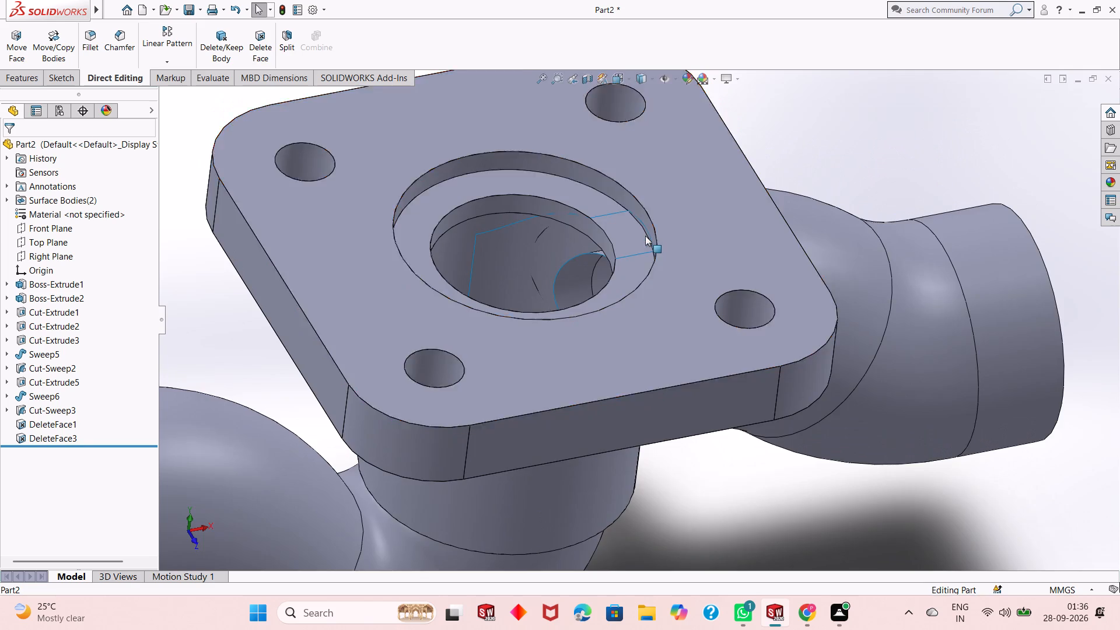
{"action": "scroll", "coordinate": [645, 236], "scroll_direction": "up", "scroll_amount": 2}
{"action": "right_click", "coordinate": [777, 169]}
{"action": "left_click", "coordinate": [750, 171]}
{"action": "scroll", "coordinate": [558, 381], "scroll_direction": "up", "scroll_amount": 2}
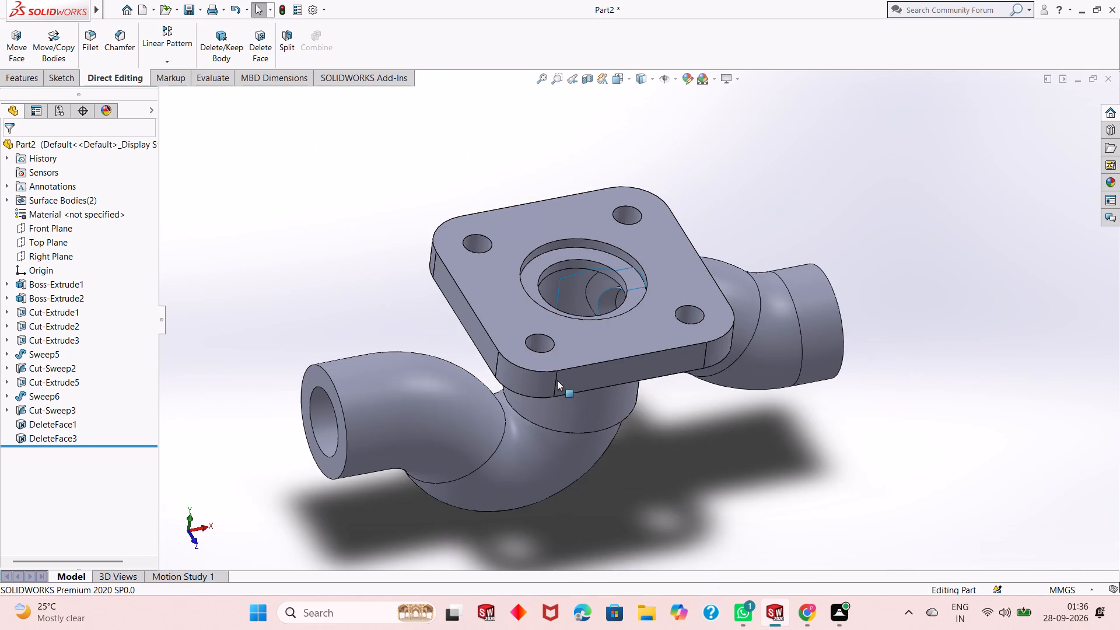
{"action": "middle_click_drag", "start_coordinate": [690, 446], "coordinate": [691, 388]}
{"action": "middle_click_drag", "start_coordinate": [701, 322], "coordinate": [767, 391]}
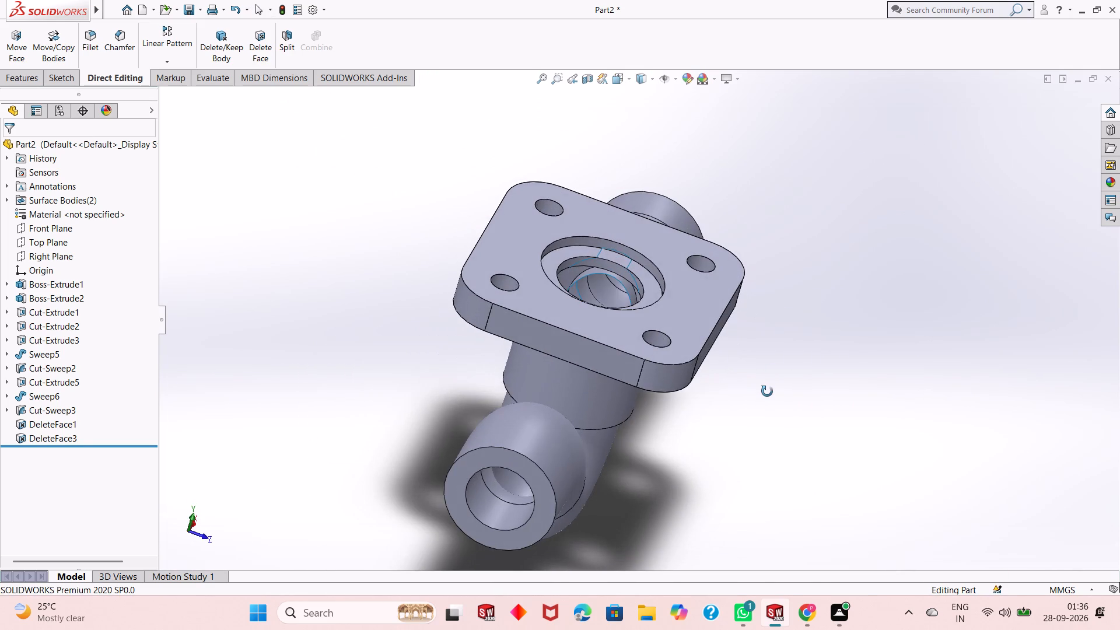
{"action": "middle_click_drag", "start_coordinate": [767, 391], "coordinate": [760, 414]}
{"action": "scroll", "coordinate": [620, 318], "scroll_direction": "down", "scroll_amount": 6}
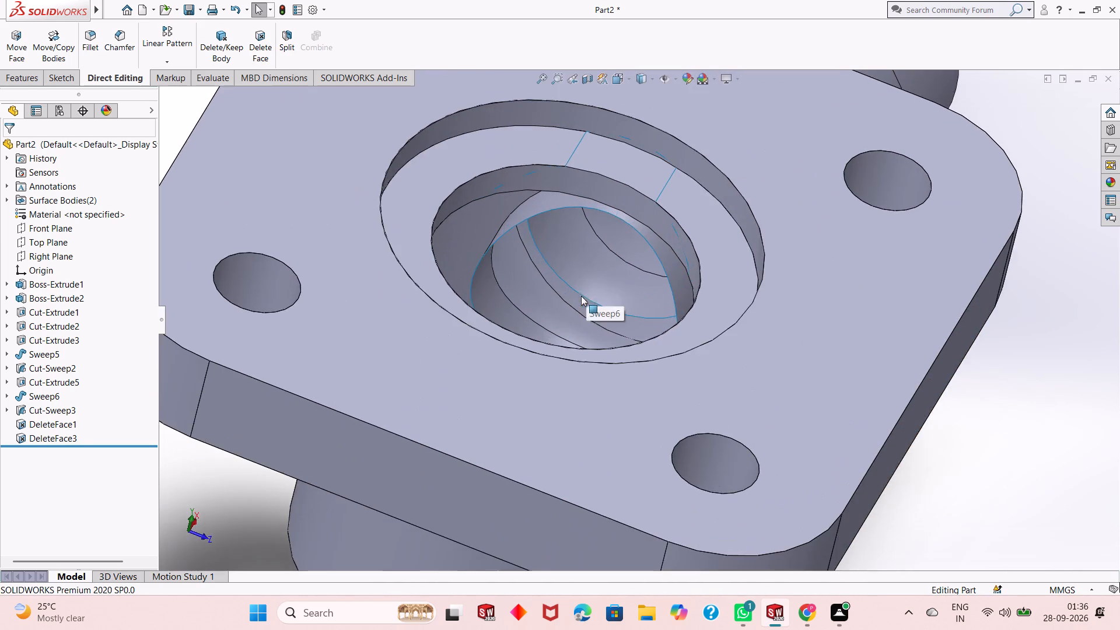
{"action": "middle_click_drag", "start_coordinate": [586, 332], "coordinate": [587, 325]}
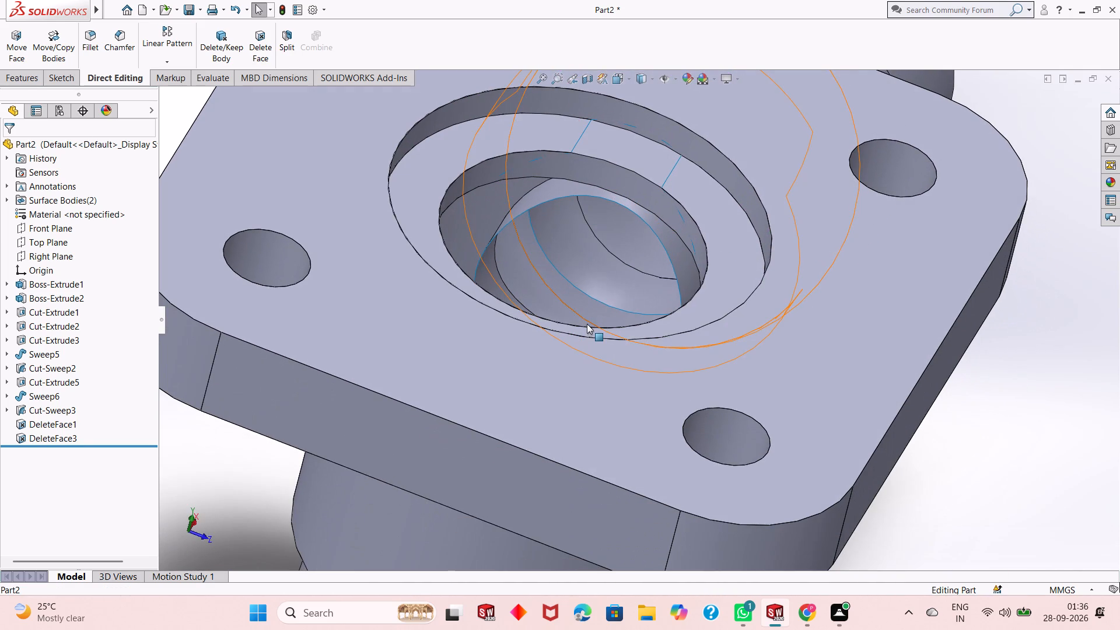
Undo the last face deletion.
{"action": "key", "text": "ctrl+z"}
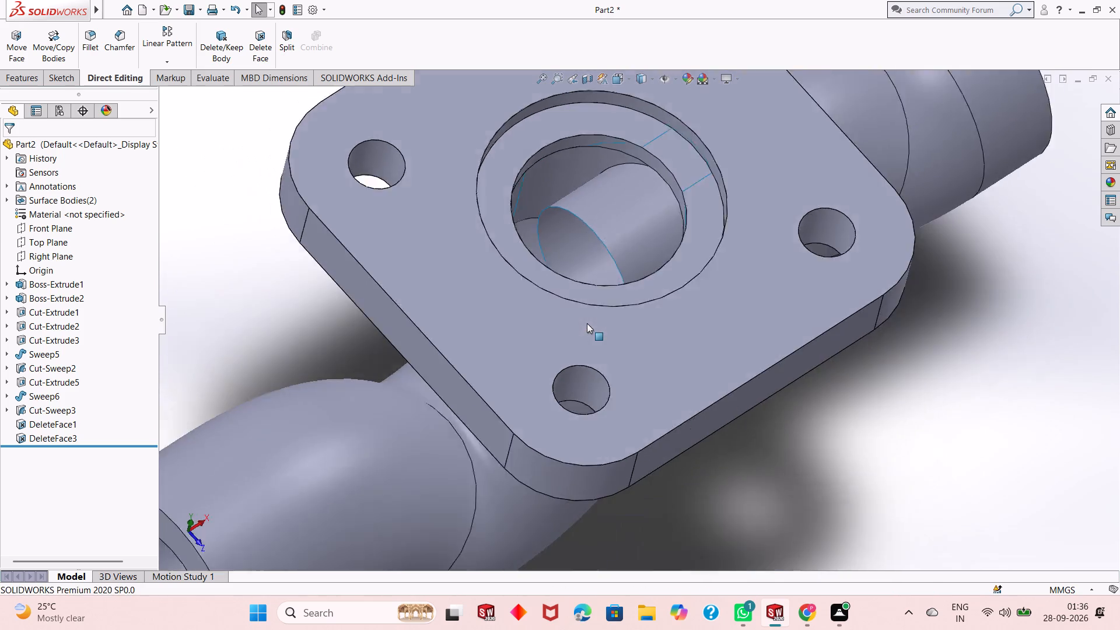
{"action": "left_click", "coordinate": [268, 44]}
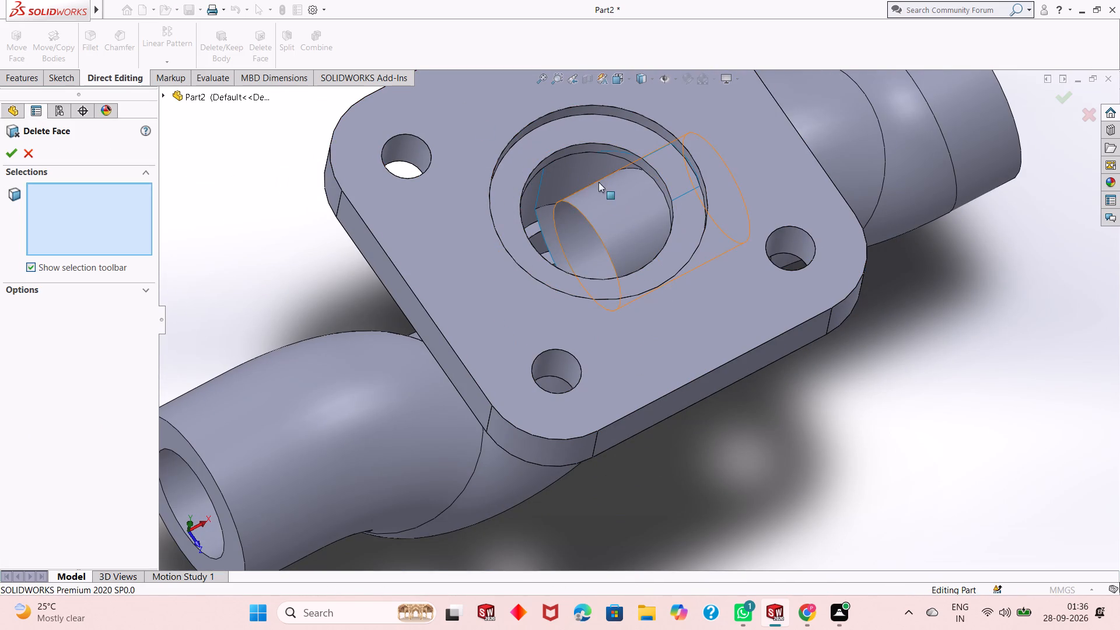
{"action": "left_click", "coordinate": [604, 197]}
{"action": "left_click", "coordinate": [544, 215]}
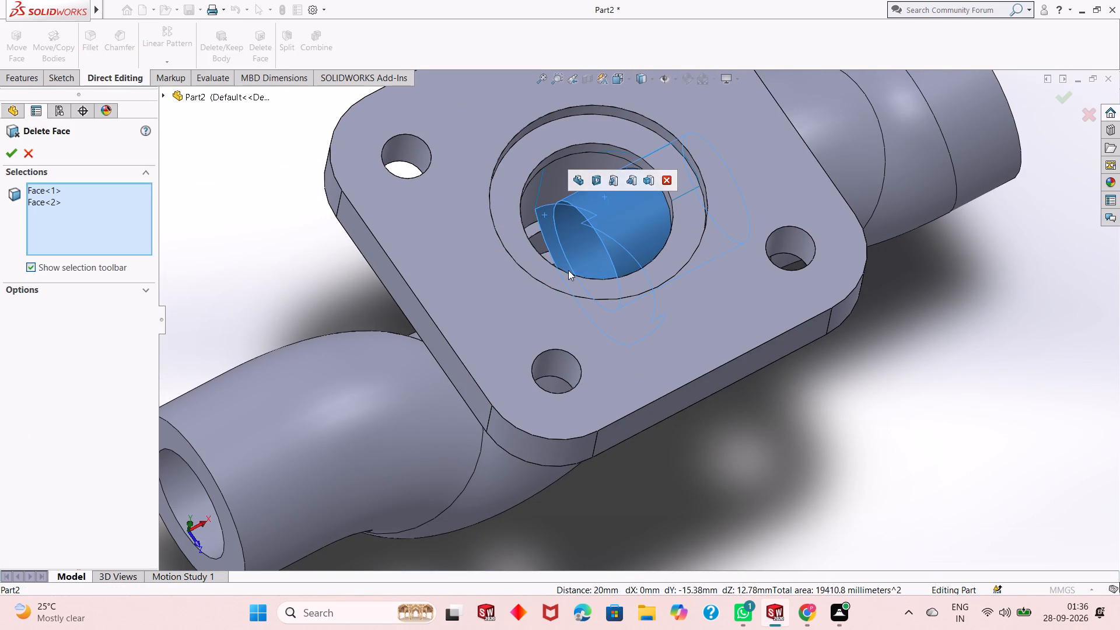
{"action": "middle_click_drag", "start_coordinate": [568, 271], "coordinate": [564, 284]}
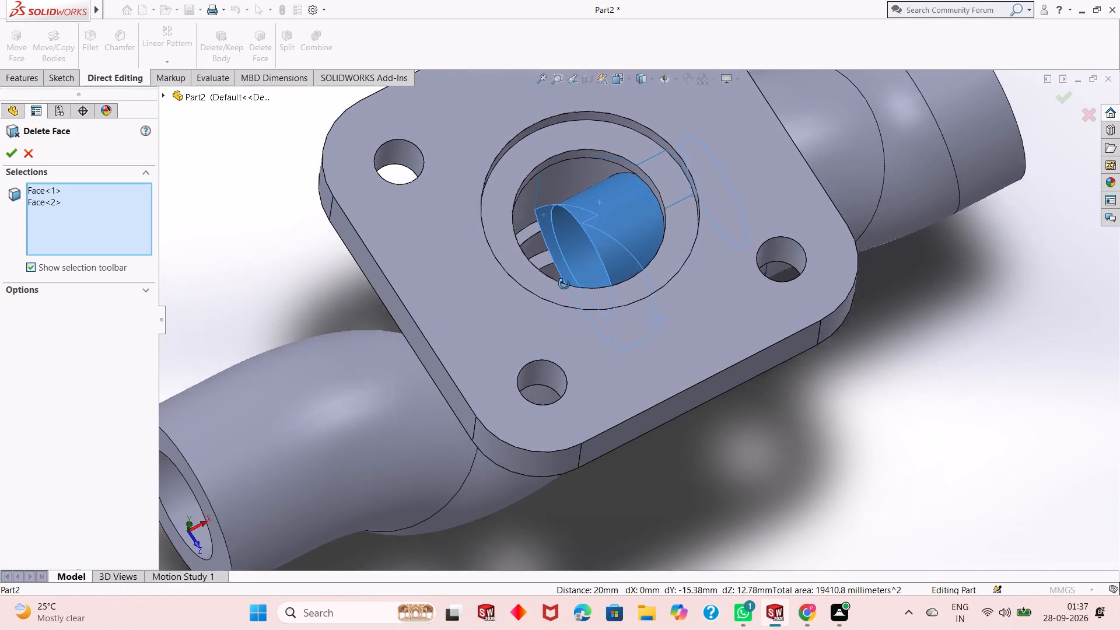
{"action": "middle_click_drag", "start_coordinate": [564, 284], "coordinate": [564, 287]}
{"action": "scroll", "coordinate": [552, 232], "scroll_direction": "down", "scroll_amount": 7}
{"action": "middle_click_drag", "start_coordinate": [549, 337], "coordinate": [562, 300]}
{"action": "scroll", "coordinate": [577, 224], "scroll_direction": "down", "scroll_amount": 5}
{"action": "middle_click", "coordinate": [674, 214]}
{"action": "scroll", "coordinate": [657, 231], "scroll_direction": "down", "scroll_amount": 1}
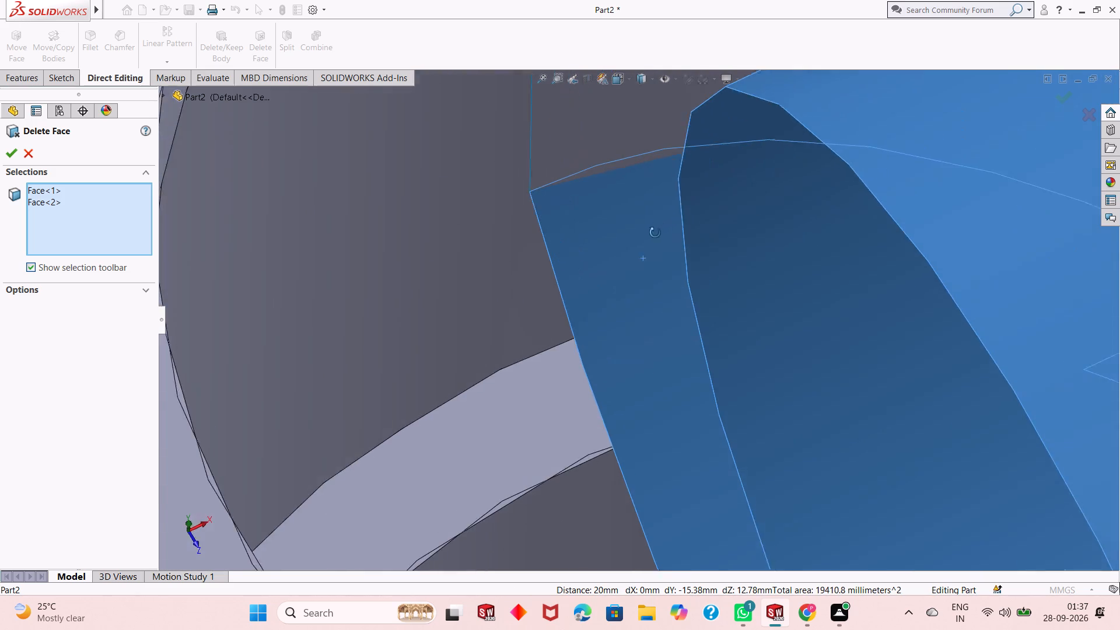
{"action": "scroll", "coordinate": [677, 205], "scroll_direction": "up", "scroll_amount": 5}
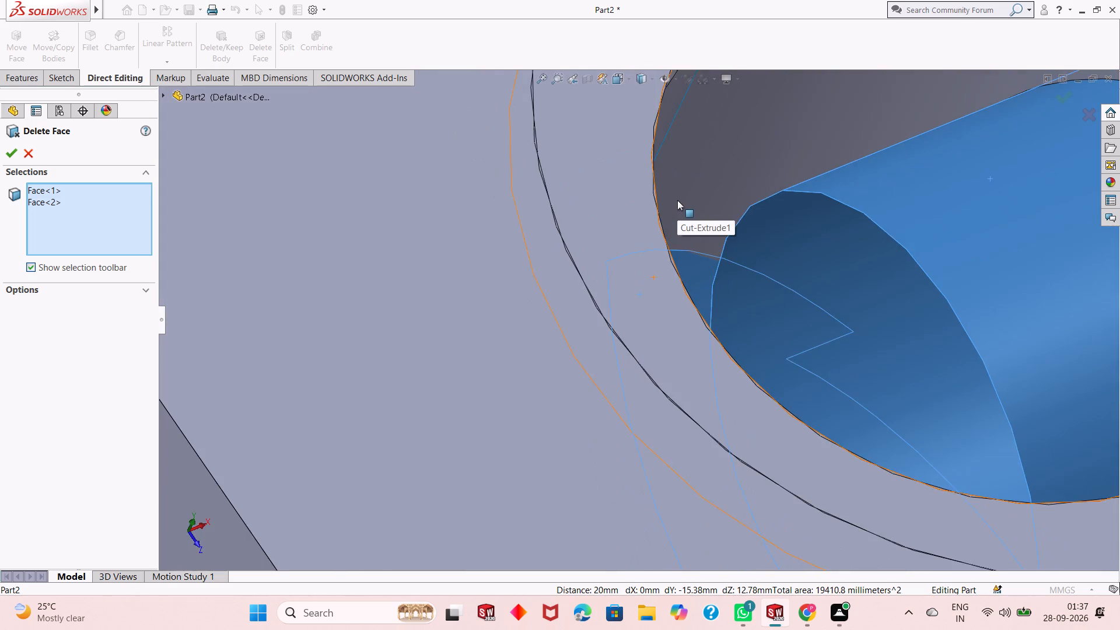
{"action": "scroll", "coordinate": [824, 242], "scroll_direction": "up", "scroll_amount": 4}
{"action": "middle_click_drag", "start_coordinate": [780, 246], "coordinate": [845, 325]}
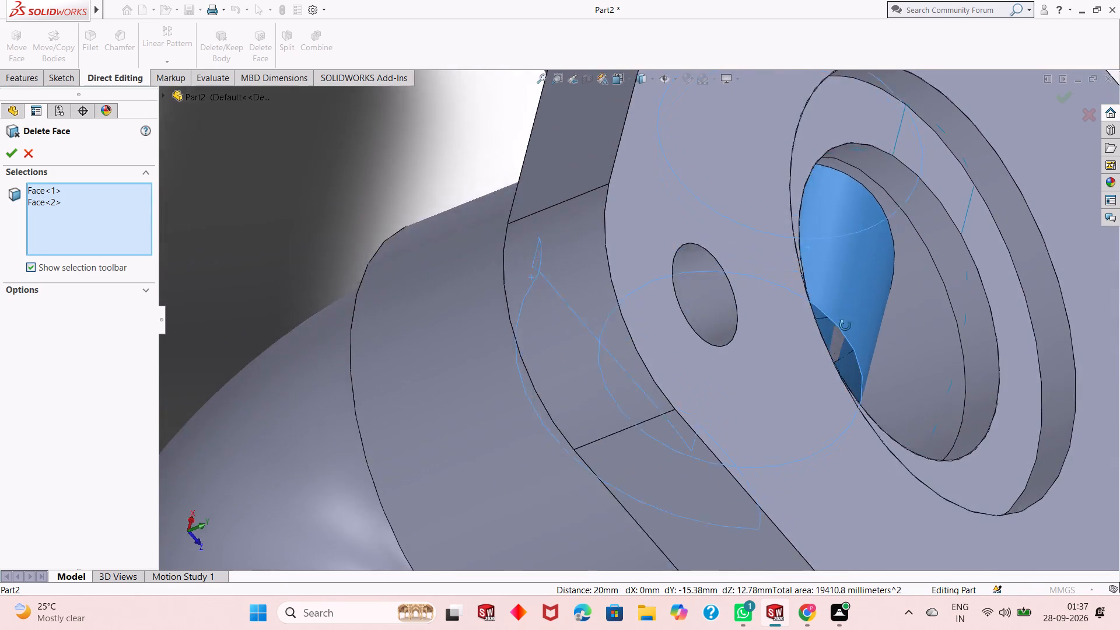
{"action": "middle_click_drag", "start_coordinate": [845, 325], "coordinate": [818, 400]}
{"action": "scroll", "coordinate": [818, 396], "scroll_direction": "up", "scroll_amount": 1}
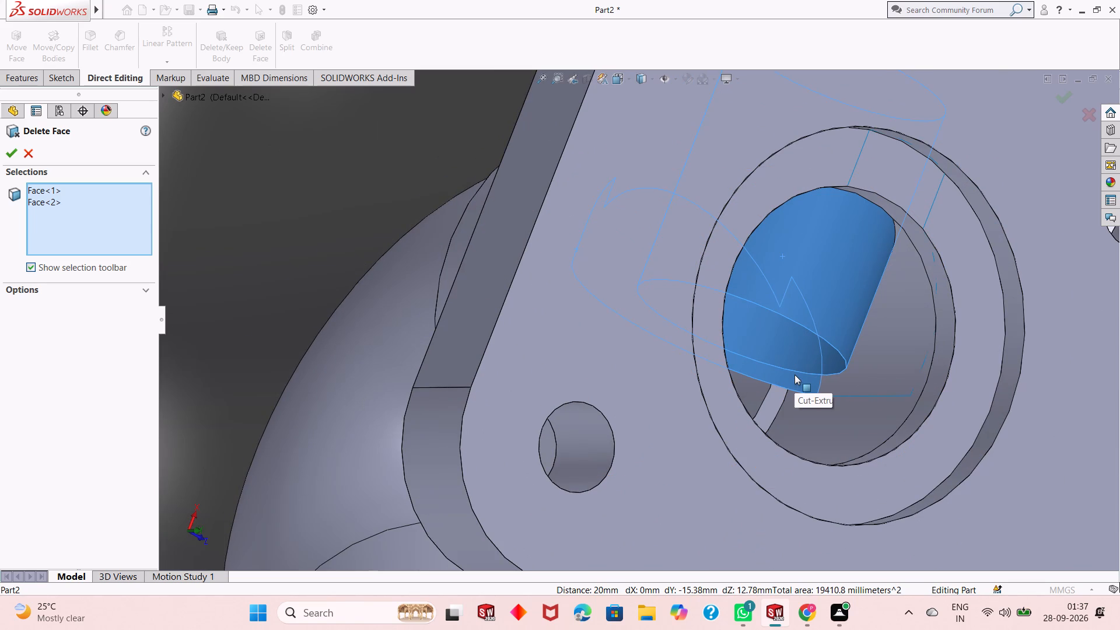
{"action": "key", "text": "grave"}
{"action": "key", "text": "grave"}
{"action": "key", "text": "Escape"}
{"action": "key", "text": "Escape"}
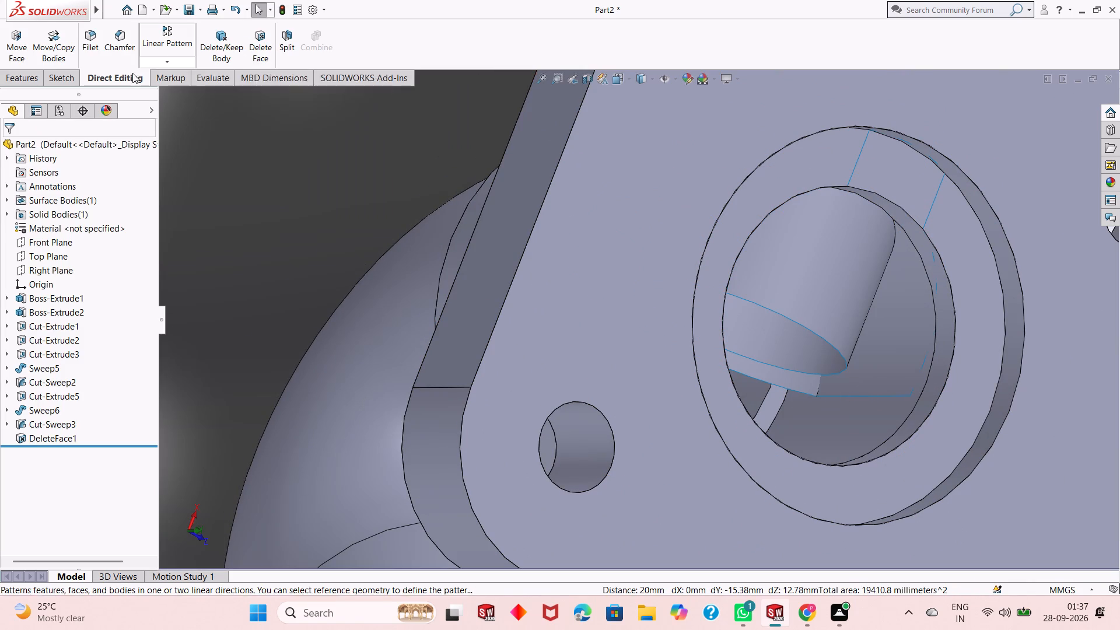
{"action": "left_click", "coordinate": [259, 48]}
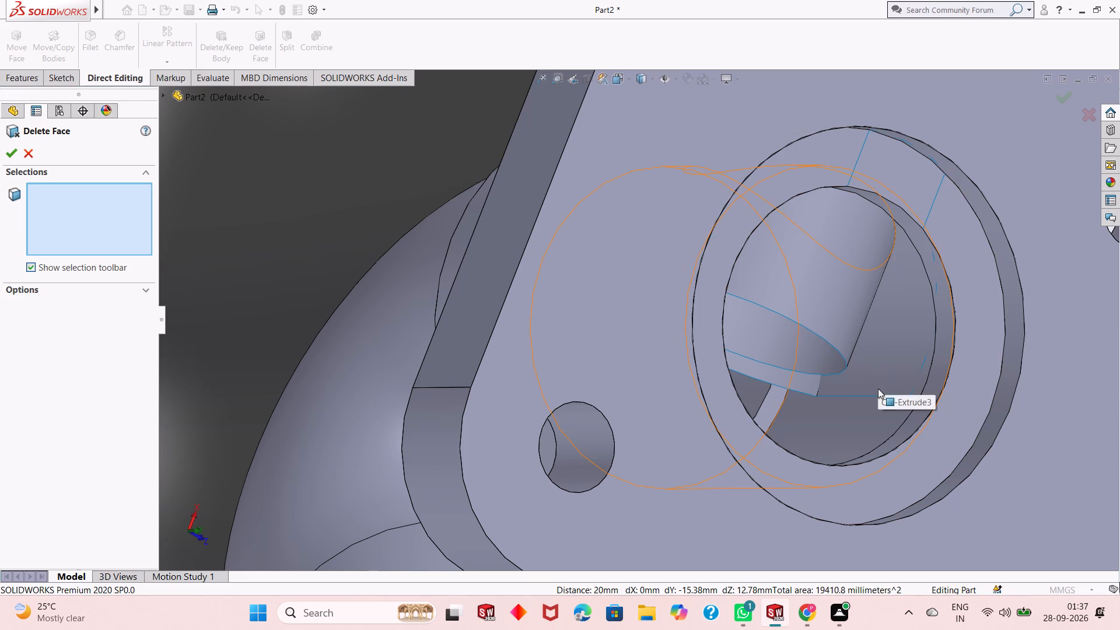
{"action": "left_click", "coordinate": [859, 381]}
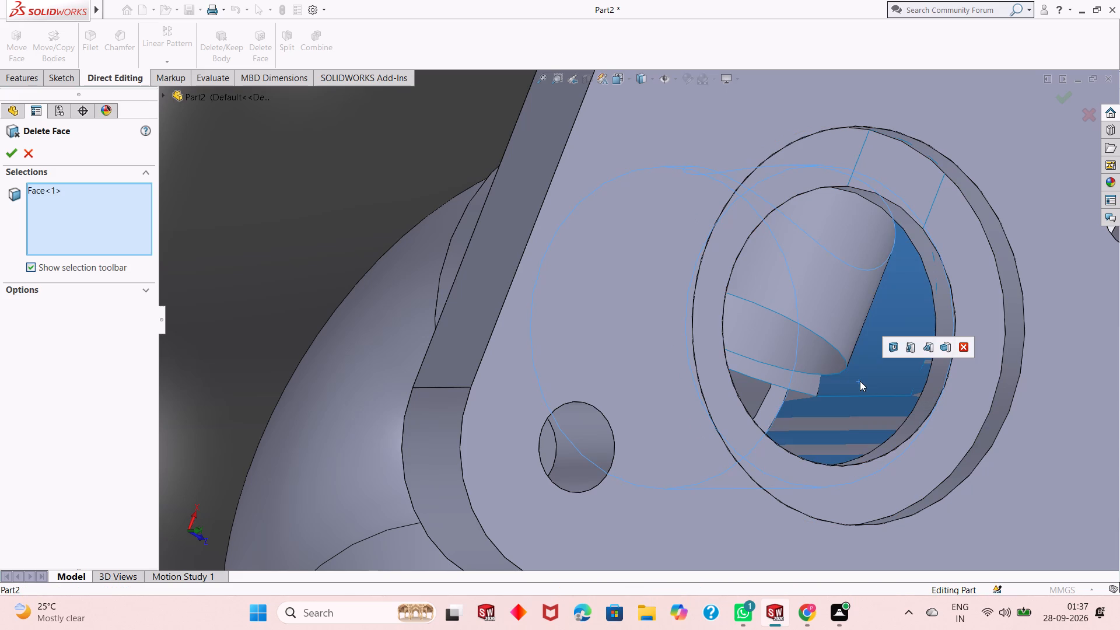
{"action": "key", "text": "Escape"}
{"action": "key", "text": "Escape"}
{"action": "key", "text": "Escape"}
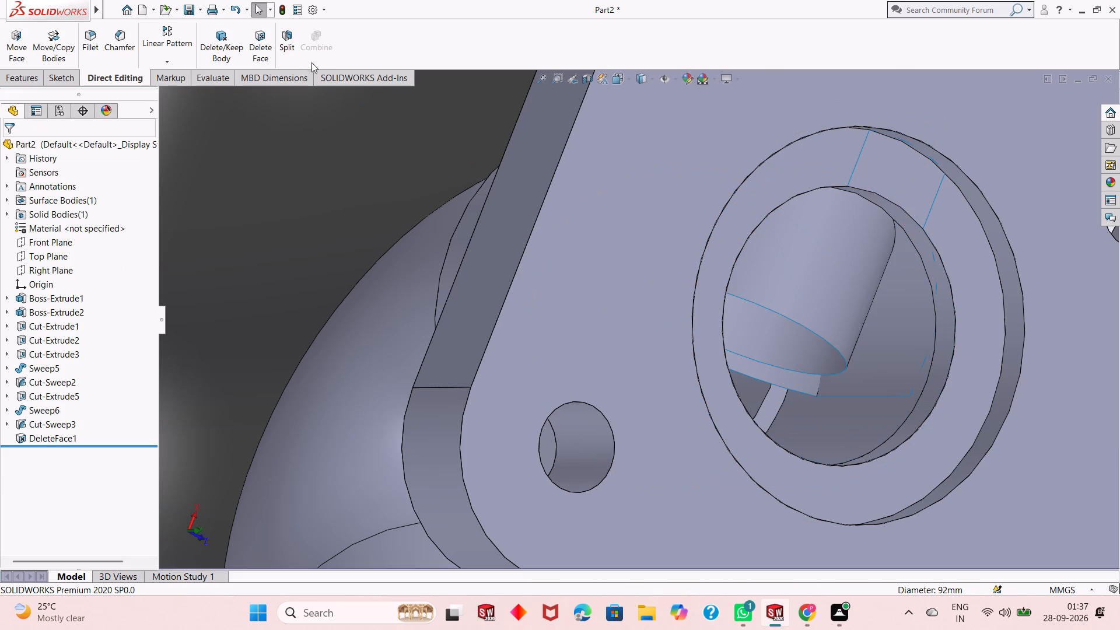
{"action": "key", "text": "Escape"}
Delete the two cylindrical faces of the branch pipe stub protruding into the bore, leaving the bore's wall face unselected.
{"action": "left_click", "coordinate": [269, 52]}
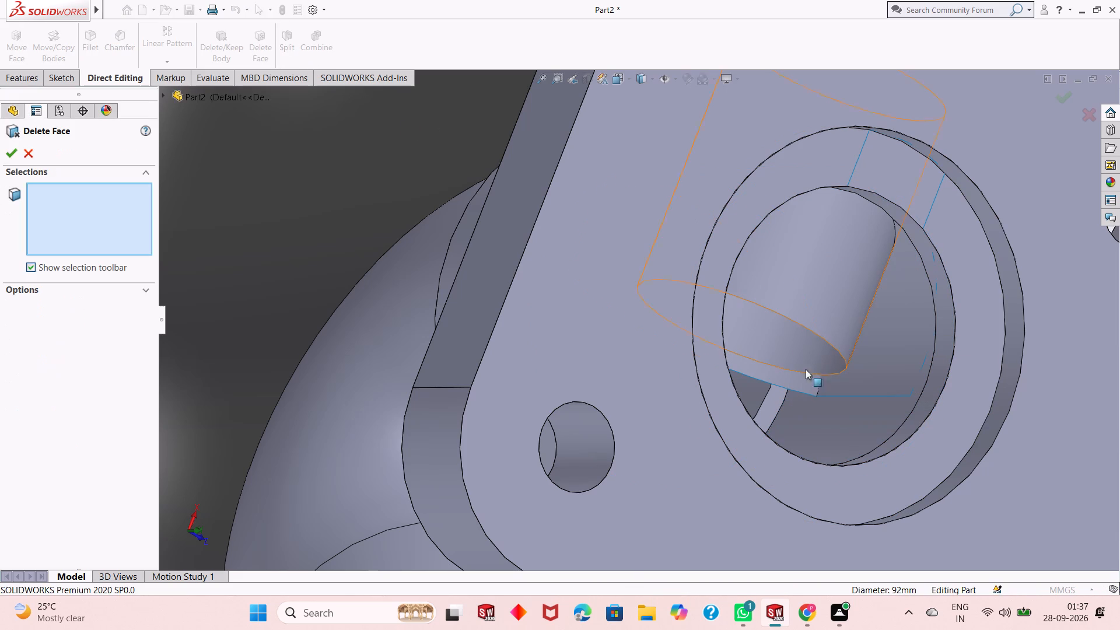
{"action": "left_click", "coordinate": [792, 383]}
{"action": "left_click", "coordinate": [799, 356]}
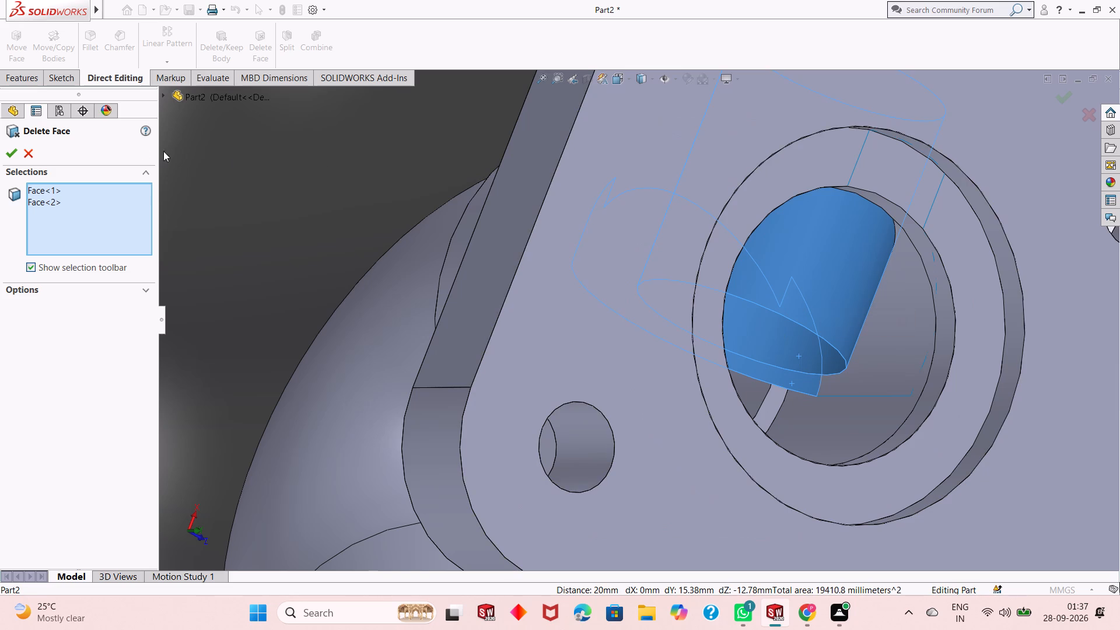
{"action": "left_click", "coordinate": [8, 159]}
{"action": "key", "text": "Escape"}
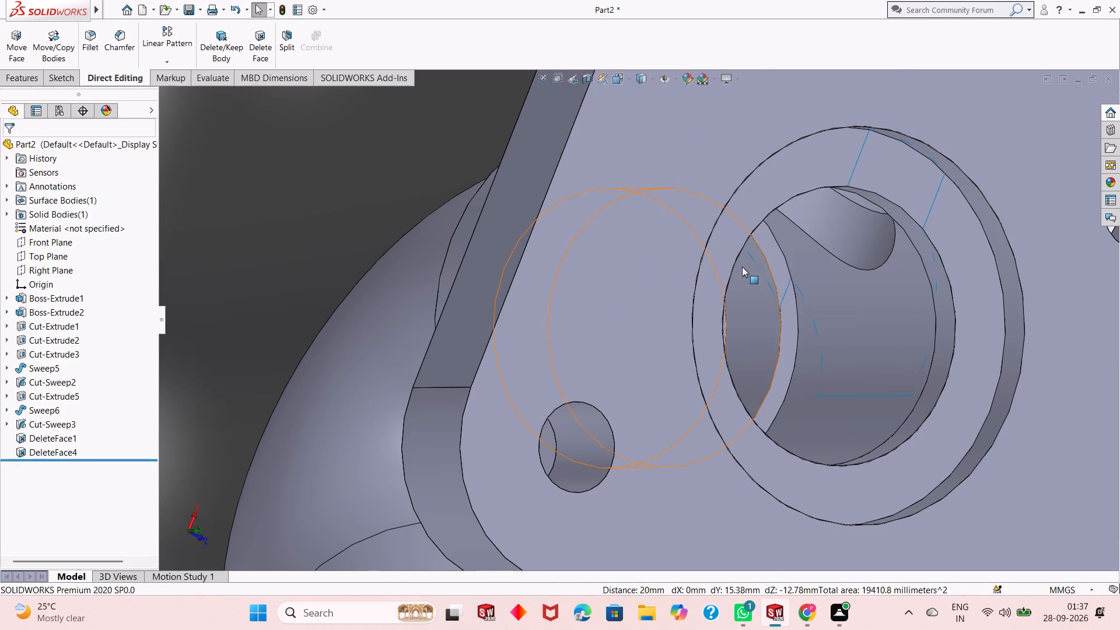
Examine the cleared bore and the whole part from several angles, and preview a section through the Front Plane.
{"action": "middle_click_drag", "start_coordinate": [790, 311], "coordinate": [781, 201]}
{"action": "scroll", "coordinate": [780, 199], "scroll_direction": "up", "scroll_amount": 6}
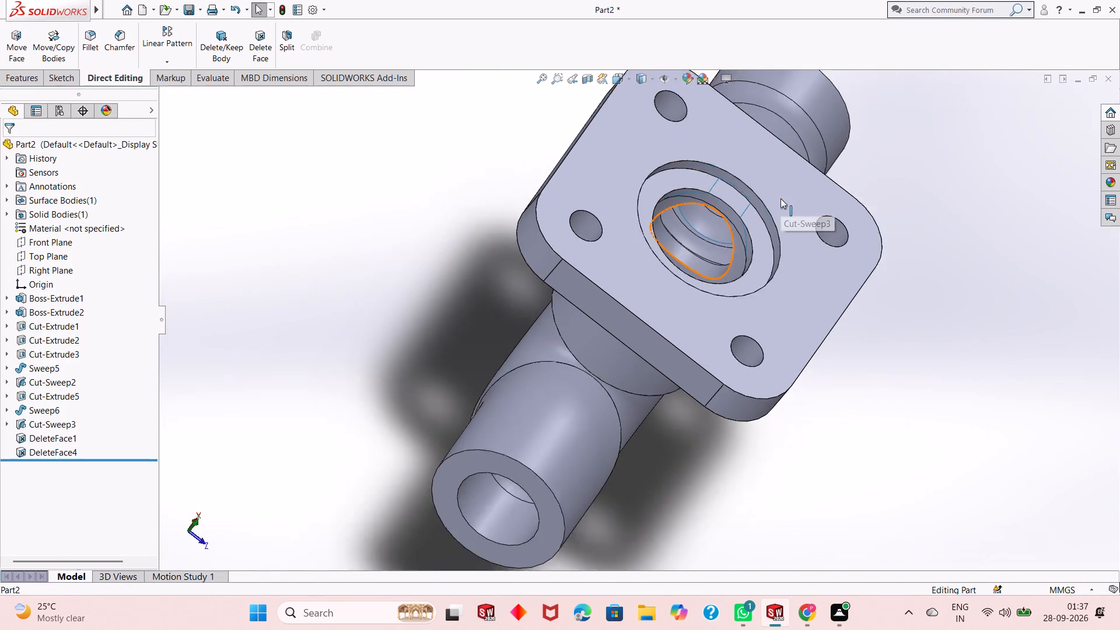
{"action": "middle_click_drag", "start_coordinate": [855, 352], "coordinate": [831, 243]}
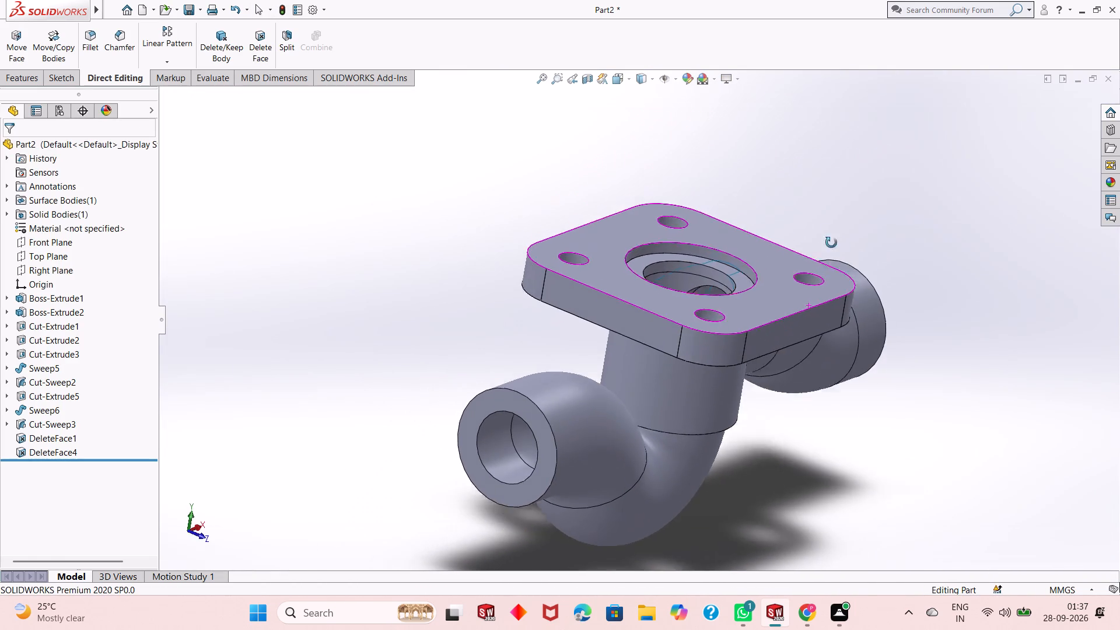
{"action": "middle_click_drag", "start_coordinate": [831, 243], "coordinate": [797, 246]}
{"action": "scroll", "coordinate": [753, 458], "scroll_direction": "up", "scroll_amount": 2}
{"action": "middle_click_drag", "start_coordinate": [801, 435], "coordinate": [811, 430]}
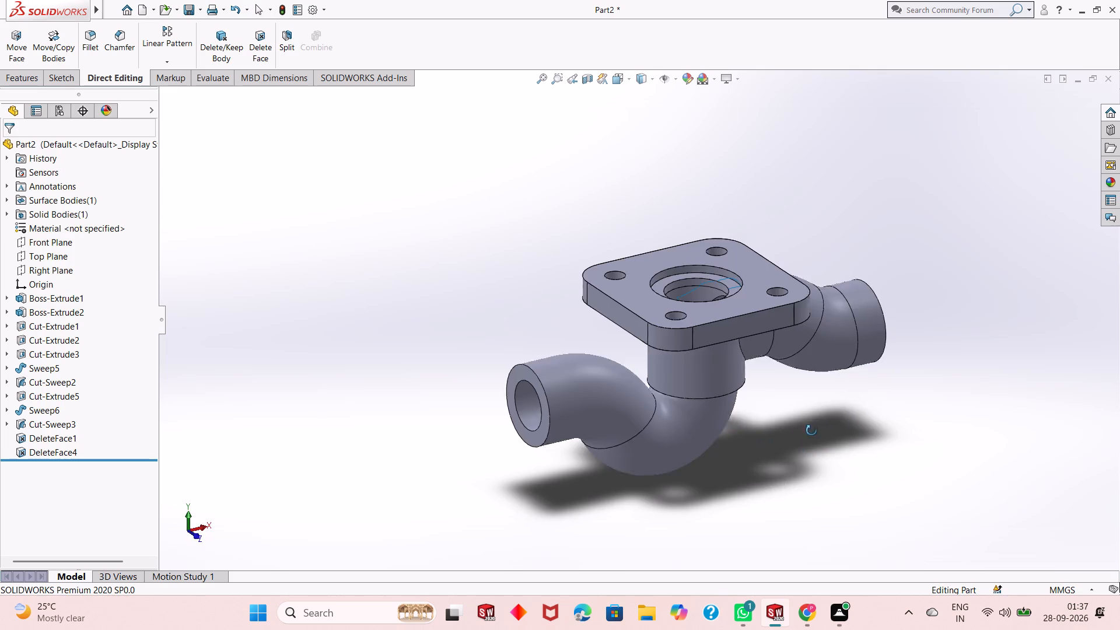
{"action": "middle_click_drag", "start_coordinate": [811, 430], "coordinate": [779, 399]}
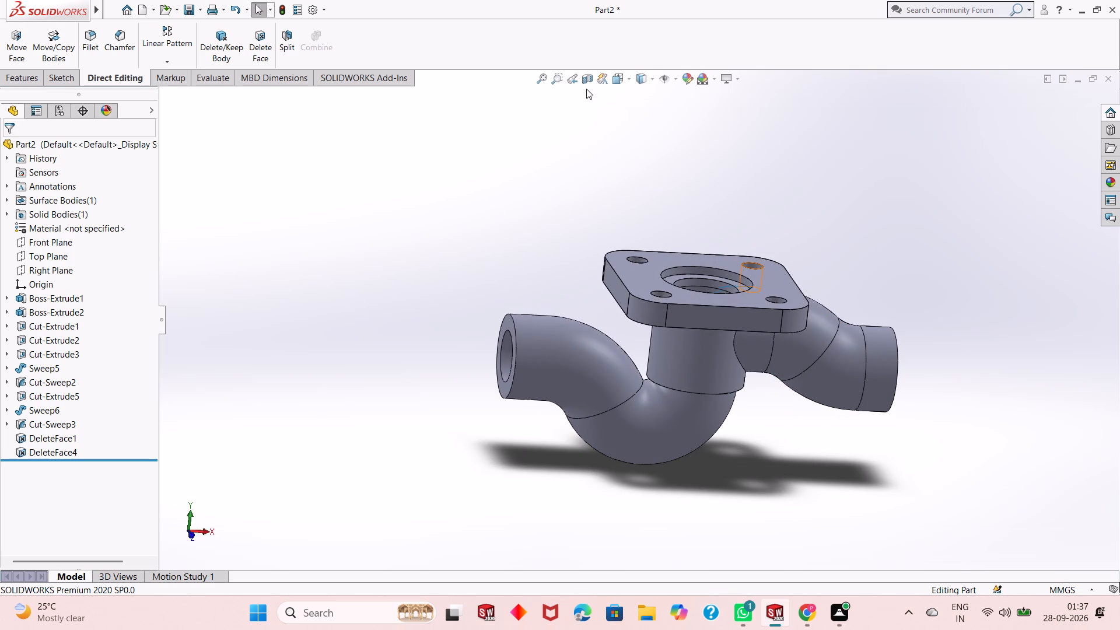
{"action": "left_click", "coordinate": [585, 82]}
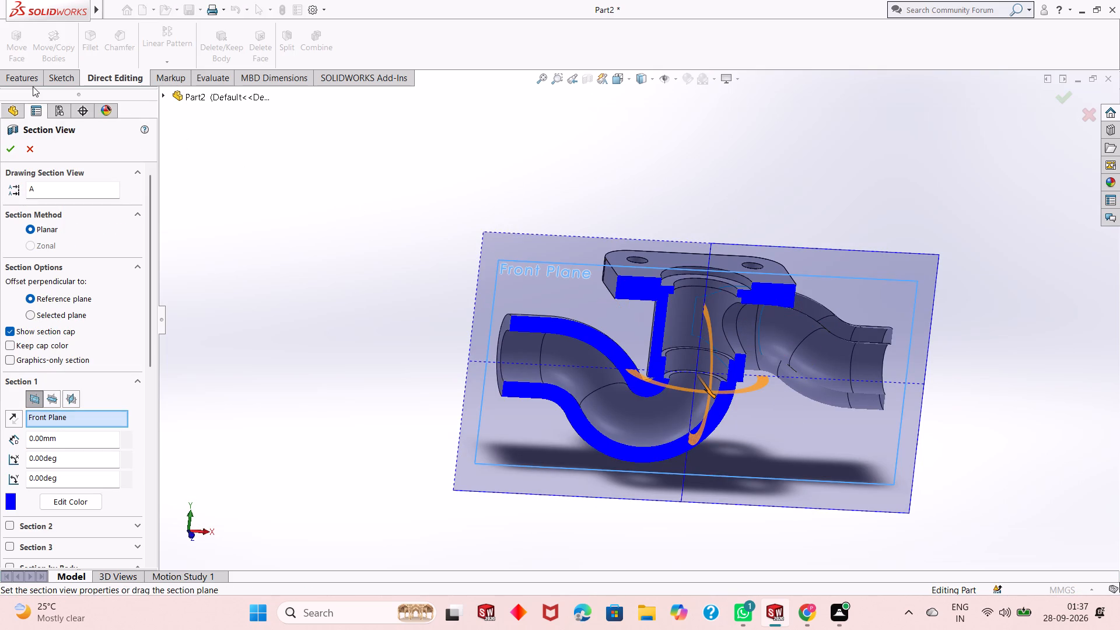
{"action": "left_click", "coordinate": [29, 156]}
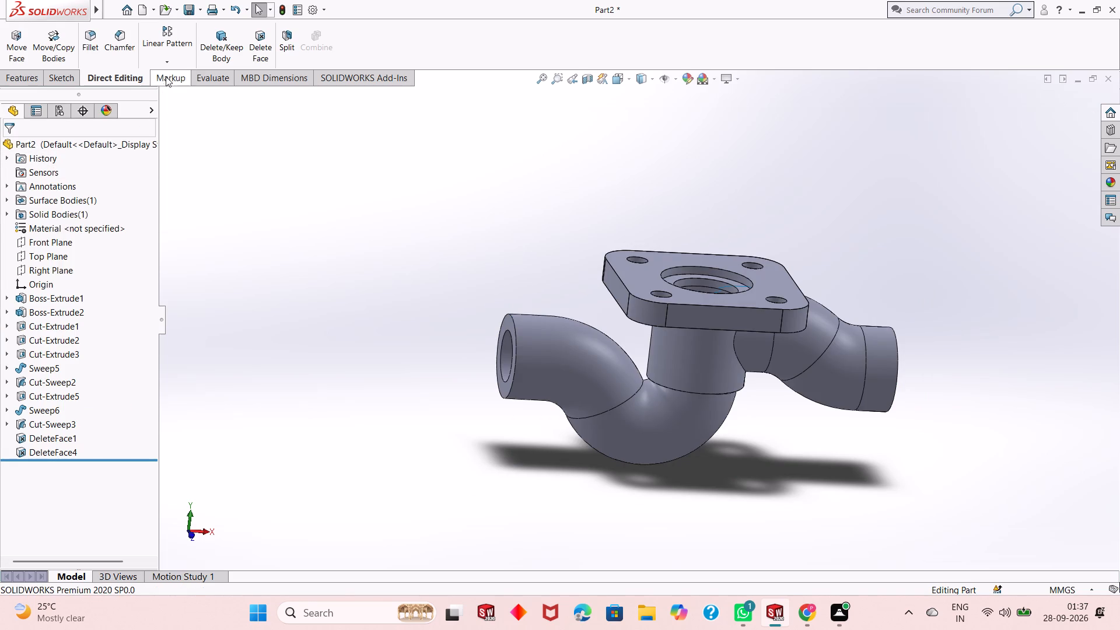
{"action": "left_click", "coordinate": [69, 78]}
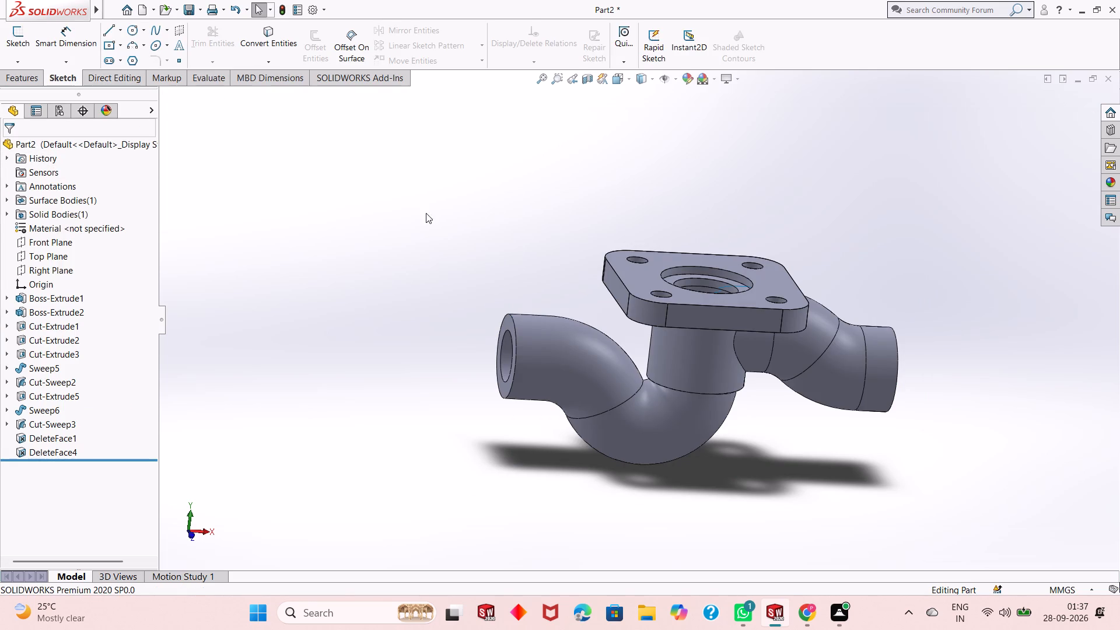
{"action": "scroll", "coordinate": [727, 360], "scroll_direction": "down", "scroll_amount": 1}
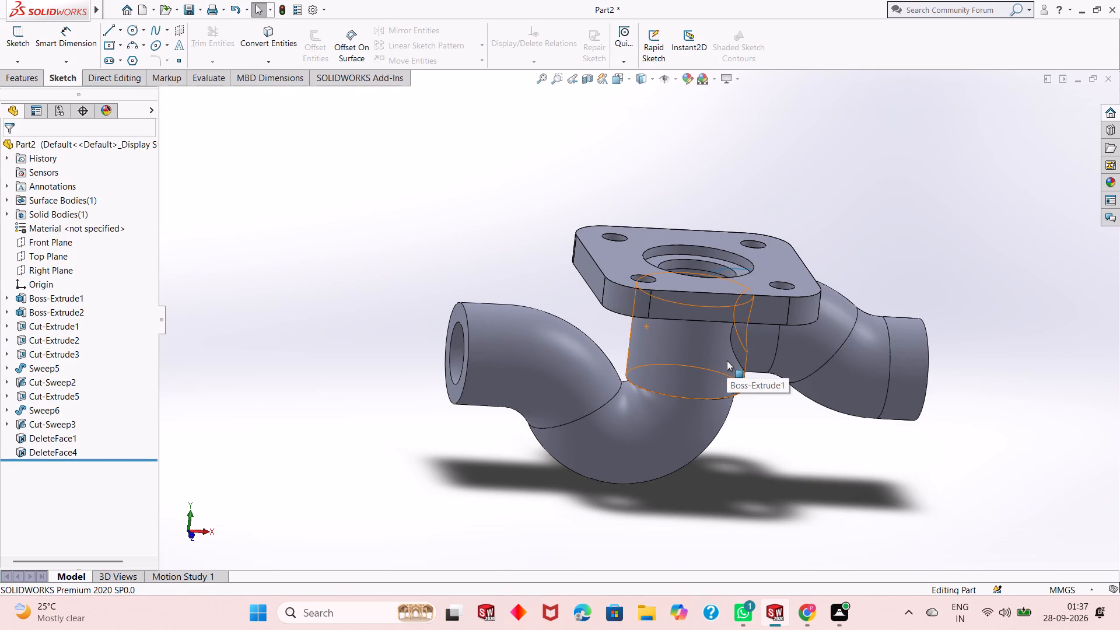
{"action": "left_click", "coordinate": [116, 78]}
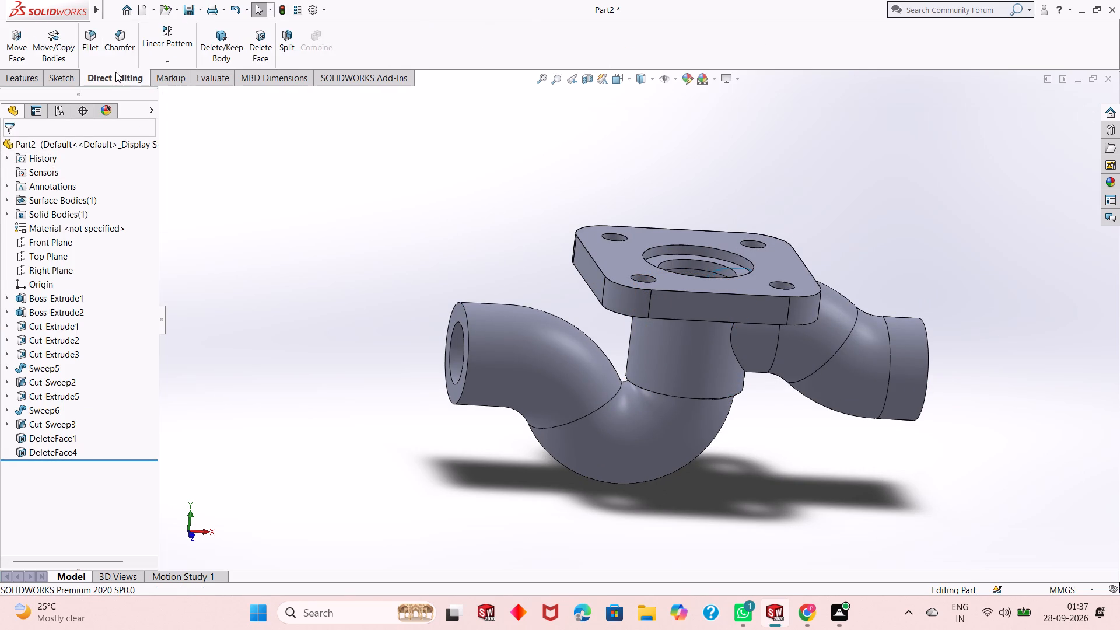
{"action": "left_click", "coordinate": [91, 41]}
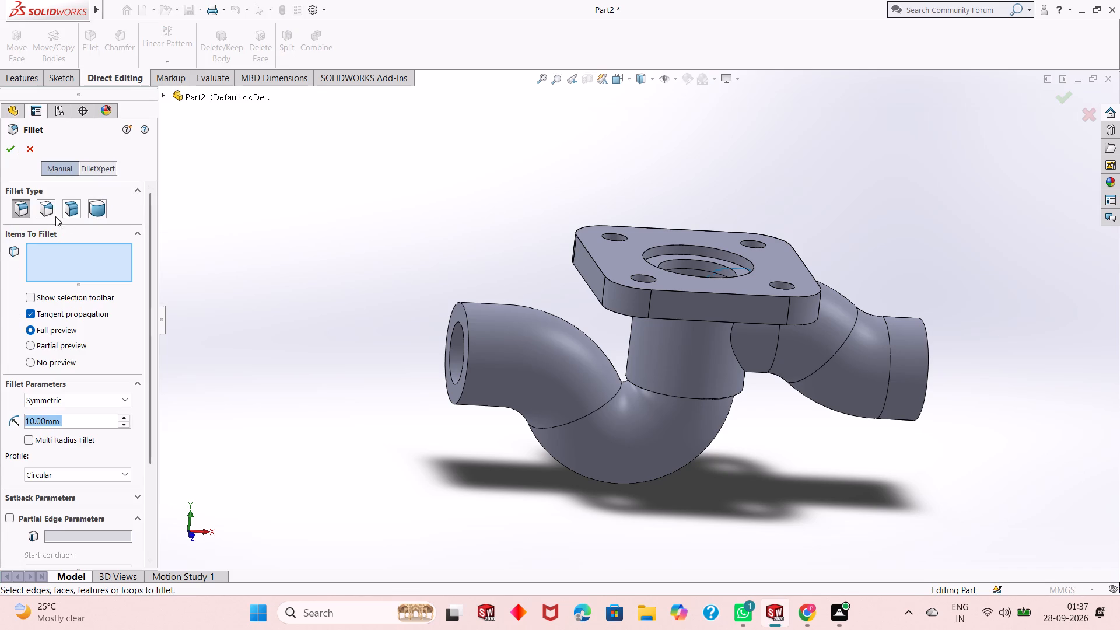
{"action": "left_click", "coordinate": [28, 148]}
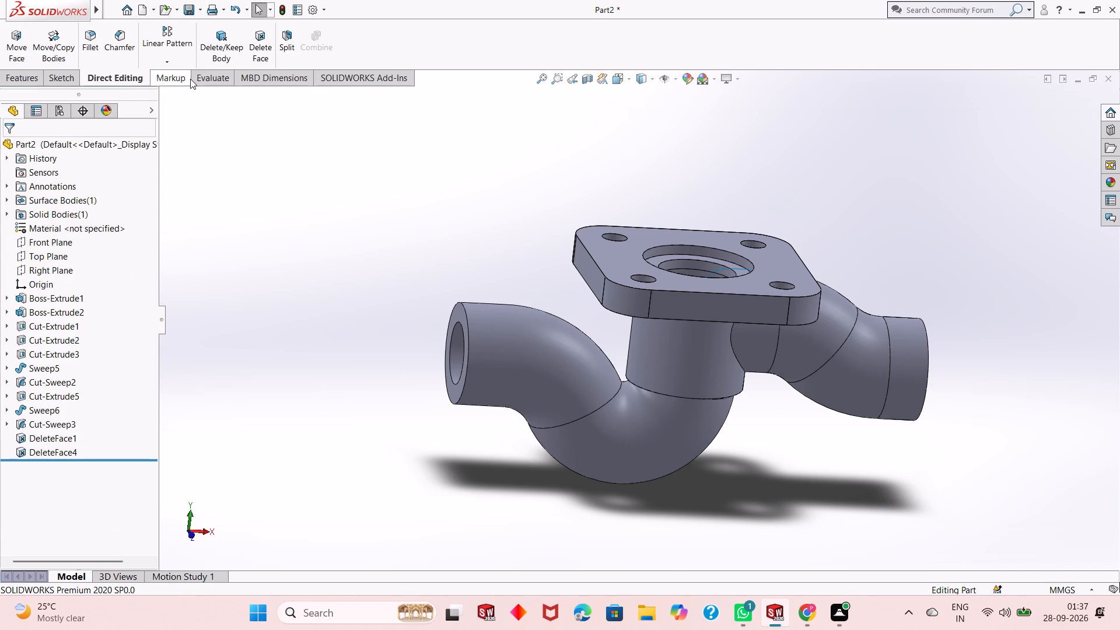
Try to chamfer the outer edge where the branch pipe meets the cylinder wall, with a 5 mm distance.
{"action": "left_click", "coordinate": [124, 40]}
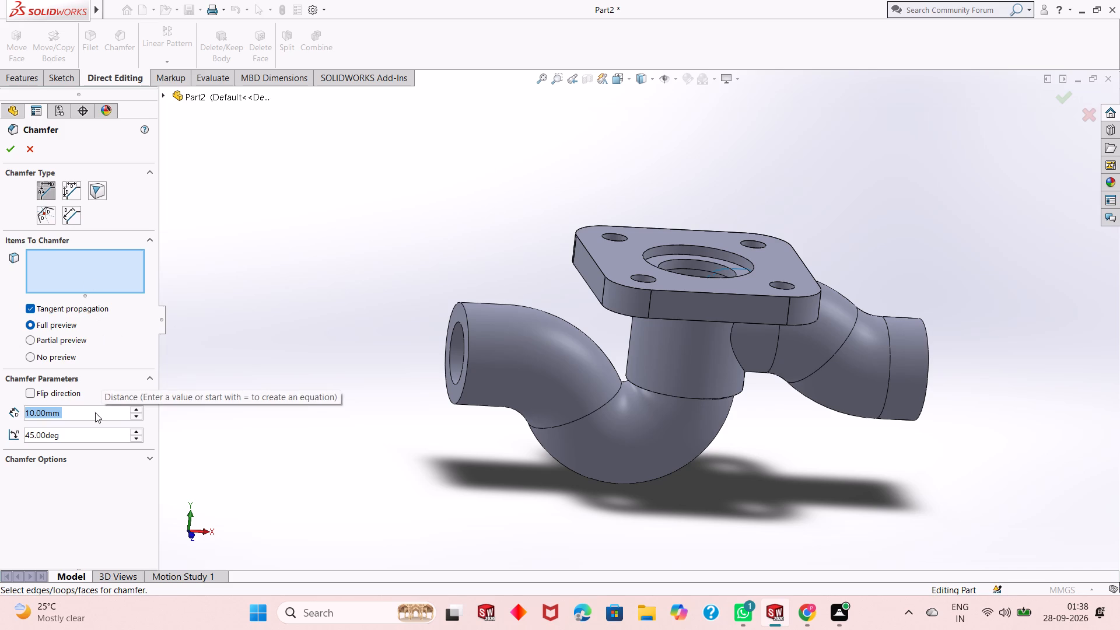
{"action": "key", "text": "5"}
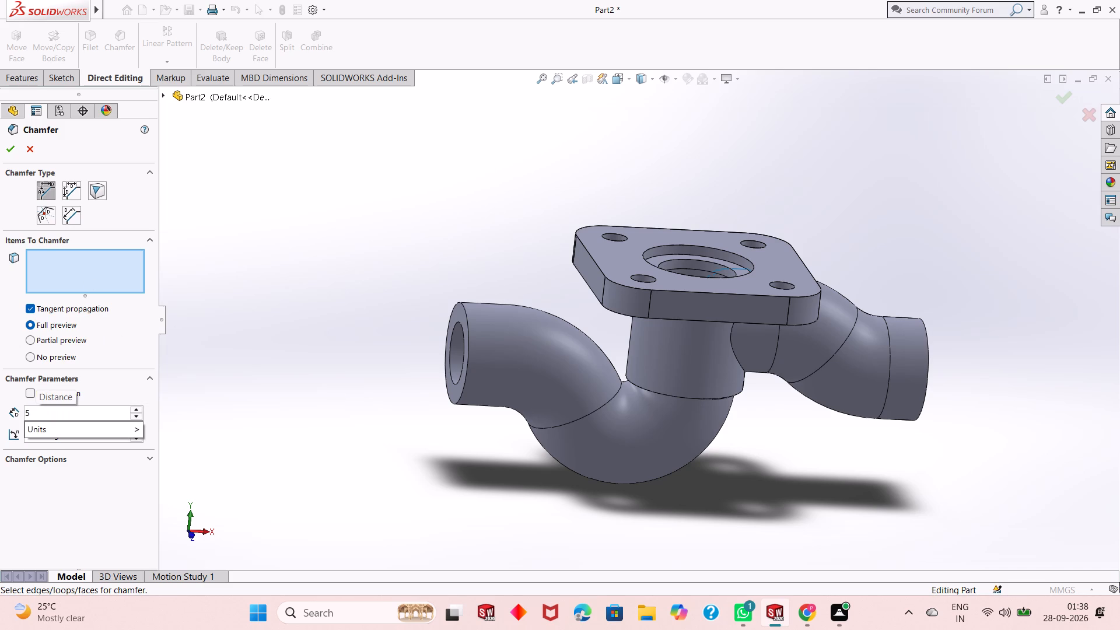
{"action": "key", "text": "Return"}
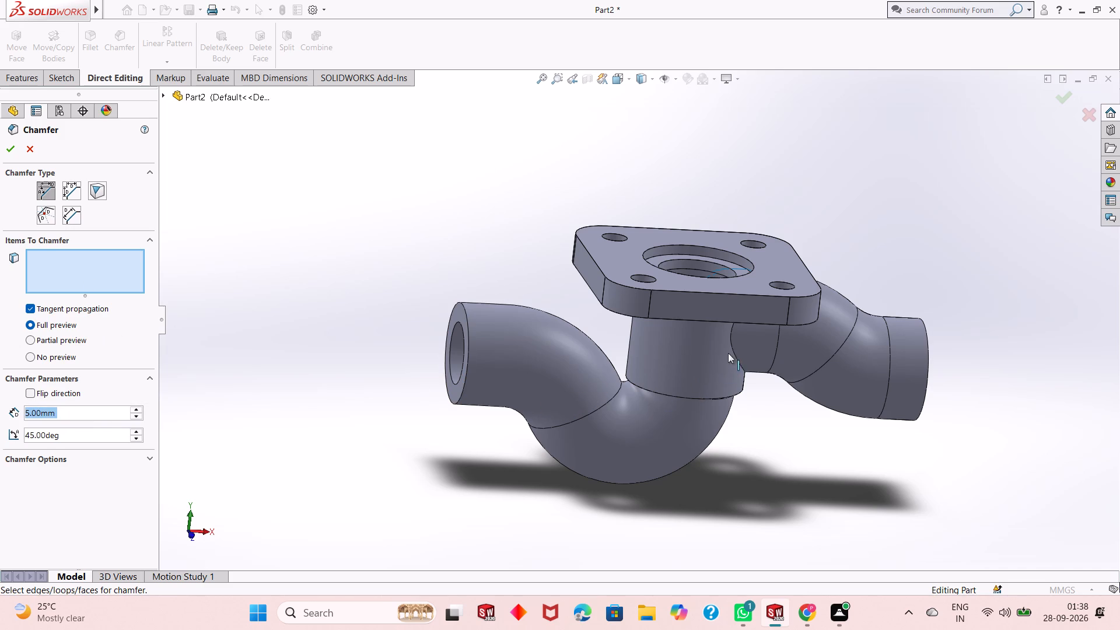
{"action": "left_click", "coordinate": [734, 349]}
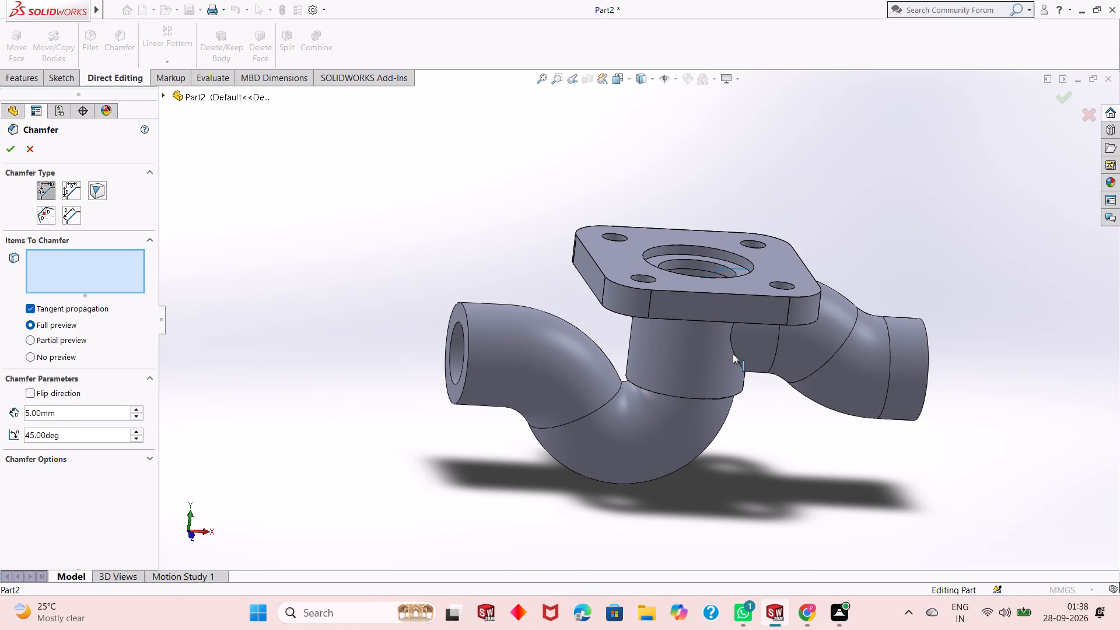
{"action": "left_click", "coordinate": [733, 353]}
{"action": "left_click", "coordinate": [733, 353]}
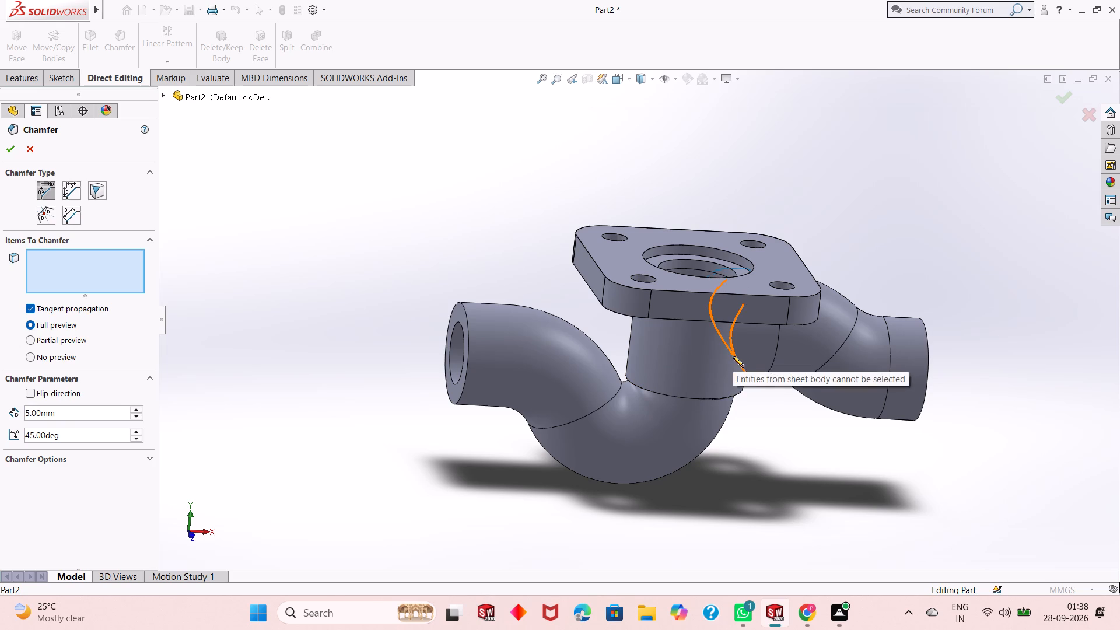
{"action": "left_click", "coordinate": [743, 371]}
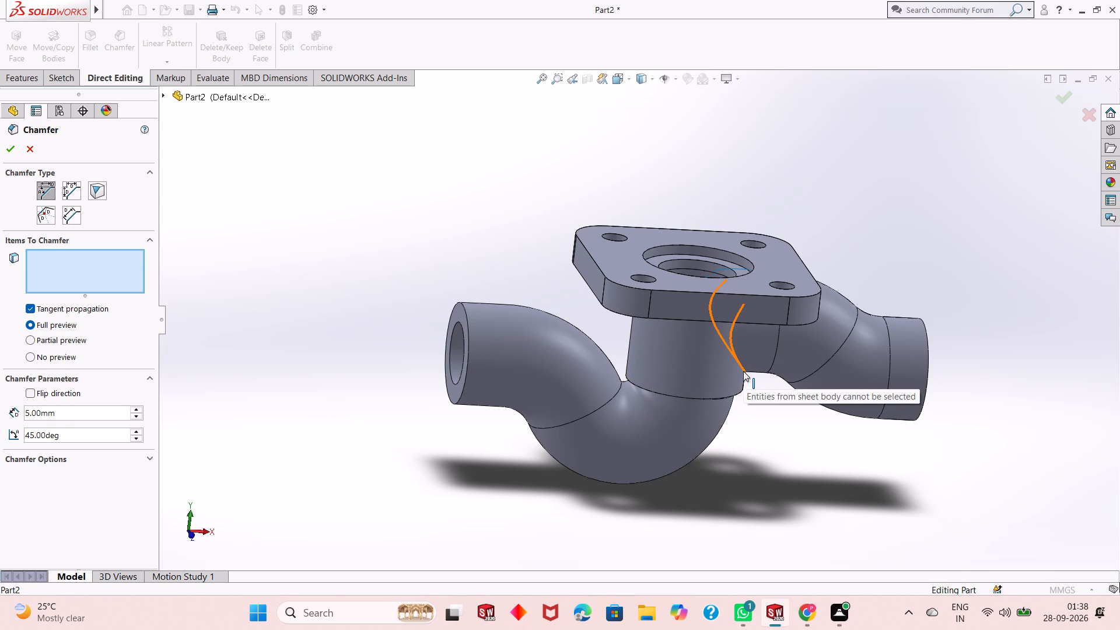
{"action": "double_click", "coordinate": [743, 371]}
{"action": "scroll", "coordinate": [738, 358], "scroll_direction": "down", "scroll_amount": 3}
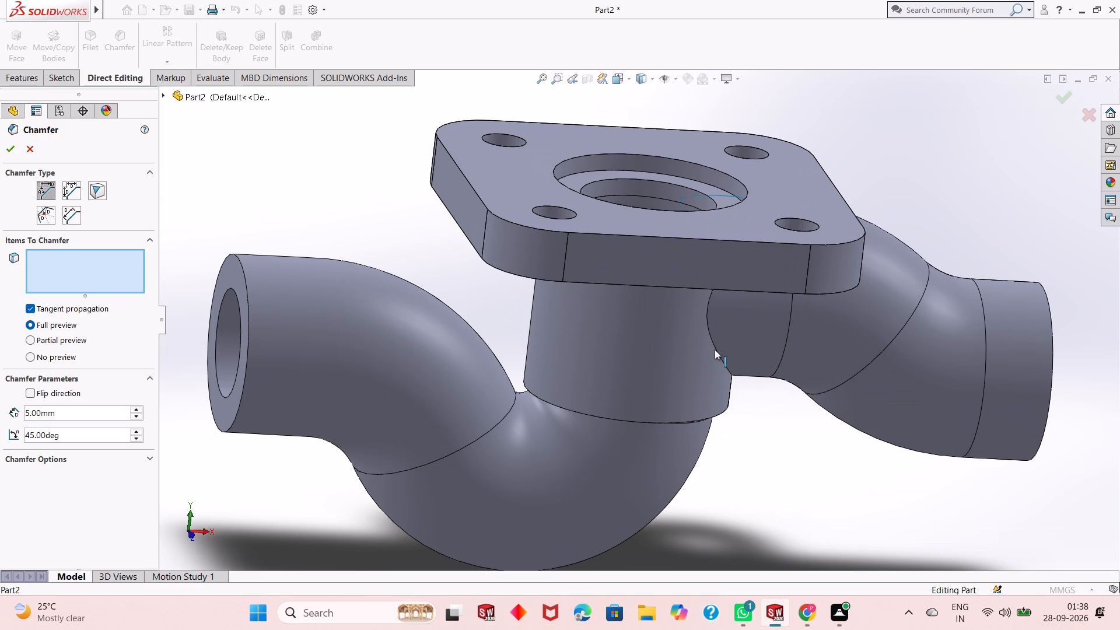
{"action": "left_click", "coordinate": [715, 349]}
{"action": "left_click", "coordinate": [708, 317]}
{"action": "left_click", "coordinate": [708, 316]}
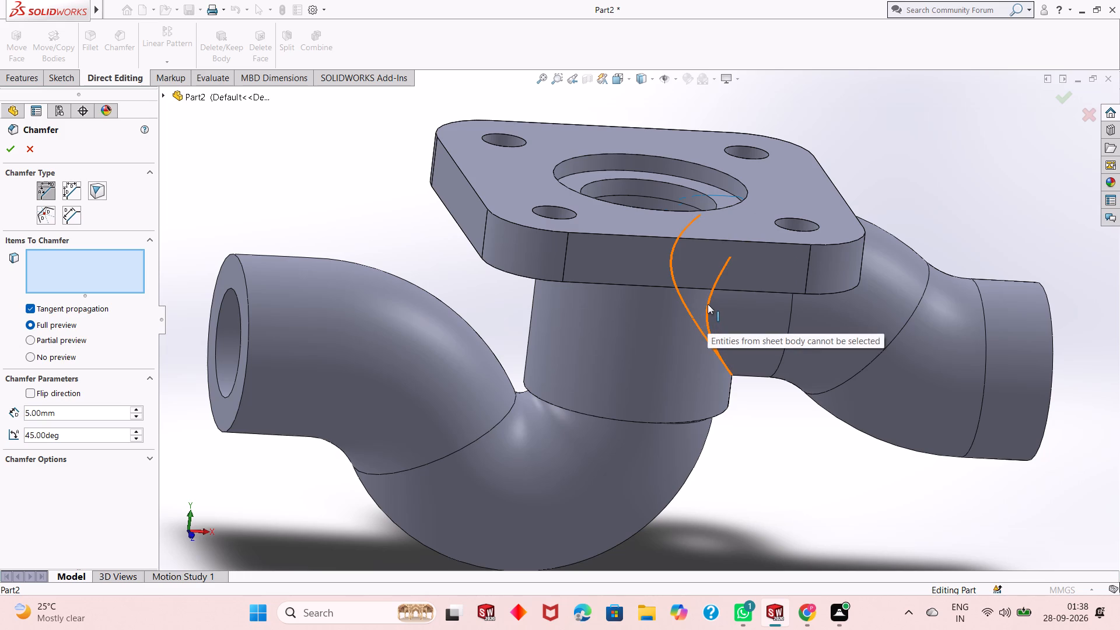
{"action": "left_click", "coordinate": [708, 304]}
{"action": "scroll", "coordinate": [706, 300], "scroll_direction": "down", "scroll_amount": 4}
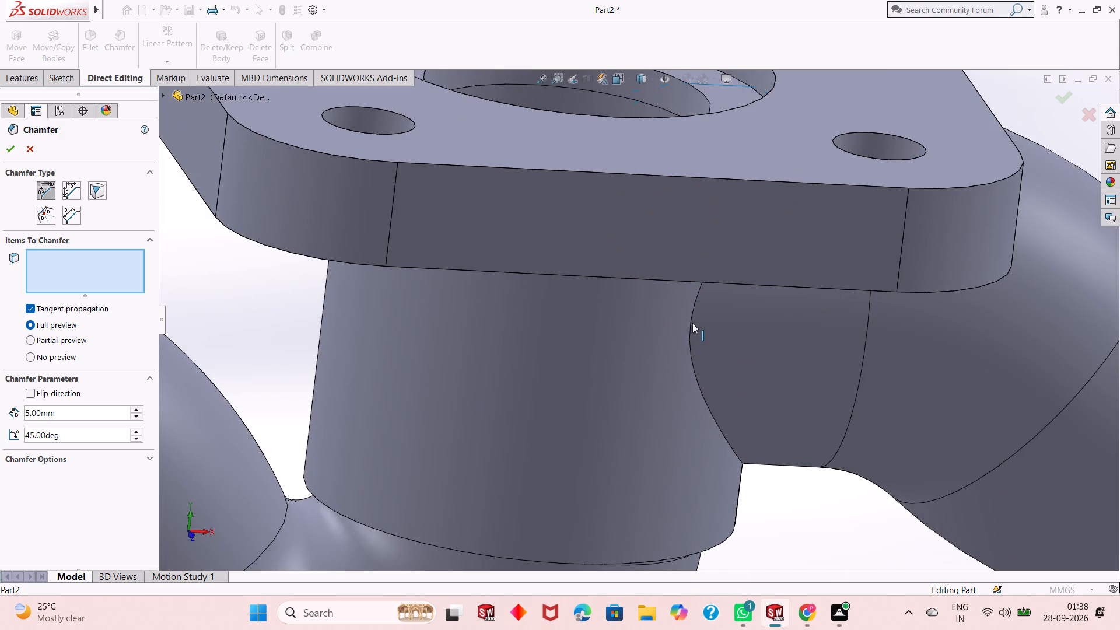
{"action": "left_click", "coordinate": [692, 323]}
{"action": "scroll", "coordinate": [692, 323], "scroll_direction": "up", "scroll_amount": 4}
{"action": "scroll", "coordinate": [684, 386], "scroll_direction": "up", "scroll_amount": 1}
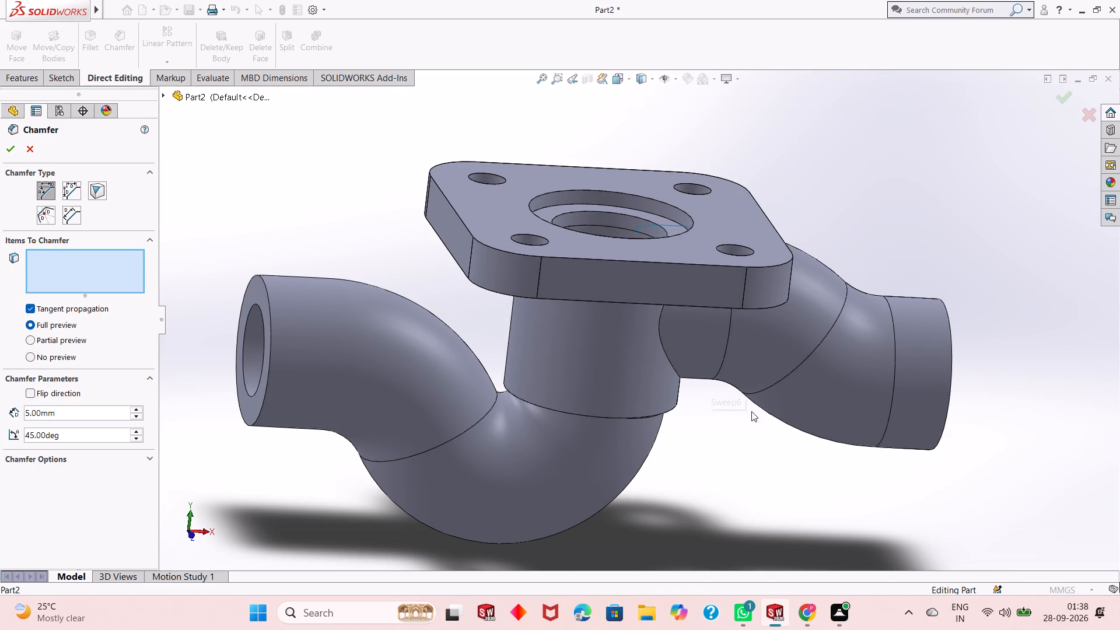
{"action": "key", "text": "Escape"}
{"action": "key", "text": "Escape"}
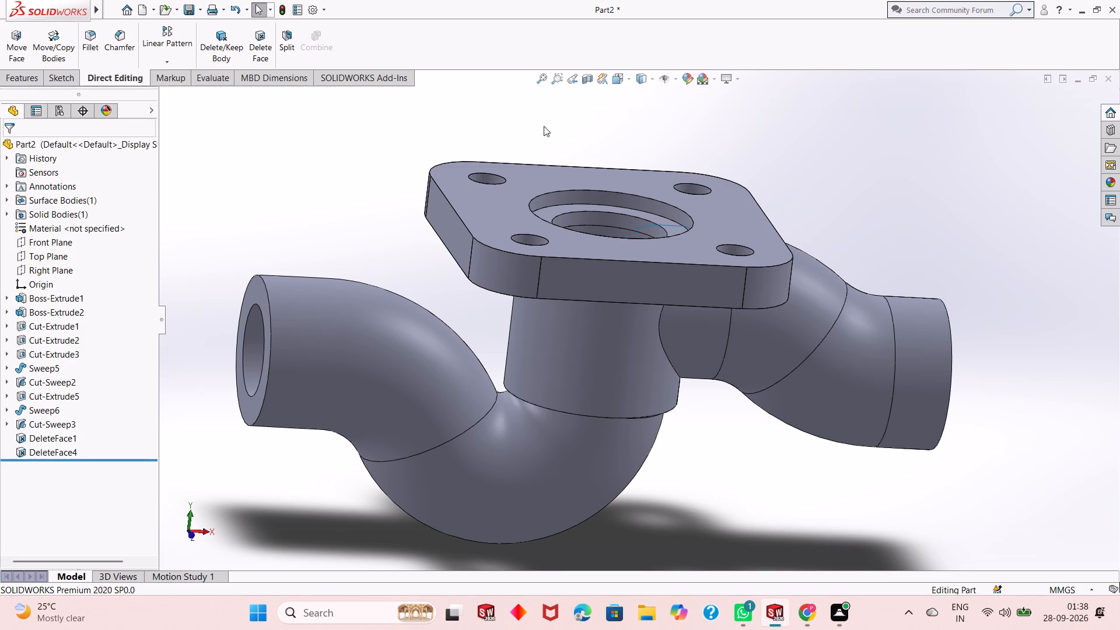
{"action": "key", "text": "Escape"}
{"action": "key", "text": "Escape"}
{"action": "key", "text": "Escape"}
Apply a section view of the part through the Front Plane.
{"action": "left_click", "coordinate": [590, 80]}
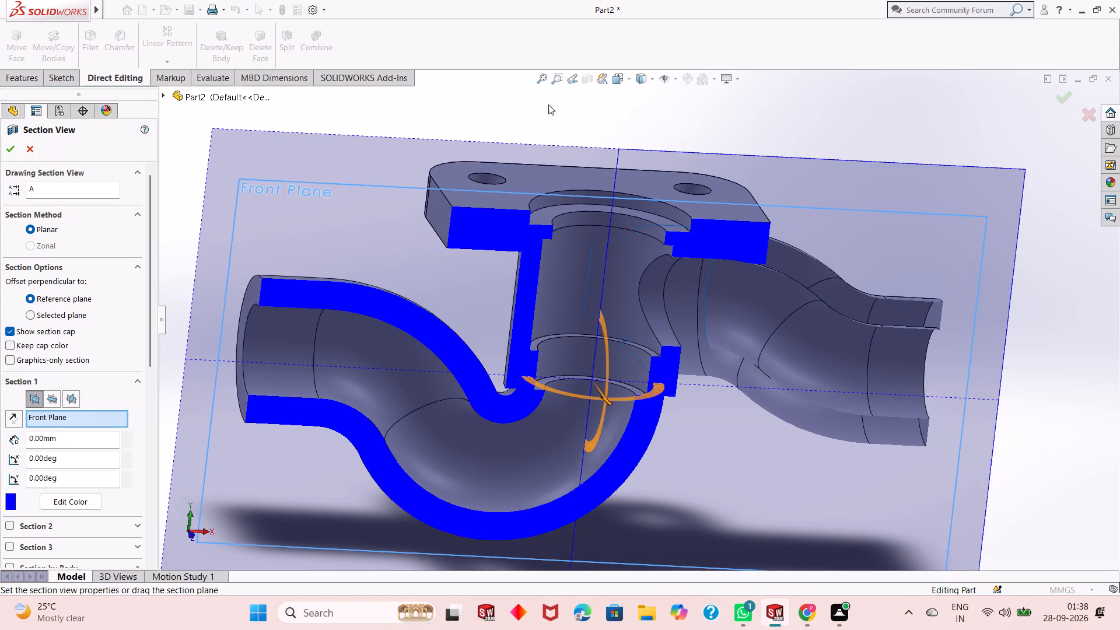
{"action": "left_click", "coordinate": [9, 145]}
{"action": "key", "text": "Escape"}
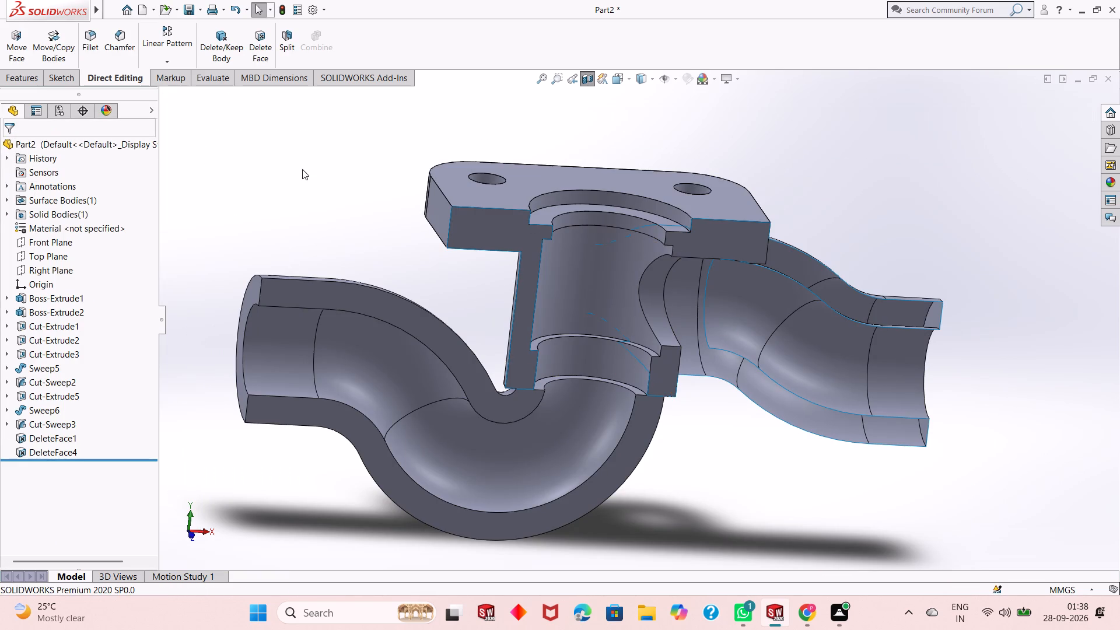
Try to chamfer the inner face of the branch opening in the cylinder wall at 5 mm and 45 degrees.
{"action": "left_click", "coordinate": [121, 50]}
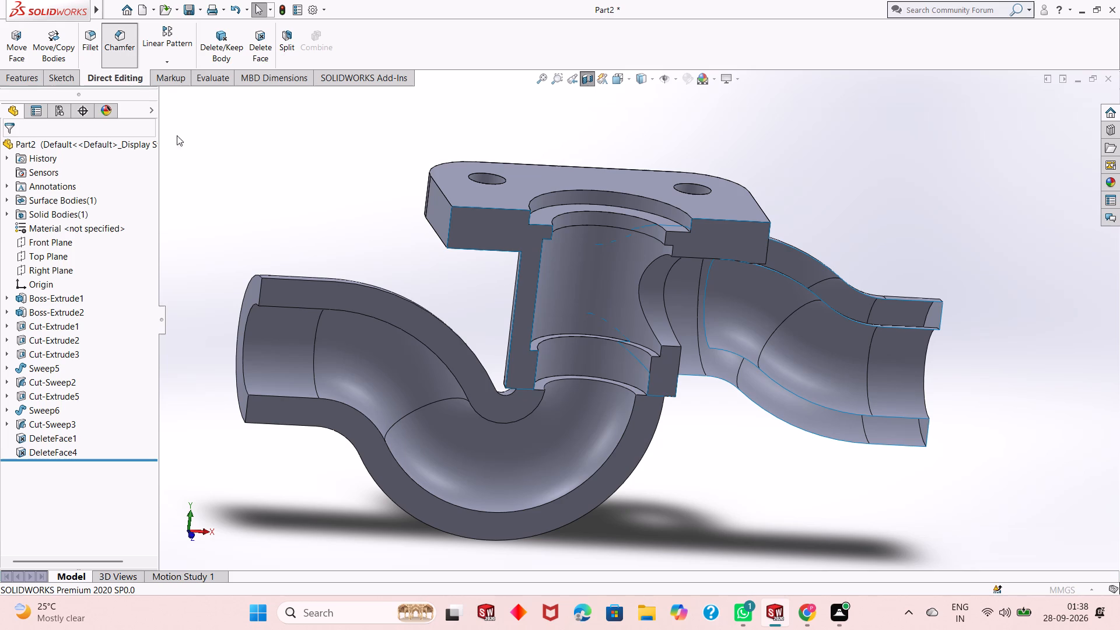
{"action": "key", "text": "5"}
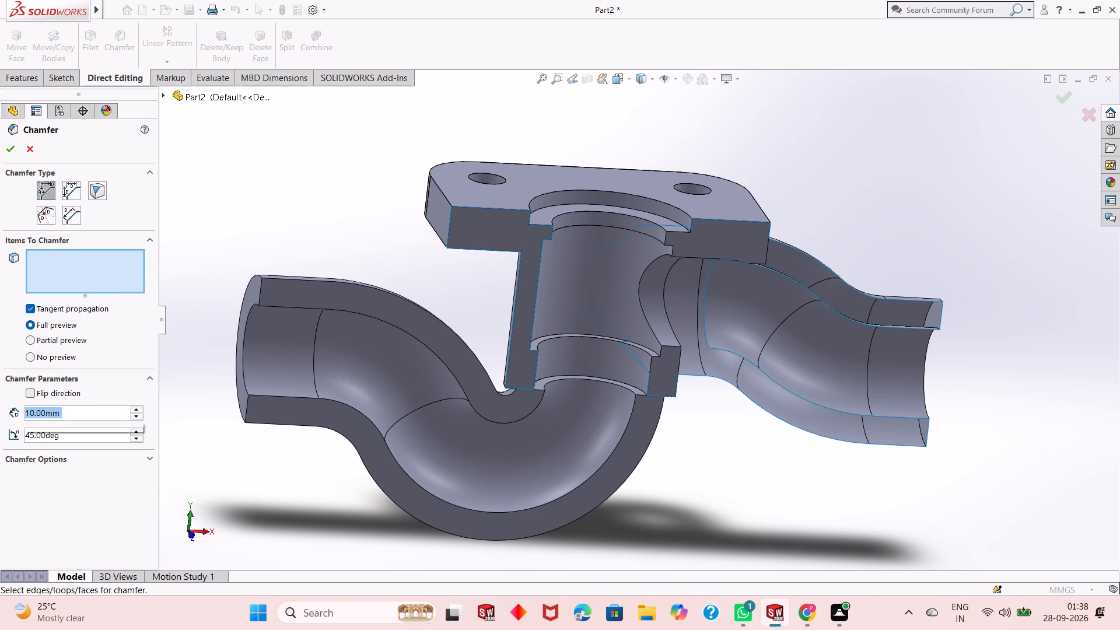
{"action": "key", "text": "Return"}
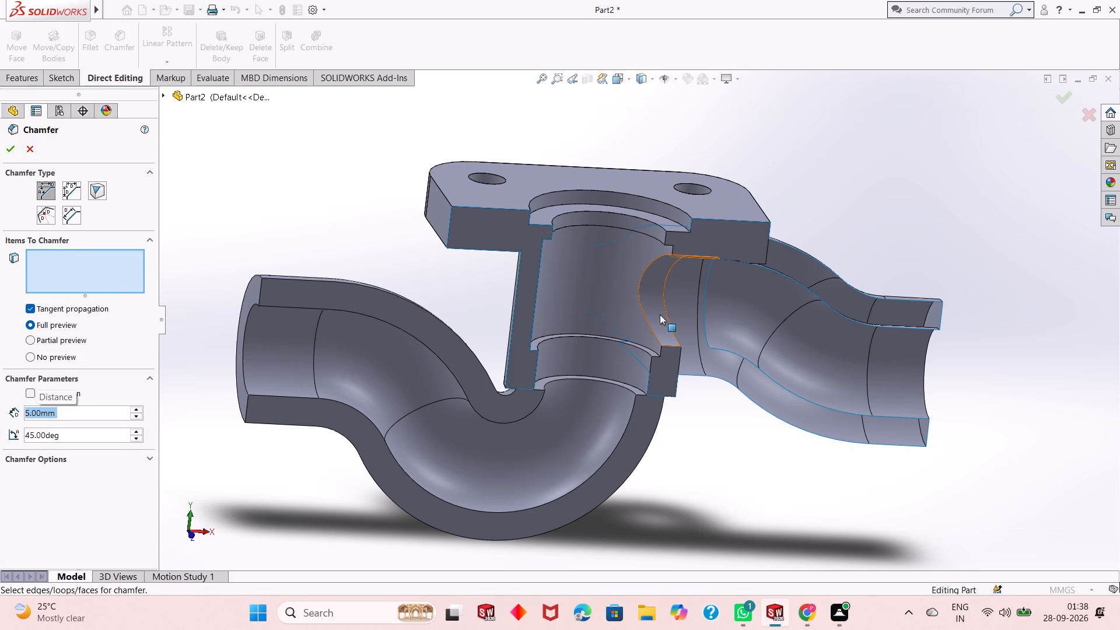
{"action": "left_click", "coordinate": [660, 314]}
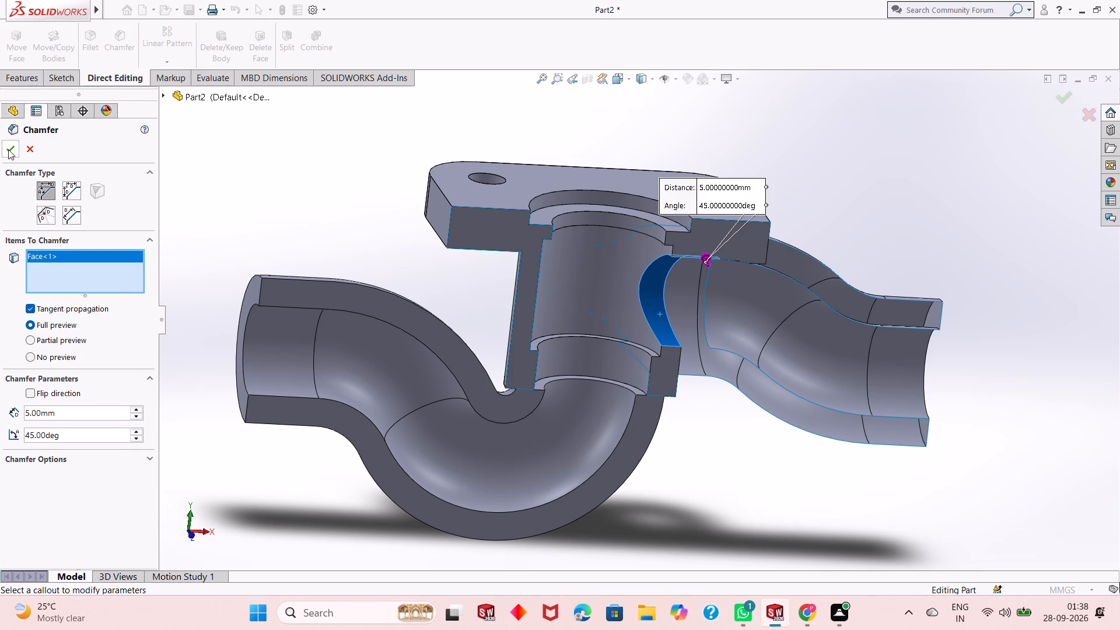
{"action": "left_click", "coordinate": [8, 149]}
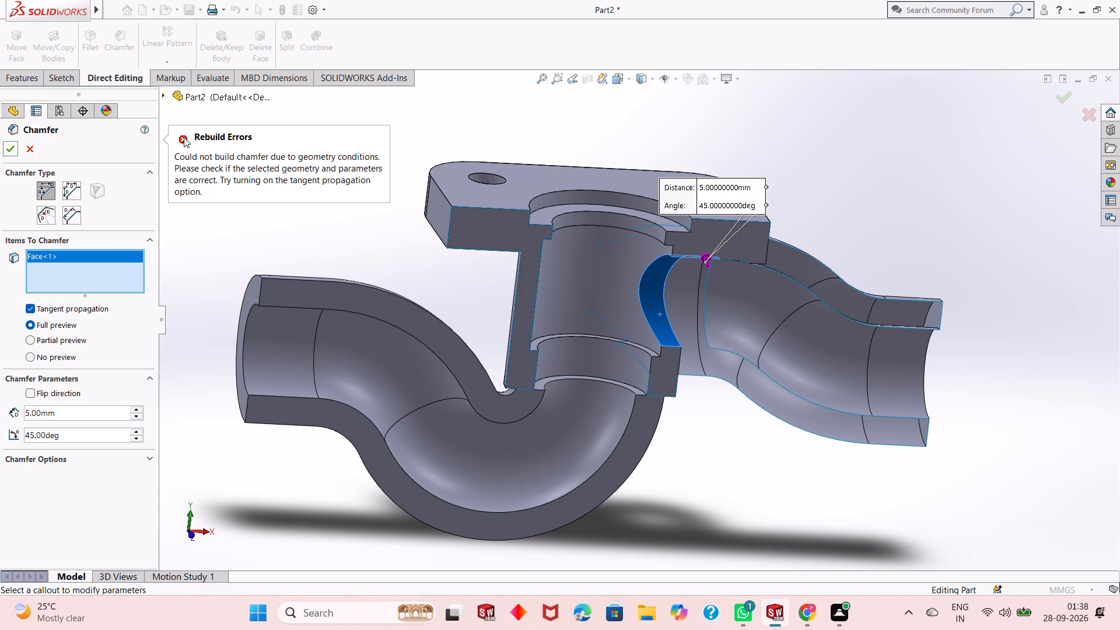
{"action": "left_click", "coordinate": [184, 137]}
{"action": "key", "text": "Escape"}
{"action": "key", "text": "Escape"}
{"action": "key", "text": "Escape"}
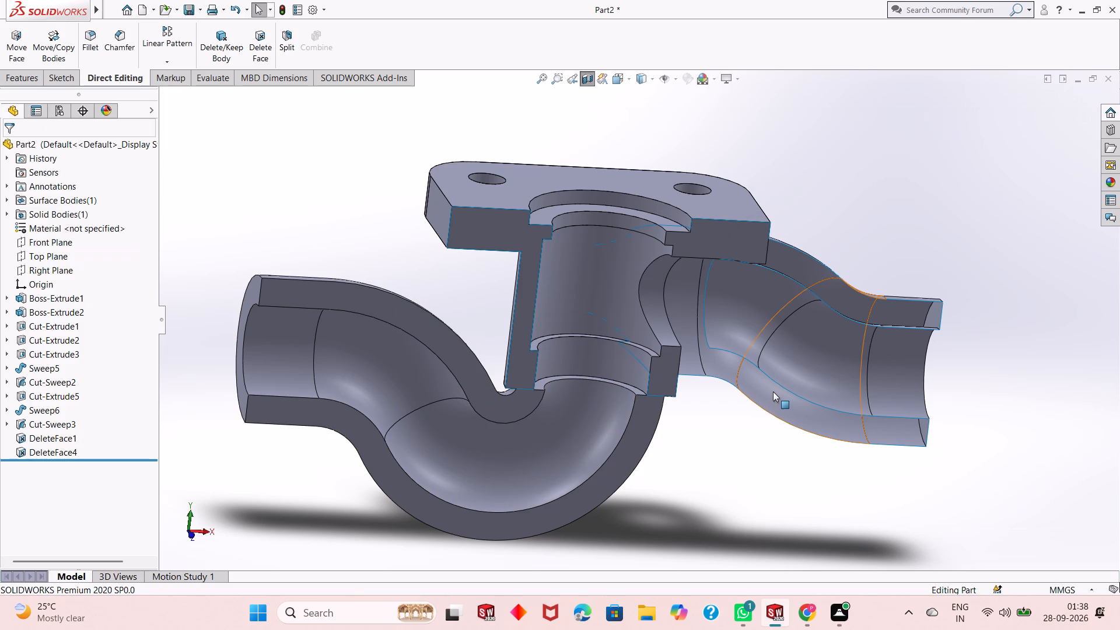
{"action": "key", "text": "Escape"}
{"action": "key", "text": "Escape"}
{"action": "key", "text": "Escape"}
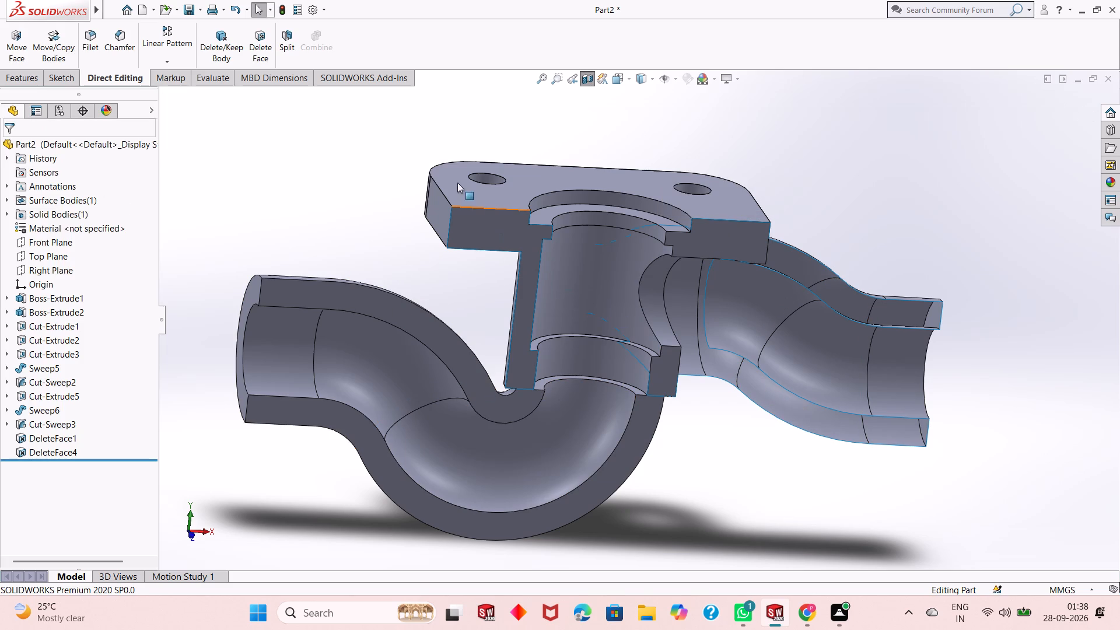
Chamfer the edge where the branch opening meets the bore wall, at 5 mm and 45 degrees.
{"action": "left_click", "coordinate": [123, 43]}
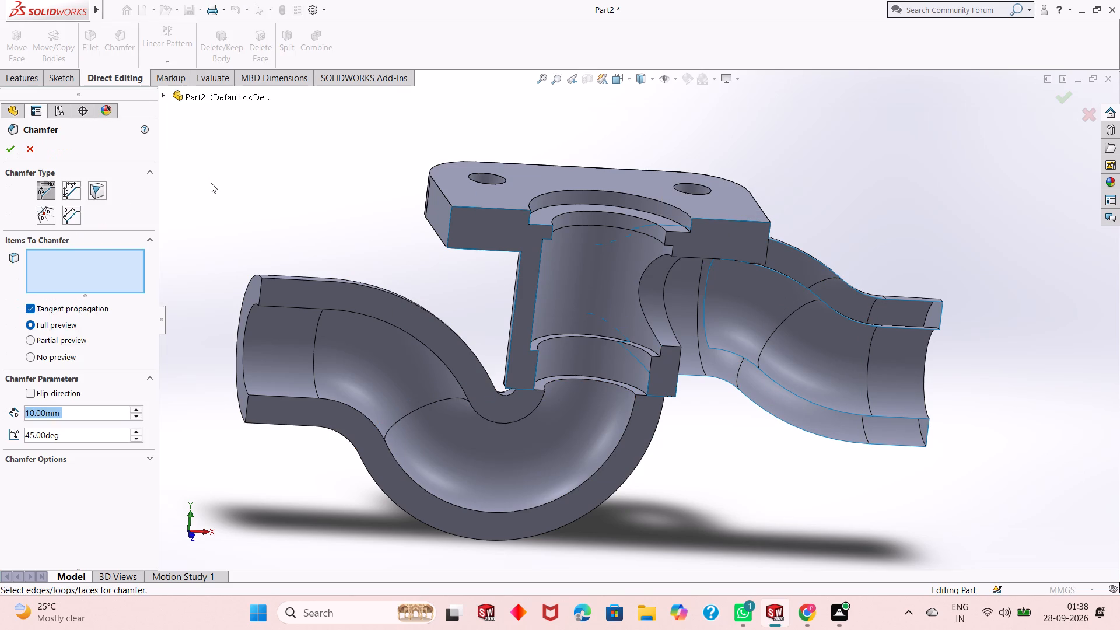
{"action": "key", "text": "5"}
{"action": "key", "text": "Return"}
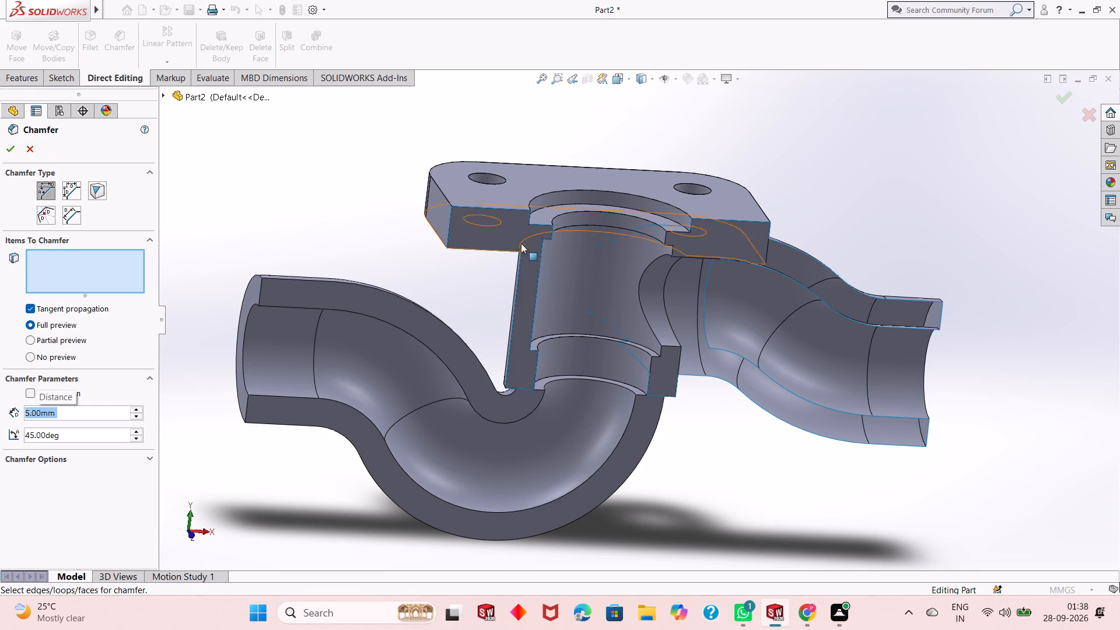
{"action": "scroll", "coordinate": [583, 257], "scroll_direction": "down", "scroll_amount": 2}
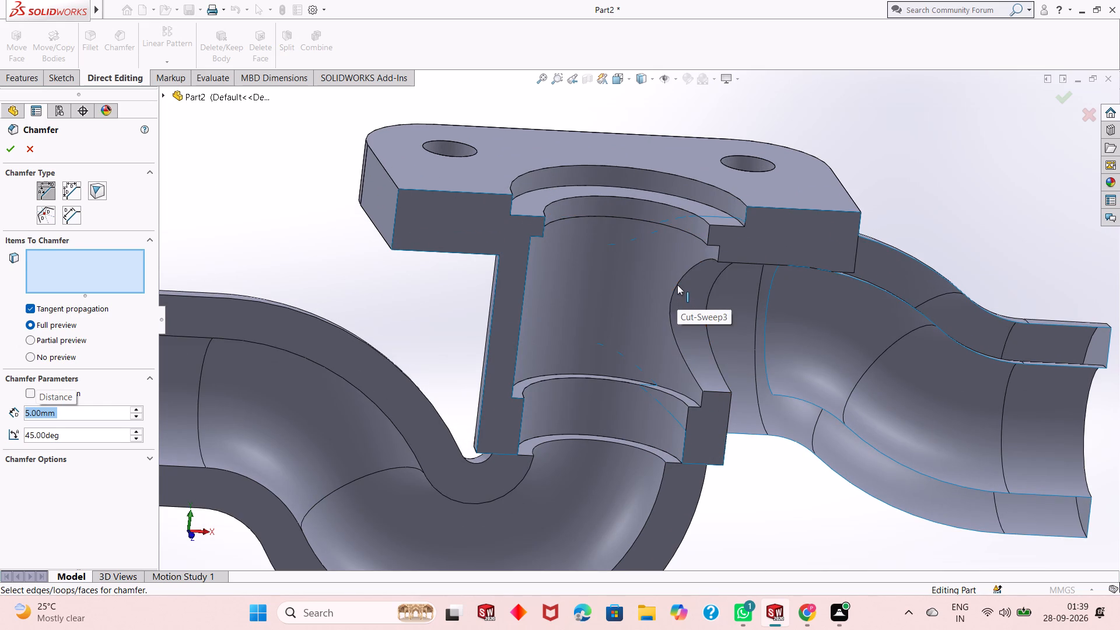
{"action": "left_click", "coordinate": [677, 285]}
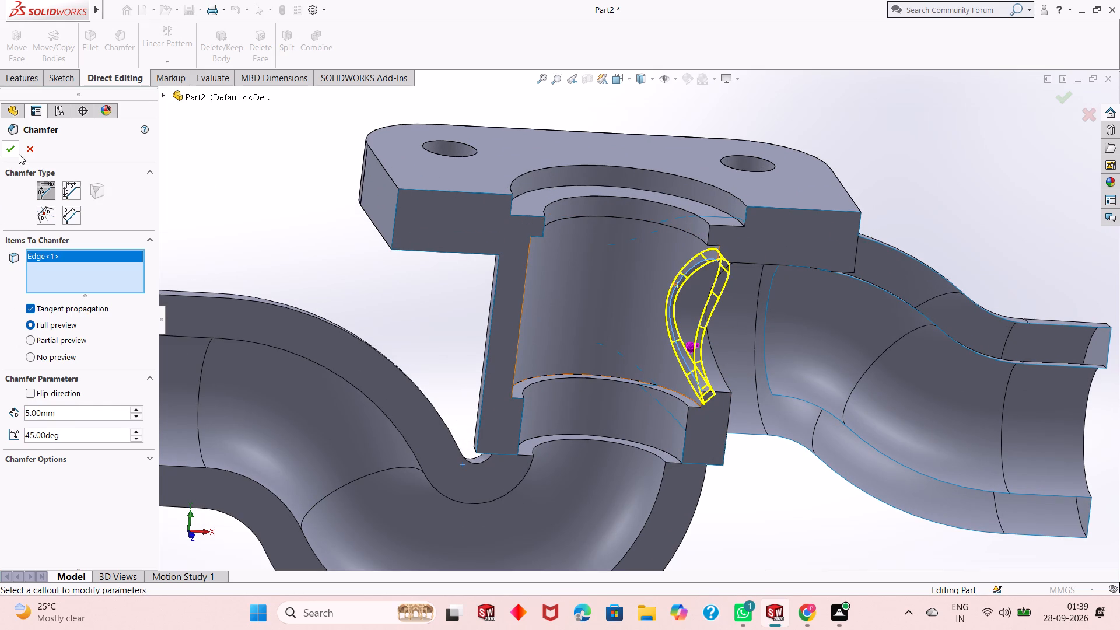
{"action": "left_click", "coordinate": [15, 151]}
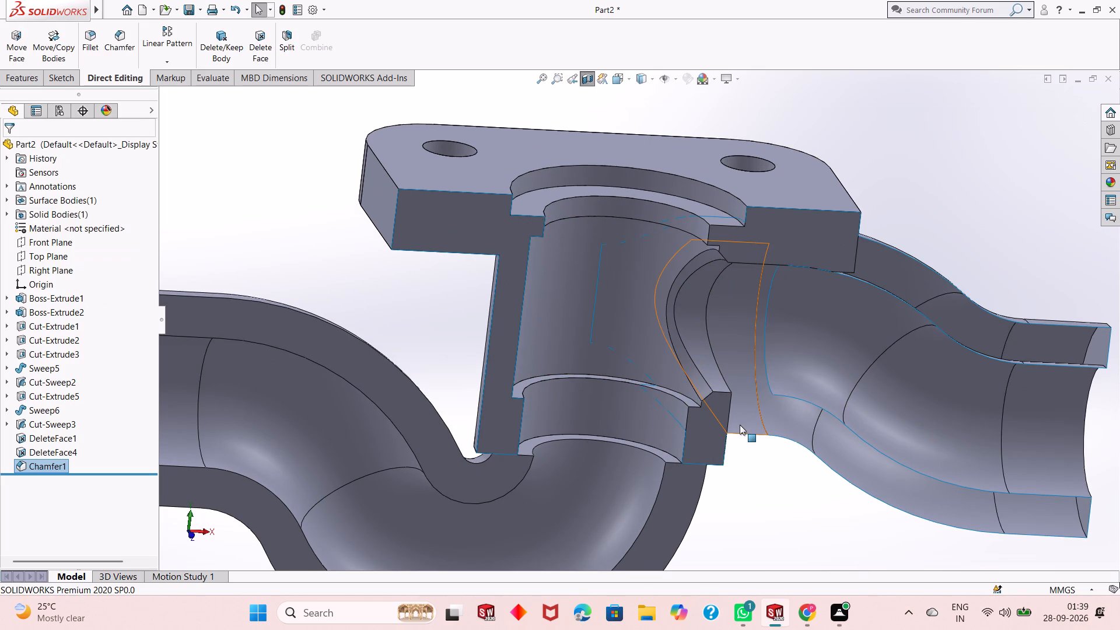
Examine the chamfered branch opening and the sectioned pipe interior from several angles.
{"action": "scroll", "coordinate": [737, 425], "scroll_direction": "up", "scroll_amount": 1}
{"action": "middle_click_drag", "start_coordinate": [798, 363], "coordinate": [787, 354]}
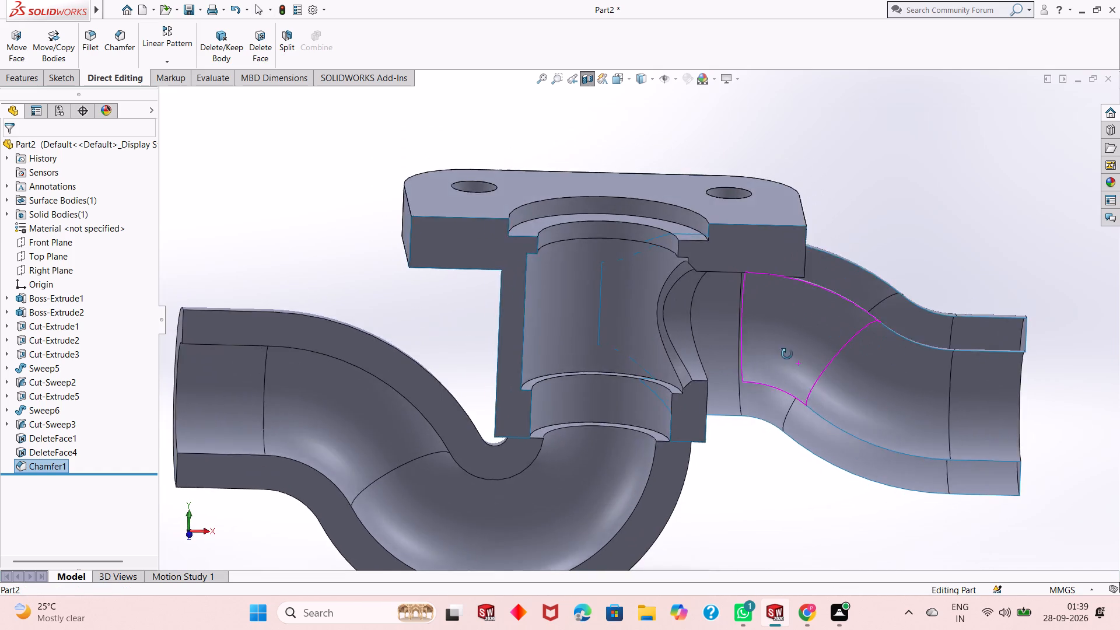
{"action": "middle_click_drag", "start_coordinate": [787, 354], "coordinate": [870, 390]}
{"action": "scroll", "coordinate": [878, 390], "scroll_direction": "up", "scroll_amount": 1}
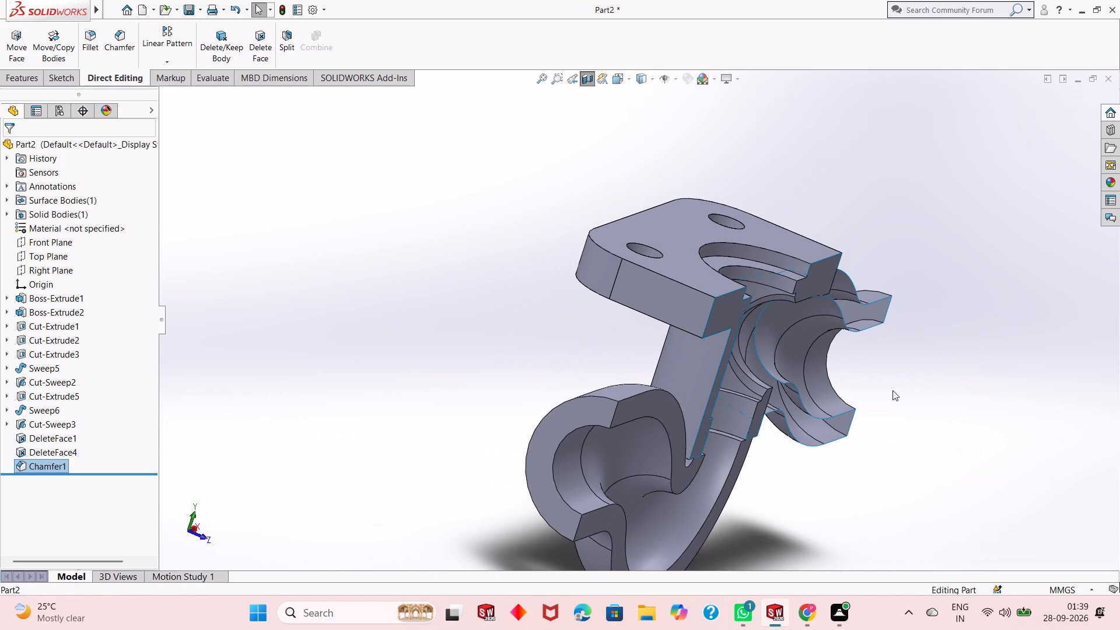
{"action": "scroll", "coordinate": [890, 369], "scroll_direction": "down", "scroll_amount": 2}
{"action": "scroll", "coordinate": [850, 387], "scroll_direction": "up", "scroll_amount": 1}
{"action": "middle_click_drag", "start_coordinate": [879, 378], "coordinate": [857, 389]}
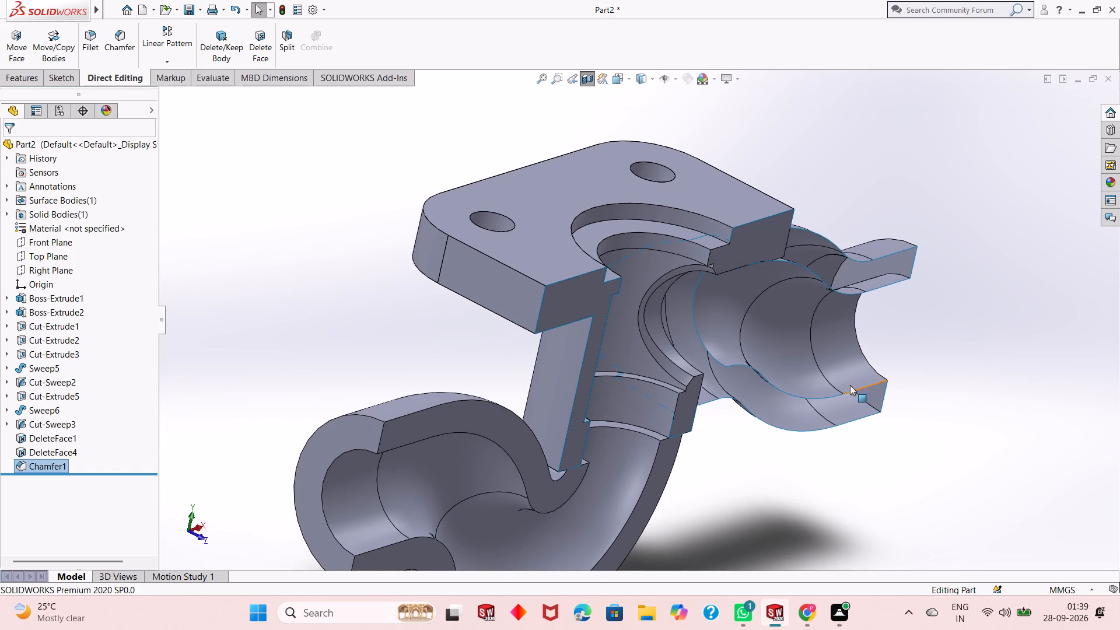
{"action": "scroll", "coordinate": [777, 342], "scroll_direction": "down", "scroll_amount": 2}
{"action": "middle_click_drag", "start_coordinate": [1023, 358], "coordinate": [1010, 372]}
{"action": "scroll", "coordinate": [877, 345], "scroll_direction": "up", "scroll_amount": 2}
{"action": "middle_click_drag", "start_coordinate": [957, 297], "coordinate": [929, 310]}
{"action": "scroll", "coordinate": [799, 334], "scroll_direction": "down", "scroll_amount": 2}
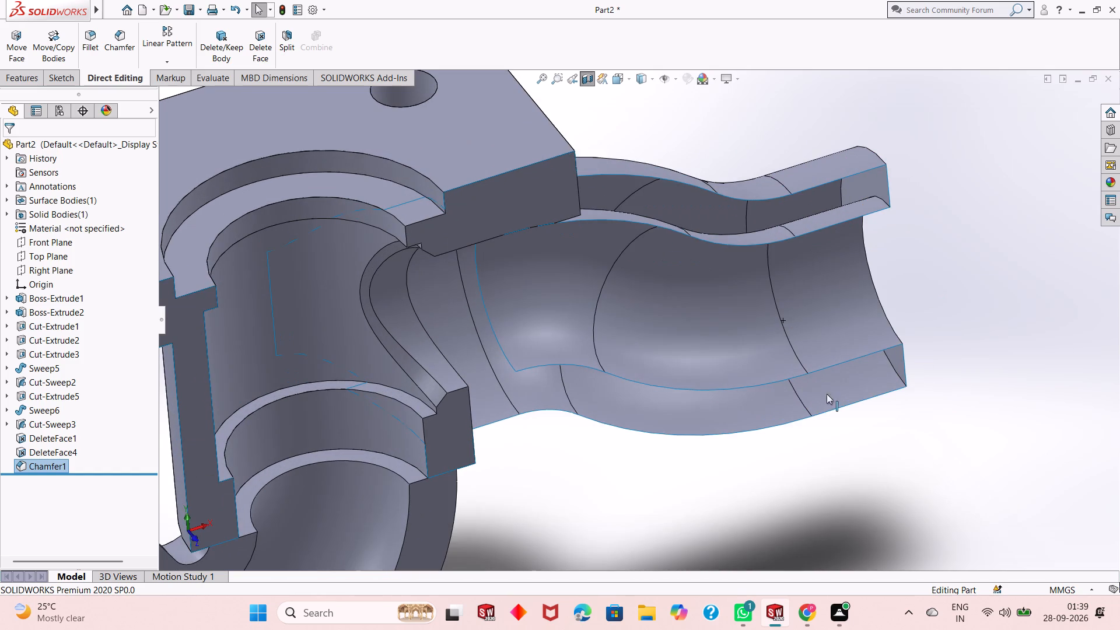
{"action": "middle_click_drag", "start_coordinate": [880, 456], "coordinate": [898, 436]}
{"action": "scroll", "coordinate": [898, 431], "scroll_direction": "up", "scroll_amount": 2}
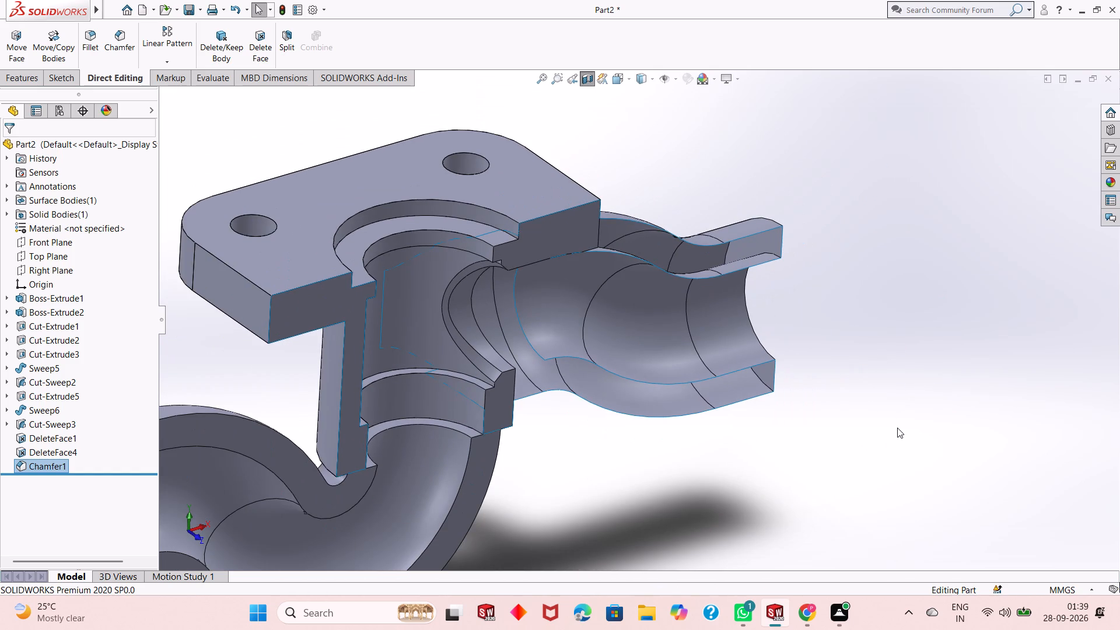
{"action": "middle_click_drag", "start_coordinate": [901, 425], "coordinate": [848, 355]}
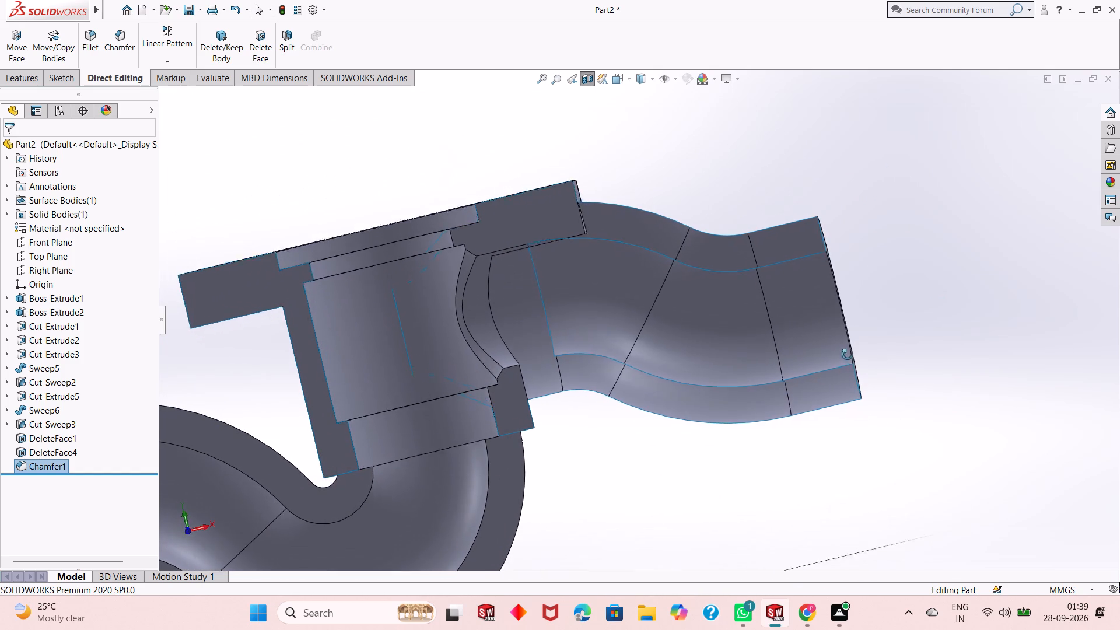
{"action": "middle_click_drag", "start_coordinate": [848, 355], "coordinate": [845, 423]}
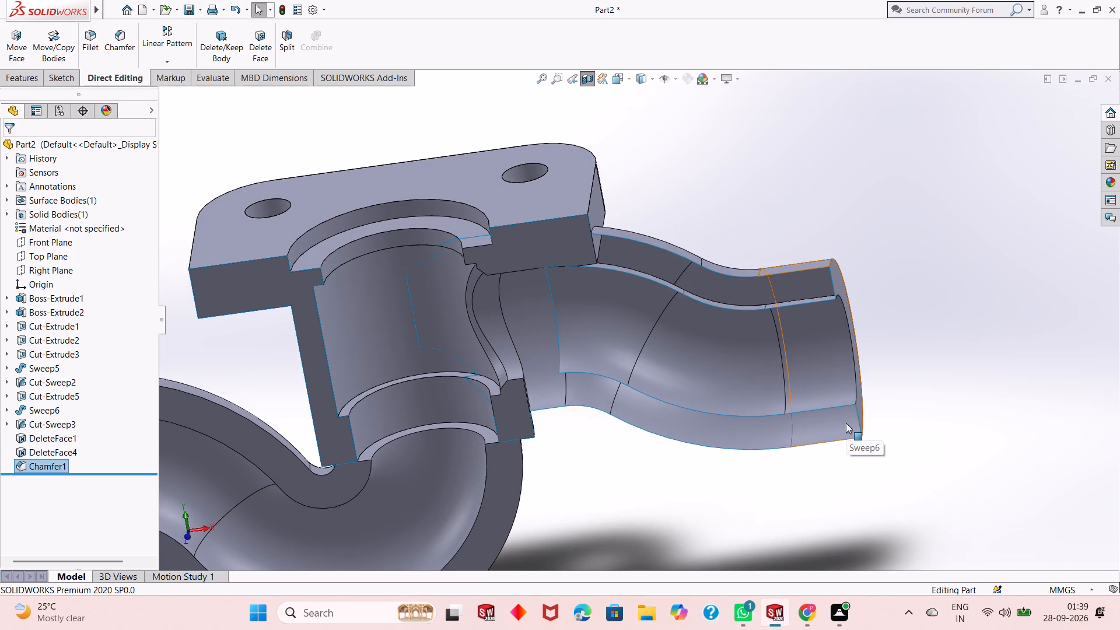
Examine the sectioned cylinder bore, branch opening and both pipe interiors from the front and from several angles.
{"action": "key", "text": "Escape"}
{"action": "key", "text": "Escape"}
{"action": "key", "text": "Escape"}
{"action": "key", "text": "Escape"}
{"action": "key", "text": "Escape"}
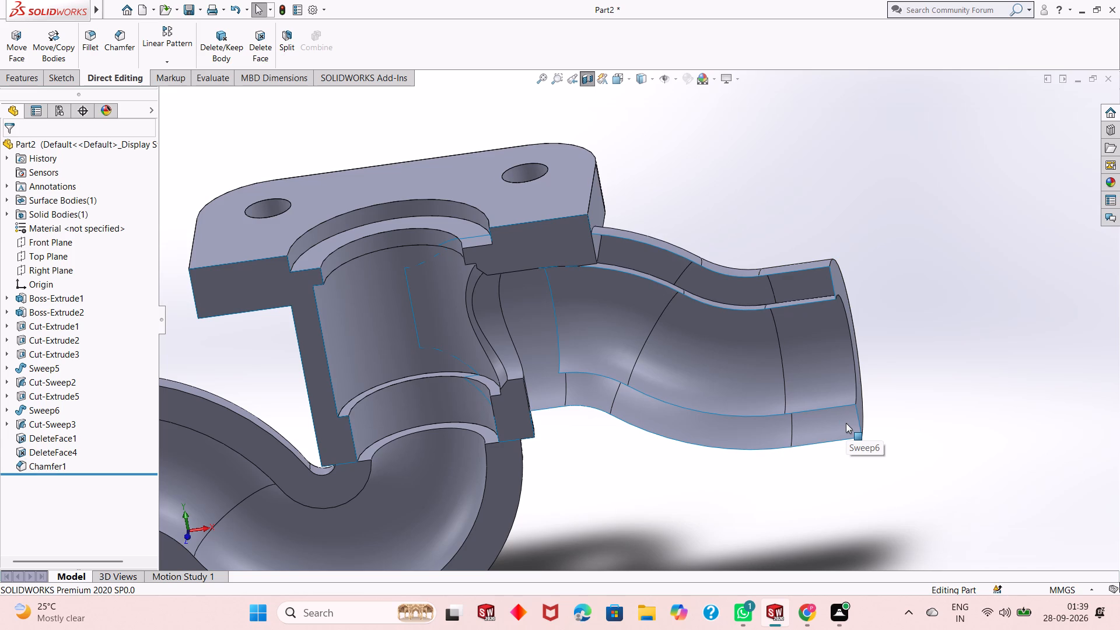
{"action": "key", "text": "Escape"}
{"action": "key", "text": "ctrl+8"}
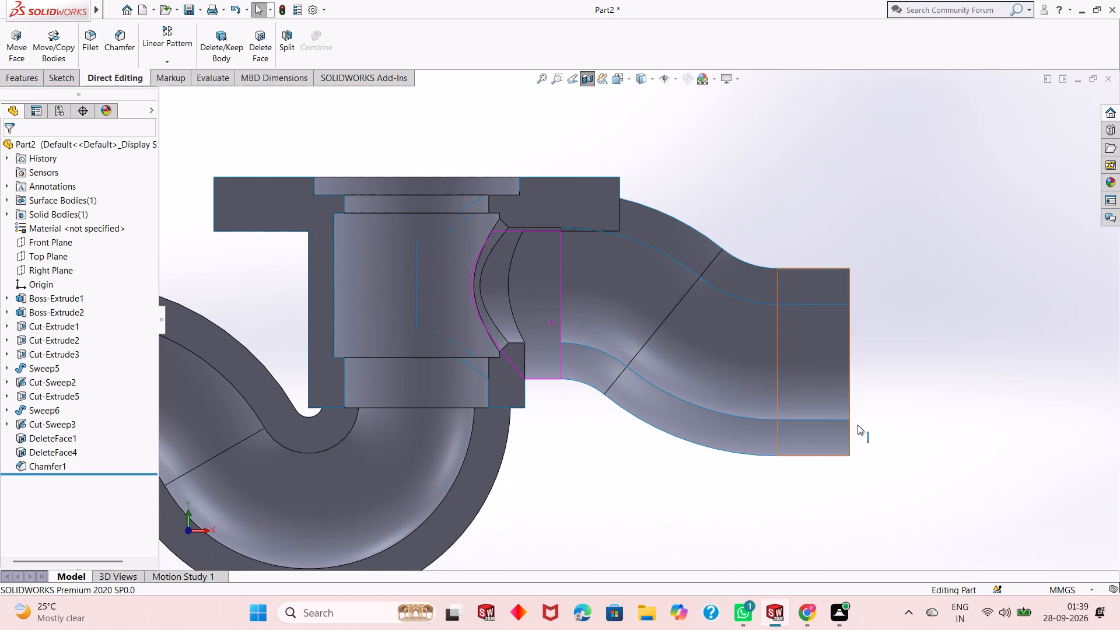
{"action": "middle_click_drag", "start_coordinate": [1015, 362], "coordinate": [967, 432]}
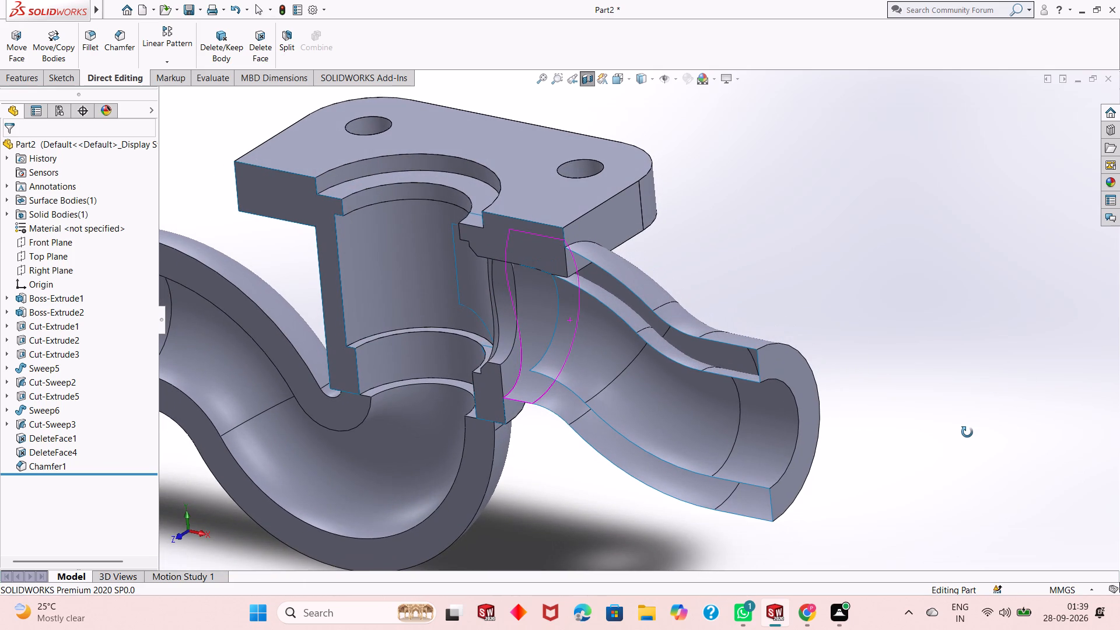
{"action": "middle_click_drag", "start_coordinate": [967, 432], "coordinate": [995, 413]}
{"action": "scroll", "coordinate": [987, 413], "scroll_direction": "up", "scroll_amount": 1}
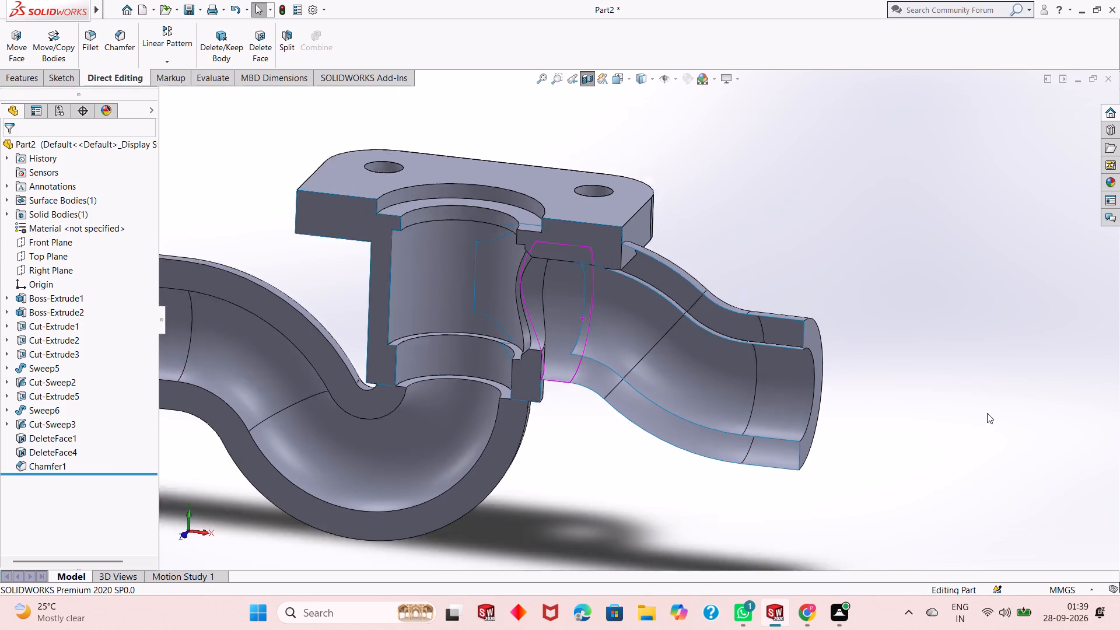
{"action": "scroll", "coordinate": [987, 413], "scroll_direction": "up", "scroll_amount": 2}
{"action": "scroll", "coordinate": [351, 323], "scroll_direction": "down", "scroll_amount": 2}
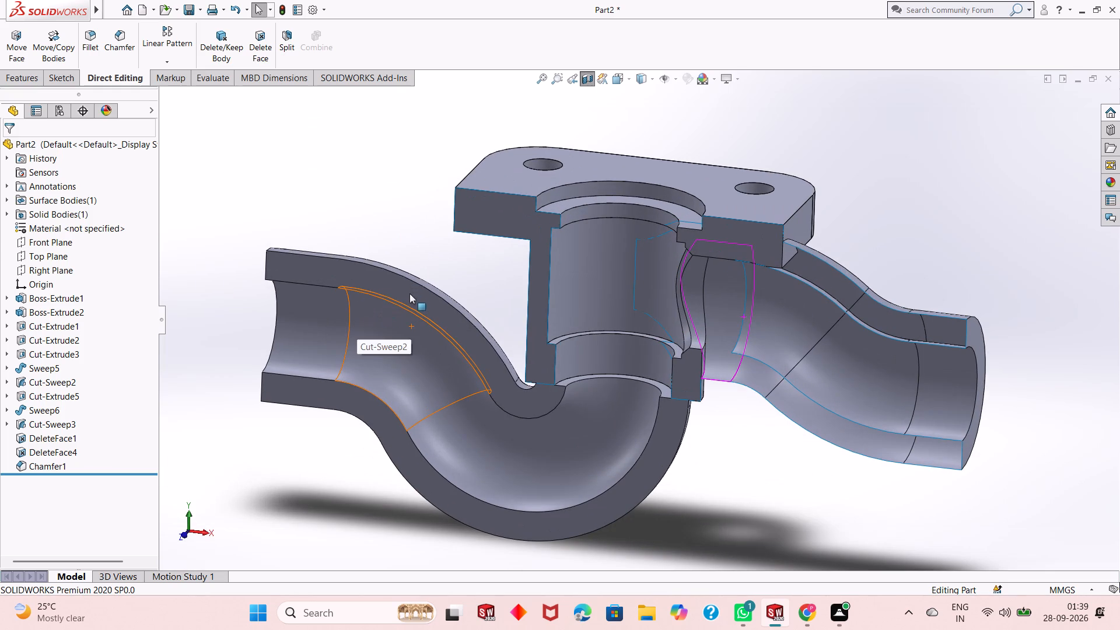
{"action": "scroll", "coordinate": [863, 313], "scroll_direction": "down", "scroll_amount": 1}
{"action": "key", "text": "Escape"}
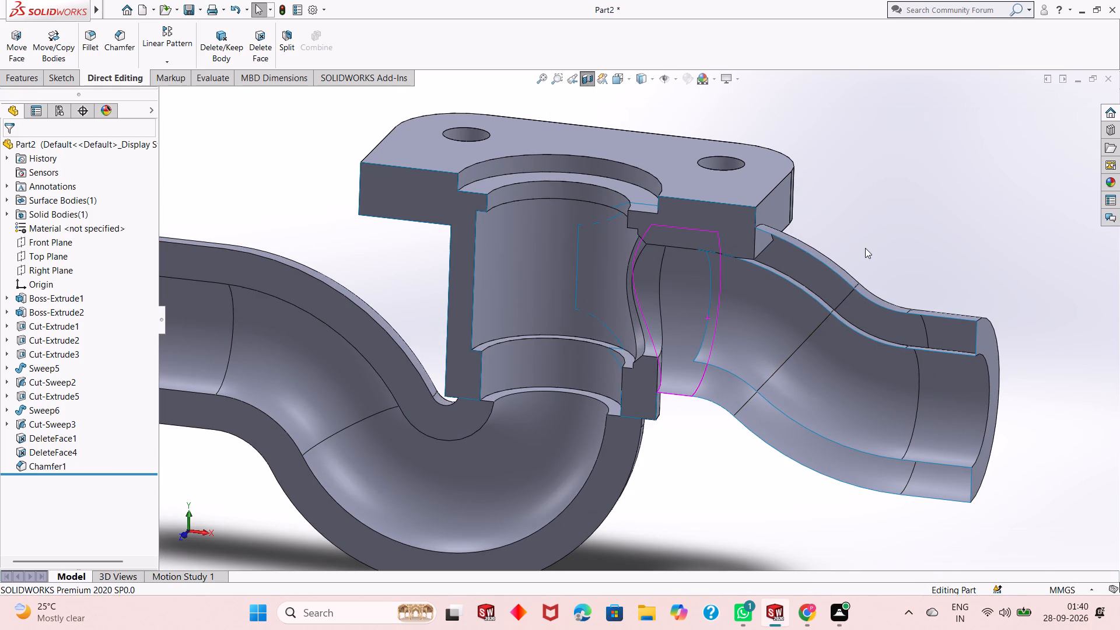
{"action": "key", "text": "Escape"}
{"action": "middle_click_drag", "start_coordinate": [829, 510], "coordinate": [893, 387]}
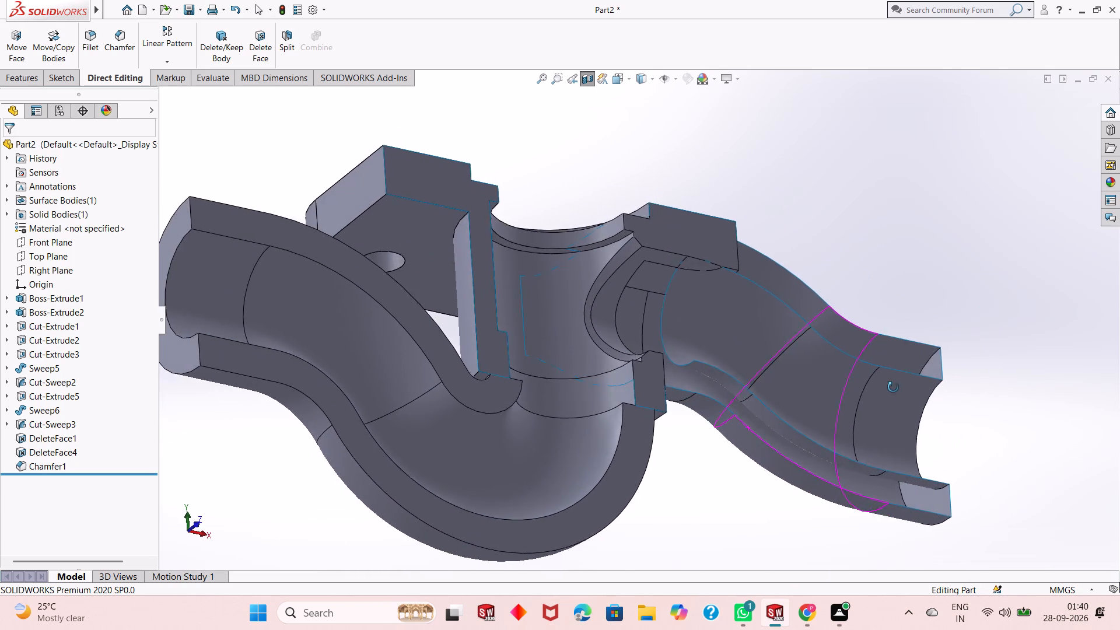
{"action": "middle_click_drag", "start_coordinate": [893, 387], "coordinate": [899, 419]}
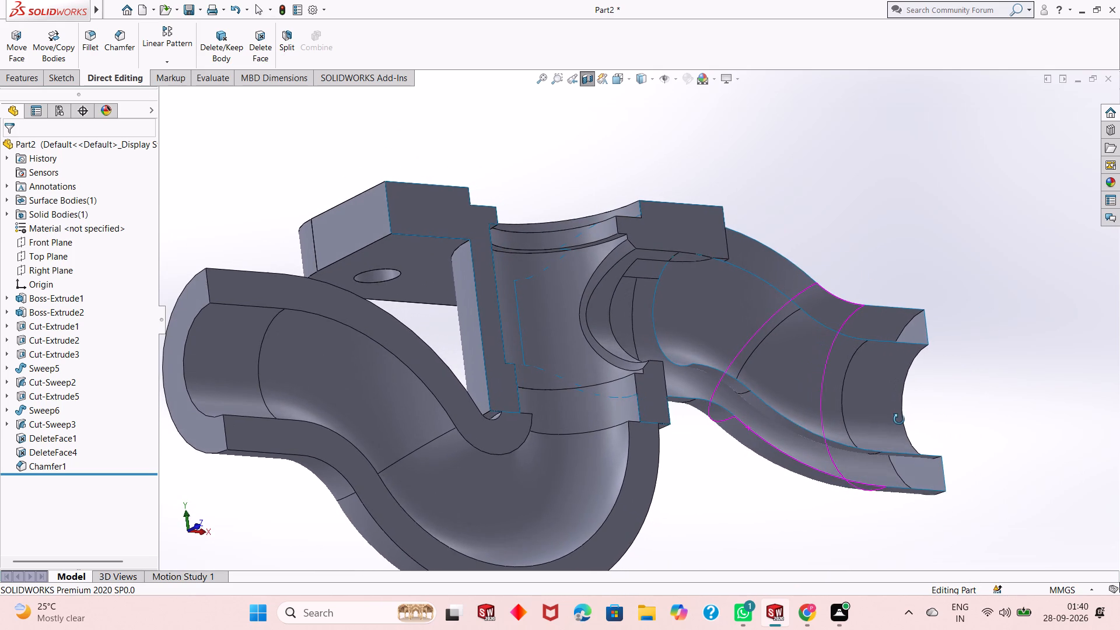
{"action": "middle_click_drag", "start_coordinate": [899, 419], "coordinate": [888, 423]}
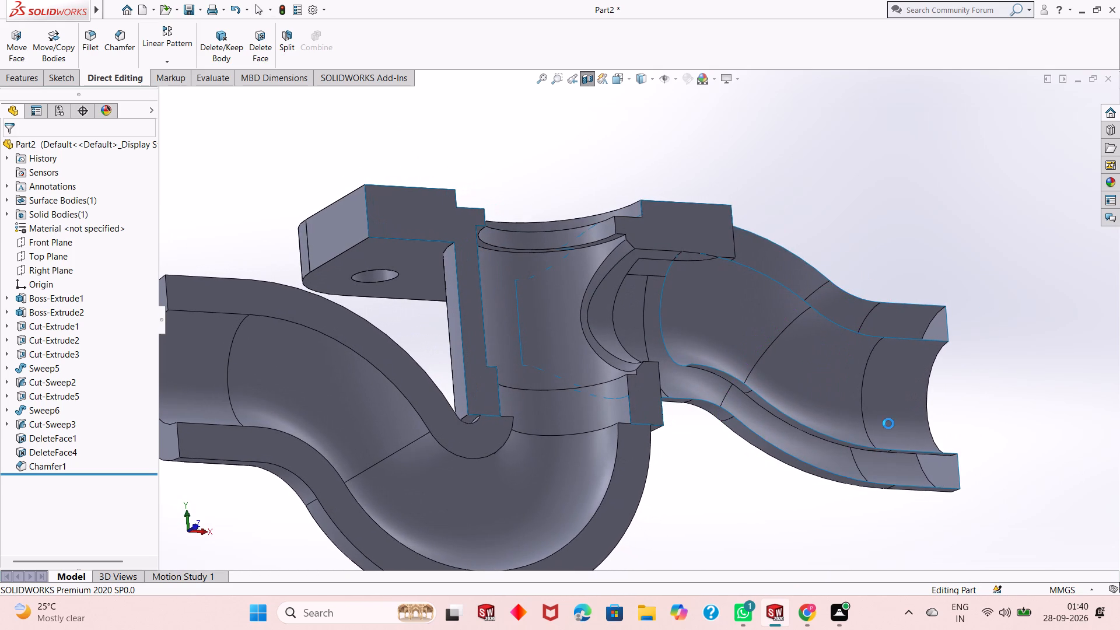
Undo the chamfer, both face deletions, and the branch pipe's swept cut and swept boss, back to its path sketch.
{"action": "key", "text": "ctrl+z"}
{"action": "key", "text": "ctrl+z"}
{"action": "key", "text": "ctrl+z"}
{"action": "key", "text": "ctrl+z"}
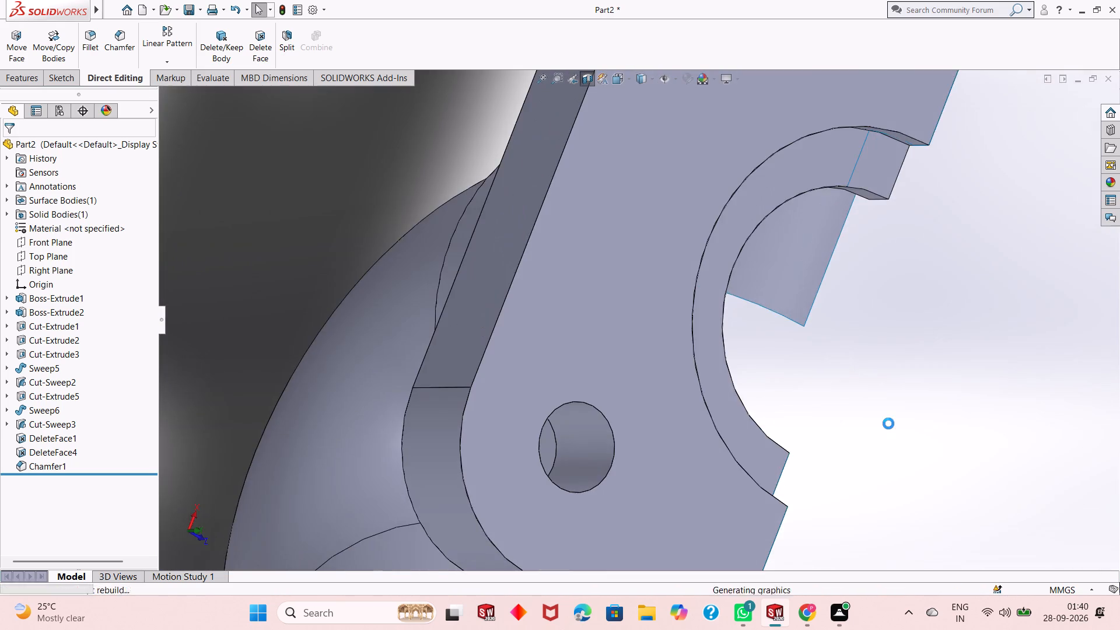
{"action": "key", "text": "ctrl+z"}
{"action": "key", "text": "ctrl+z"}
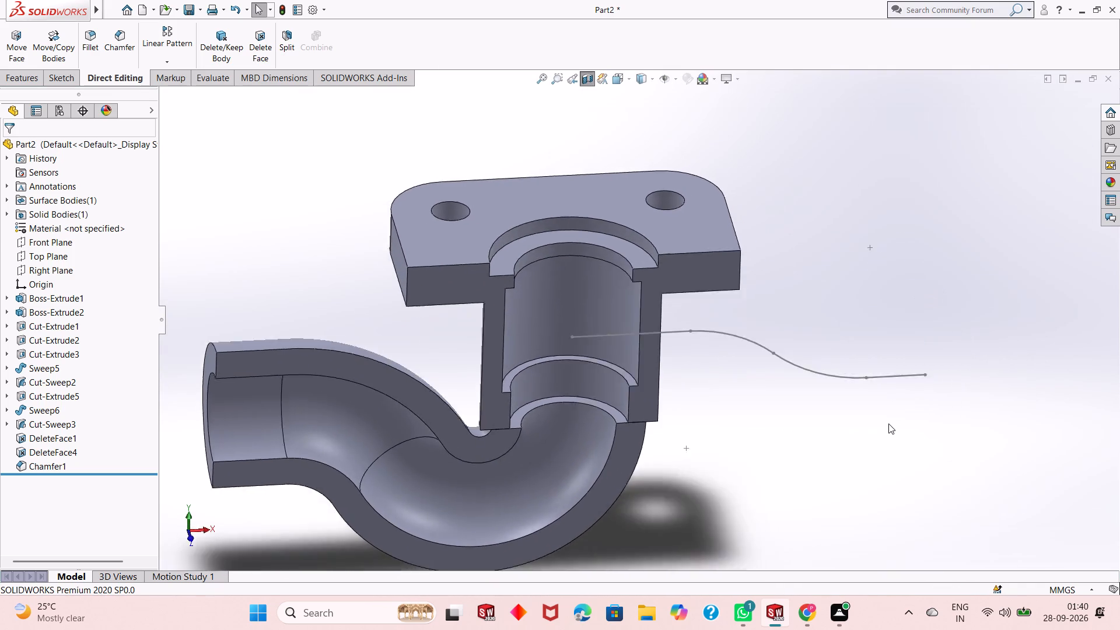
{"action": "key", "text": "ctrl+y"}
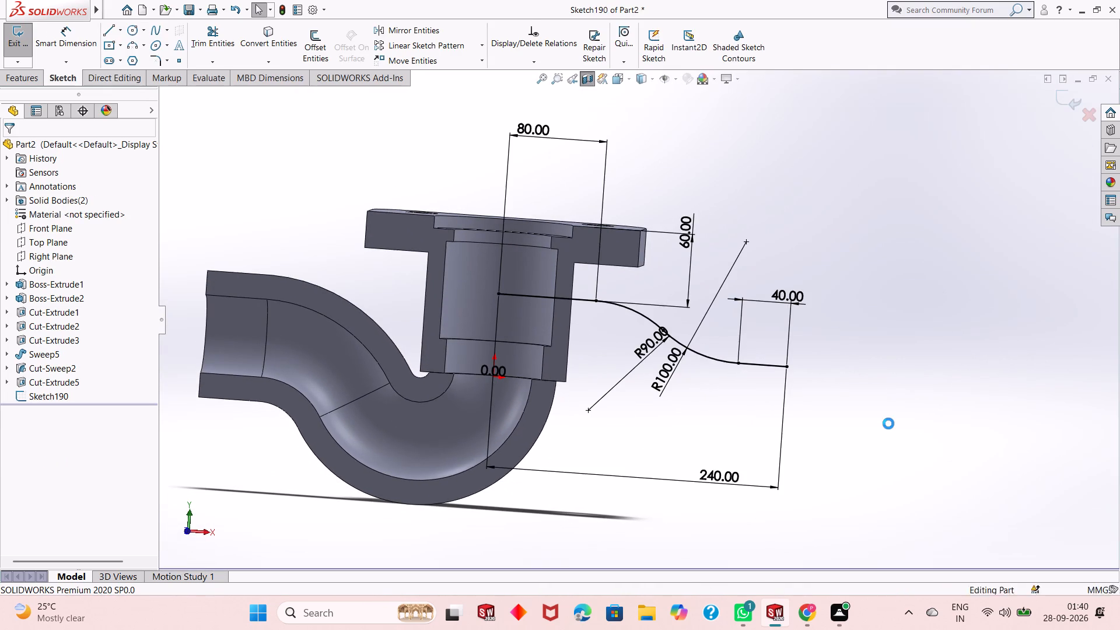
{"action": "key", "text": "ctrl+z"}
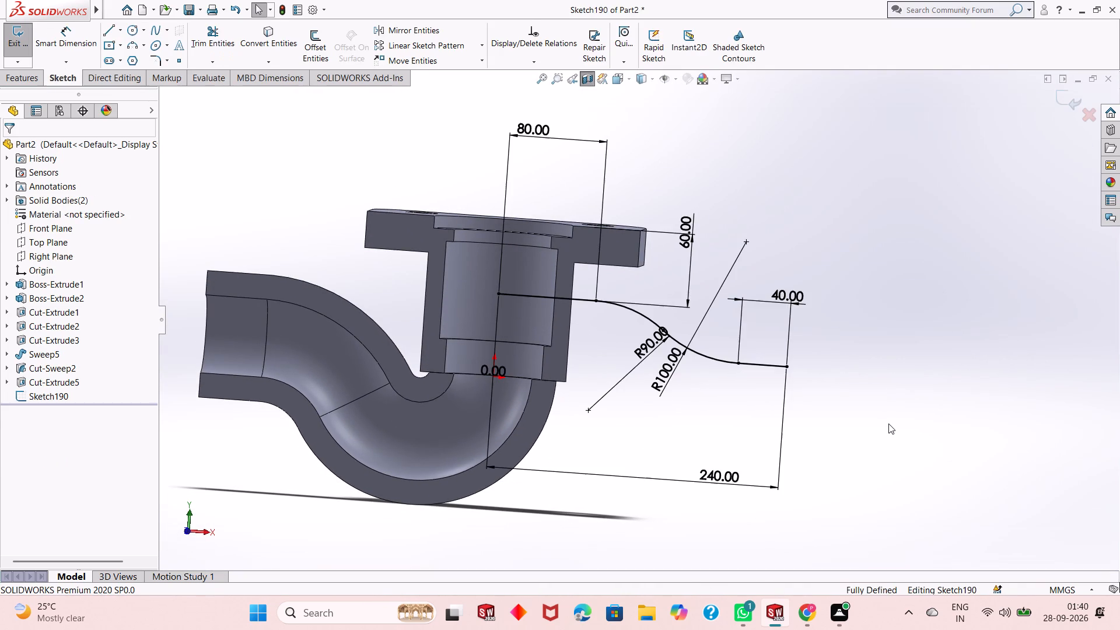
{"action": "middle_click_drag", "start_coordinate": [594, 280], "coordinate": [653, 257]}
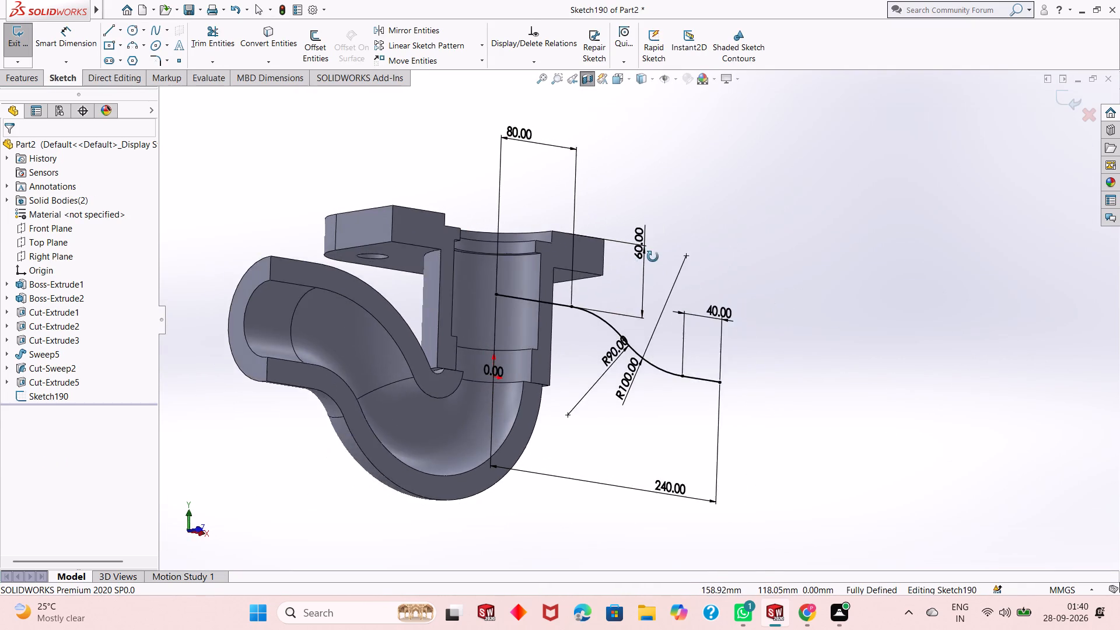
{"action": "middle_click_drag", "start_coordinate": [653, 257], "coordinate": [655, 355]}
{"action": "scroll", "coordinate": [646, 346], "scroll_direction": "up", "scroll_amount": 1}
{"action": "scroll", "coordinate": [477, 308], "scroll_direction": "down", "scroll_amount": 2}
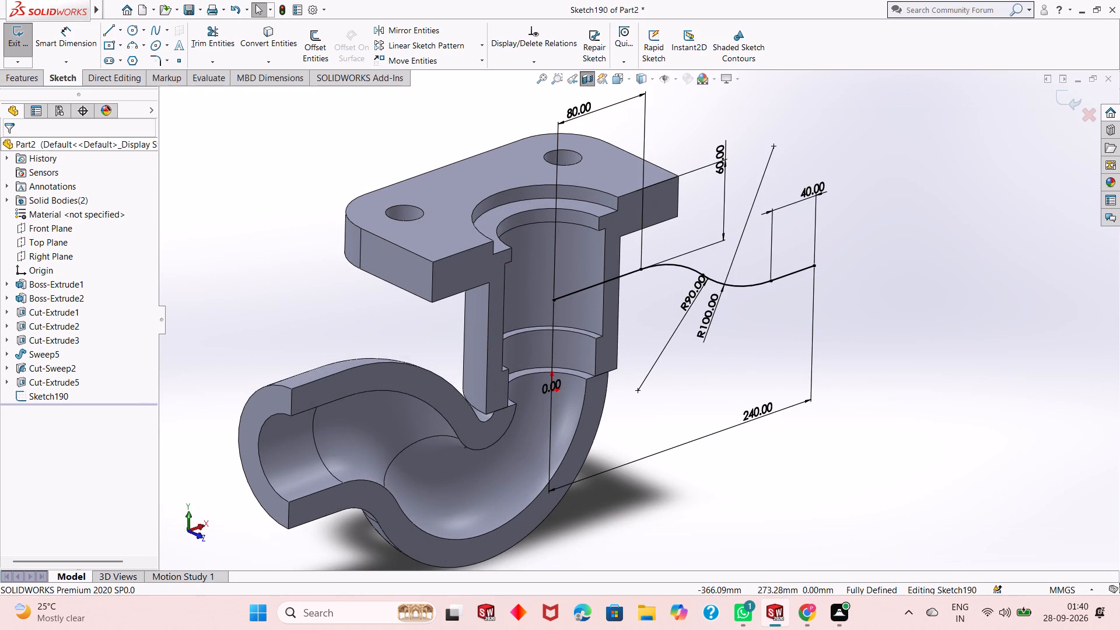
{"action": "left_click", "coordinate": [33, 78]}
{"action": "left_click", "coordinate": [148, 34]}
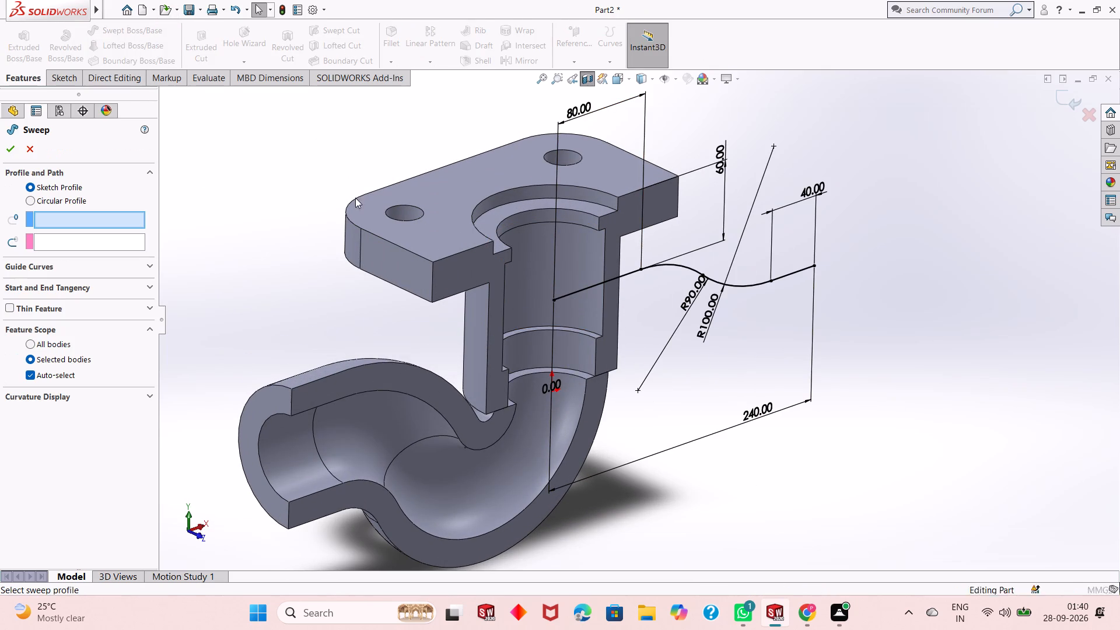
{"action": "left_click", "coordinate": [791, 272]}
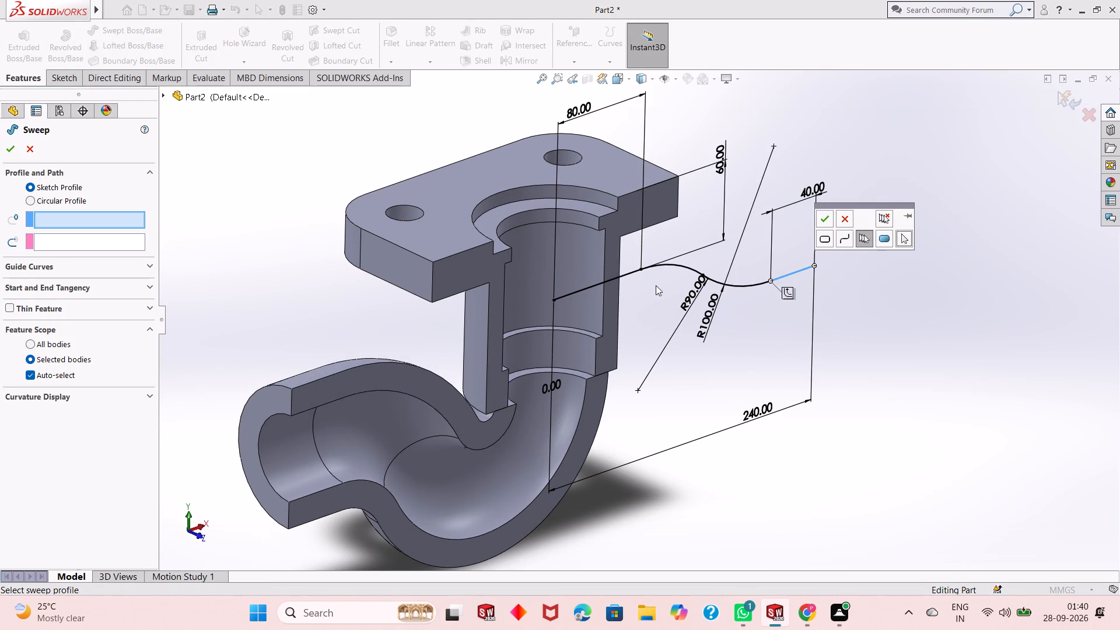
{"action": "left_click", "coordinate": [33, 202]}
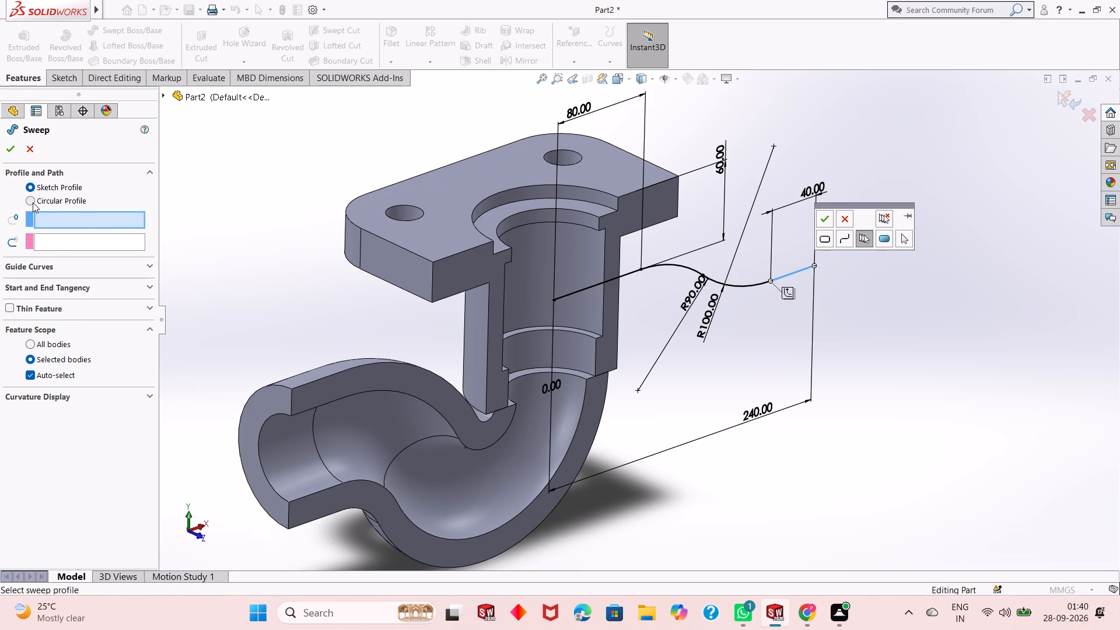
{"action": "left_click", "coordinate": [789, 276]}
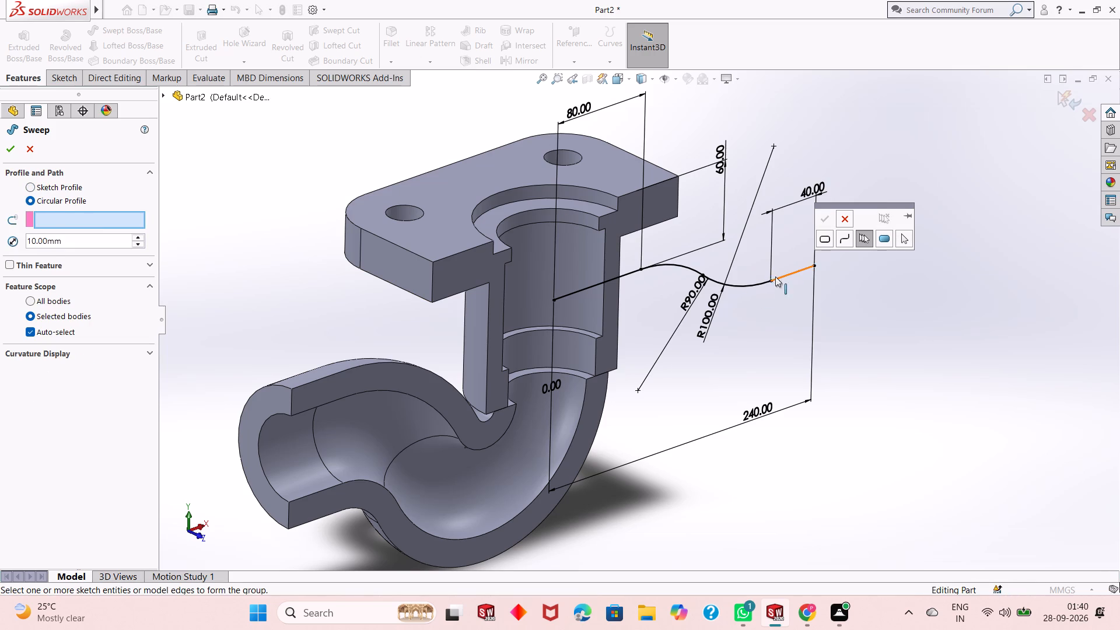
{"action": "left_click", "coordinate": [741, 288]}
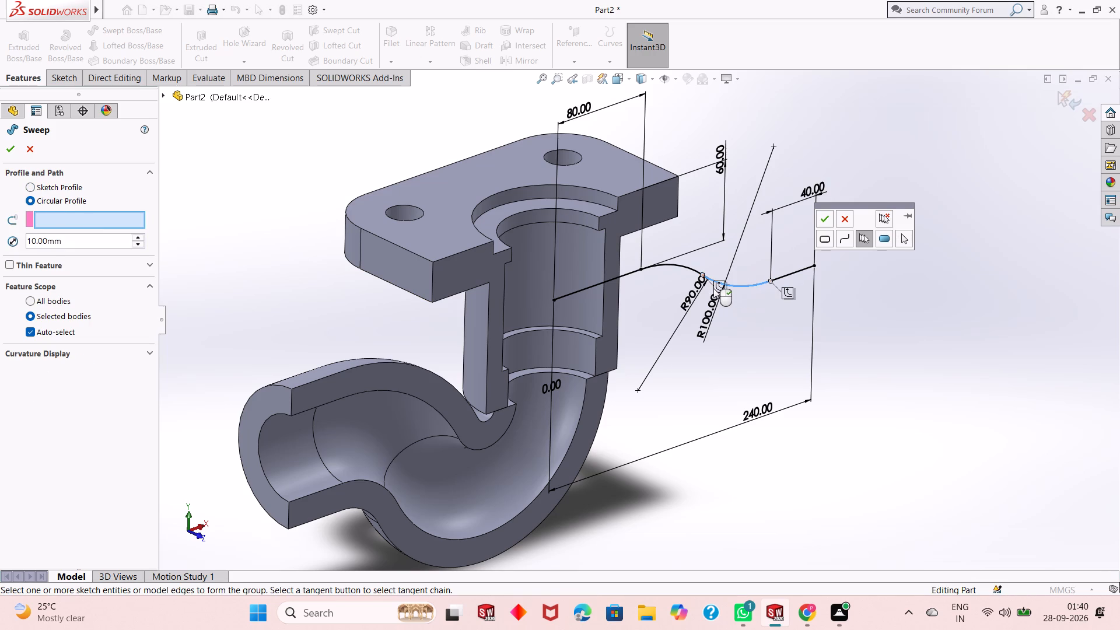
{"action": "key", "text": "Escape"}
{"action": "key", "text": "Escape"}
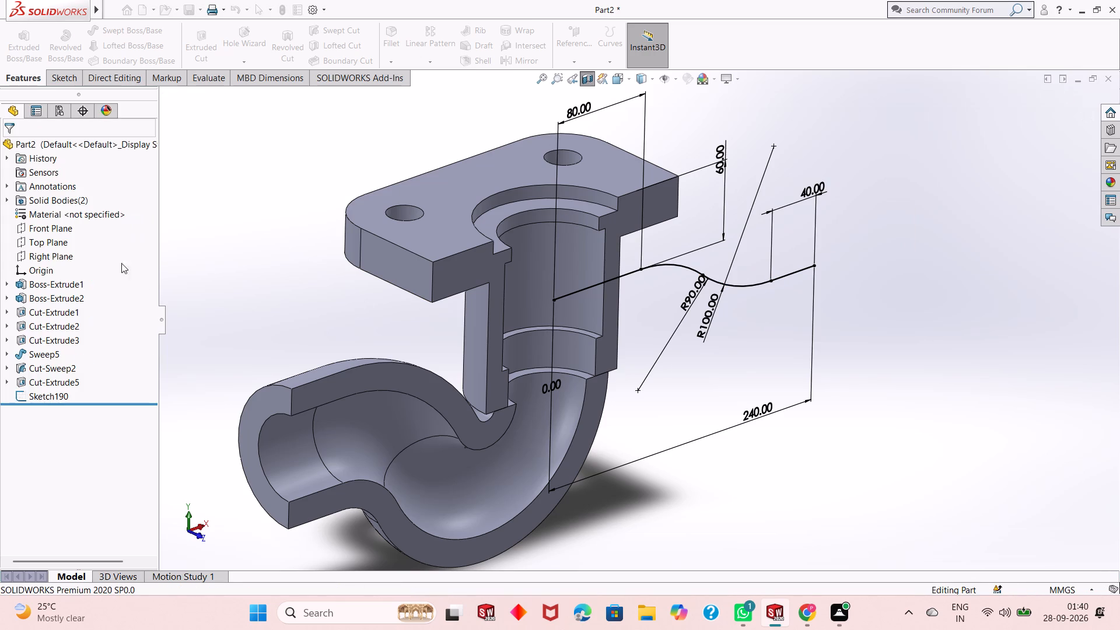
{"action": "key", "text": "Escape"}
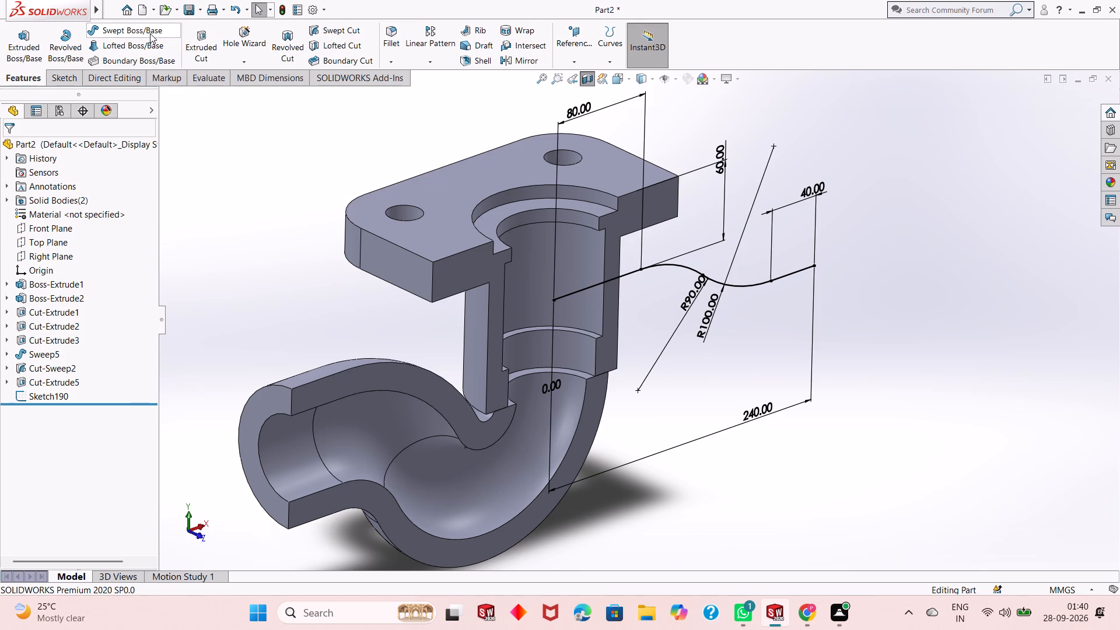
Sweep a 104 mm diameter circular profile along the branch path sketch, with Merge result on and Merge tangent faces and Align with end faces off.
{"action": "left_click", "coordinate": [150, 33]}
{"action": "left_click", "coordinate": [58, 199]}
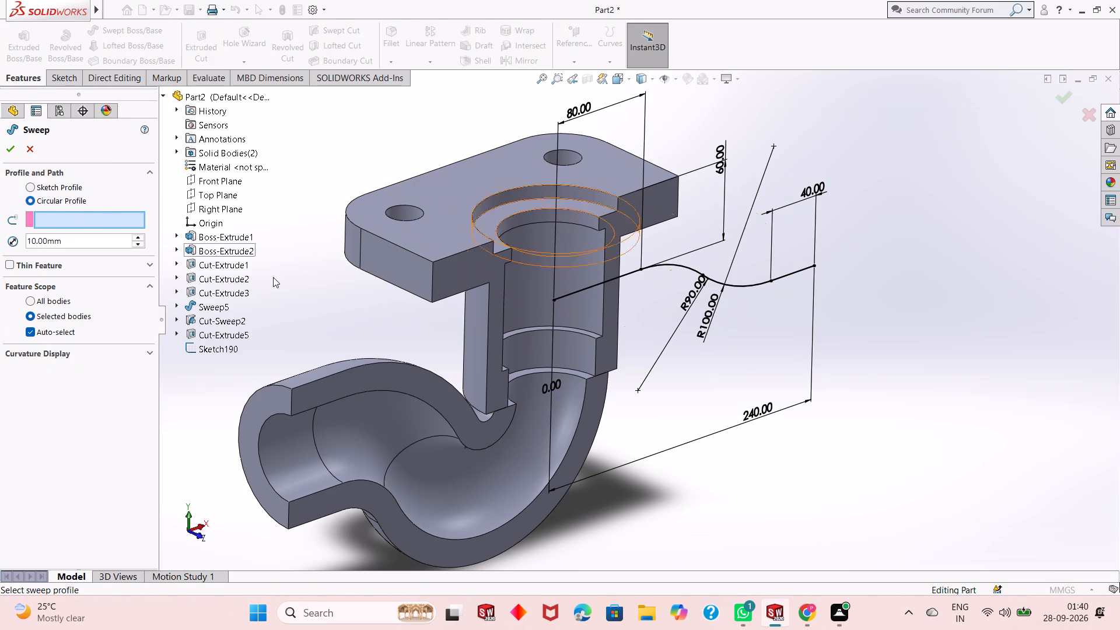
{"action": "left_click", "coordinate": [622, 274]}
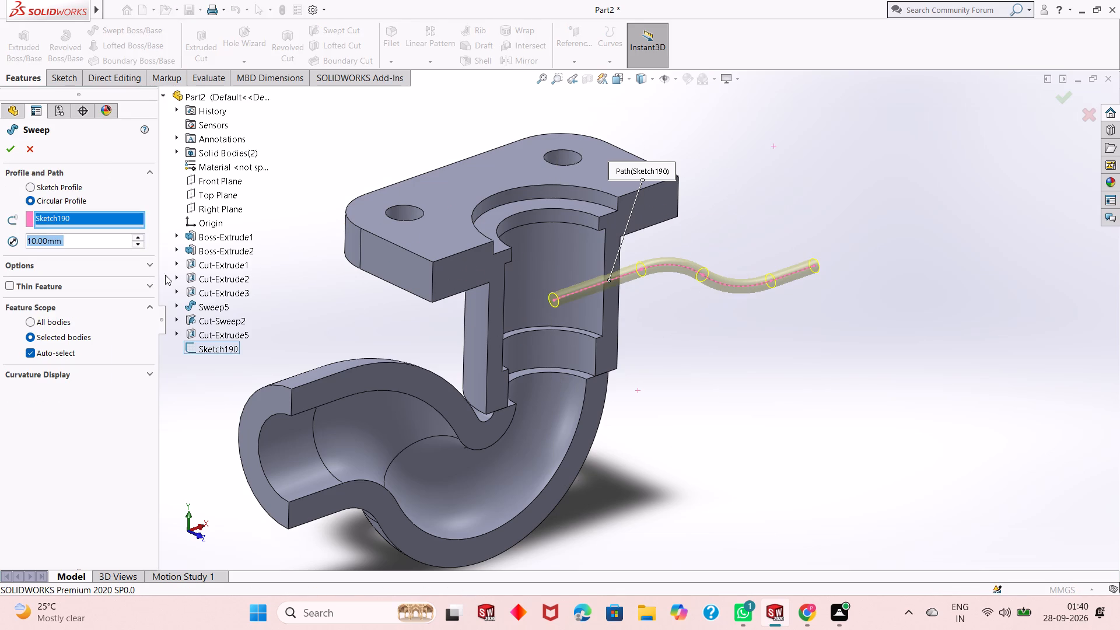
{"action": "type", "text": "104"}
{"action": "key", "text": "Return"}
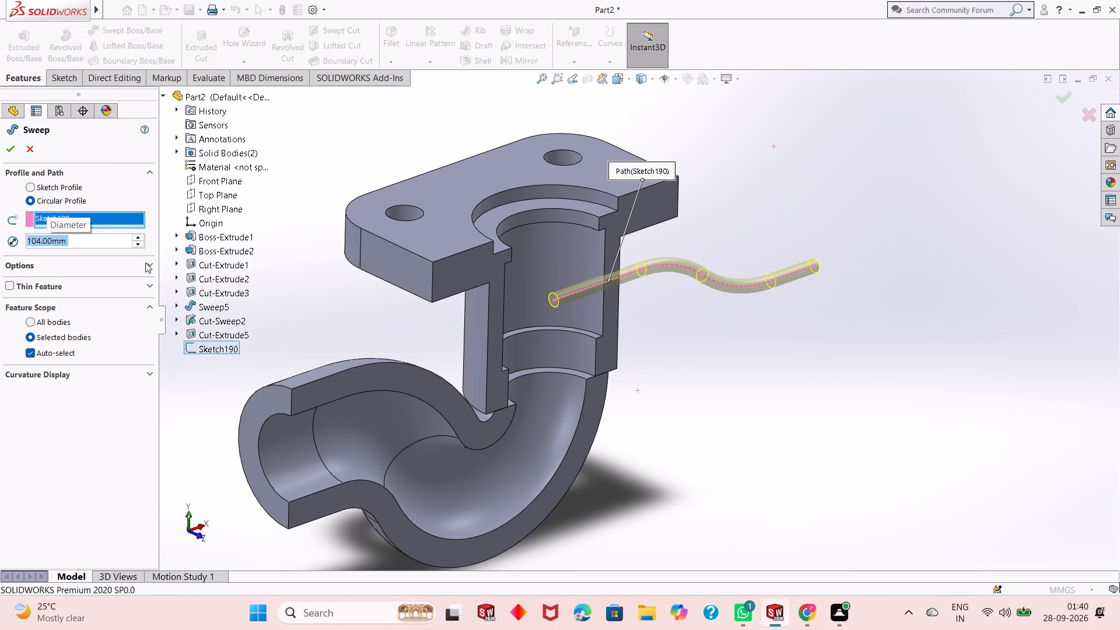
{"action": "middle_click_drag", "start_coordinate": [709, 514], "coordinate": [658, 485]}
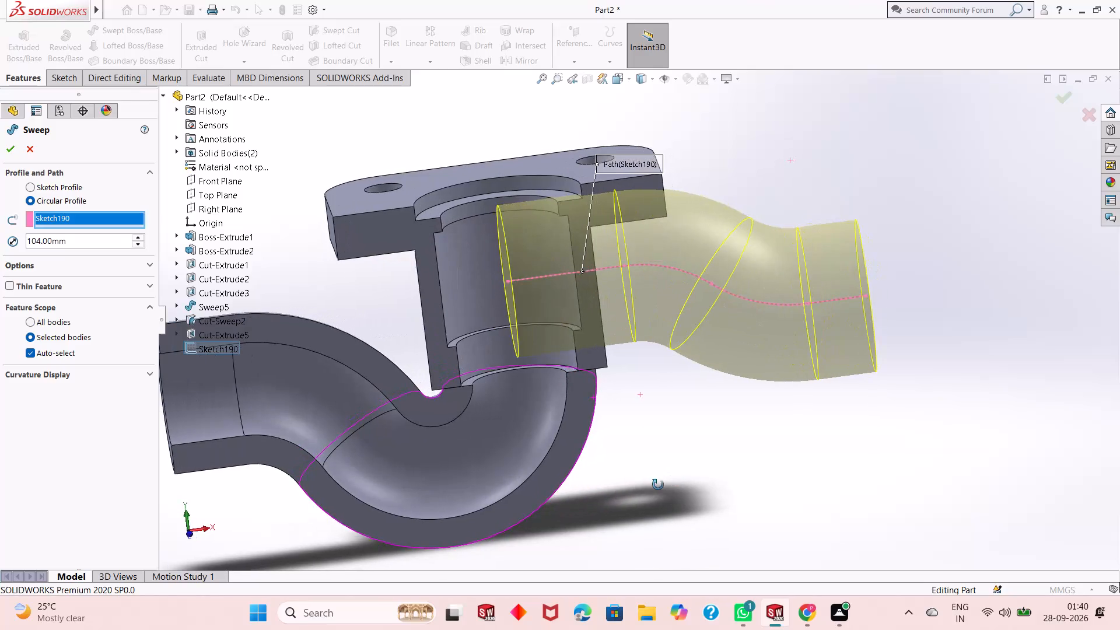
{"action": "middle_click_drag", "start_coordinate": [658, 485], "coordinate": [653, 503]}
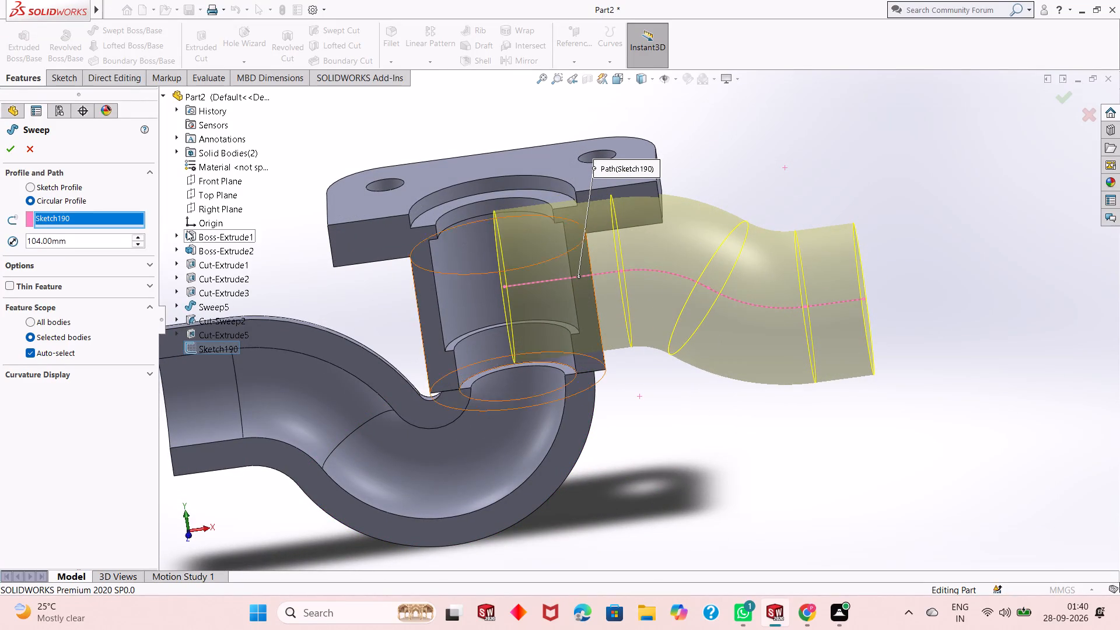
{"action": "left_click", "coordinate": [91, 268]}
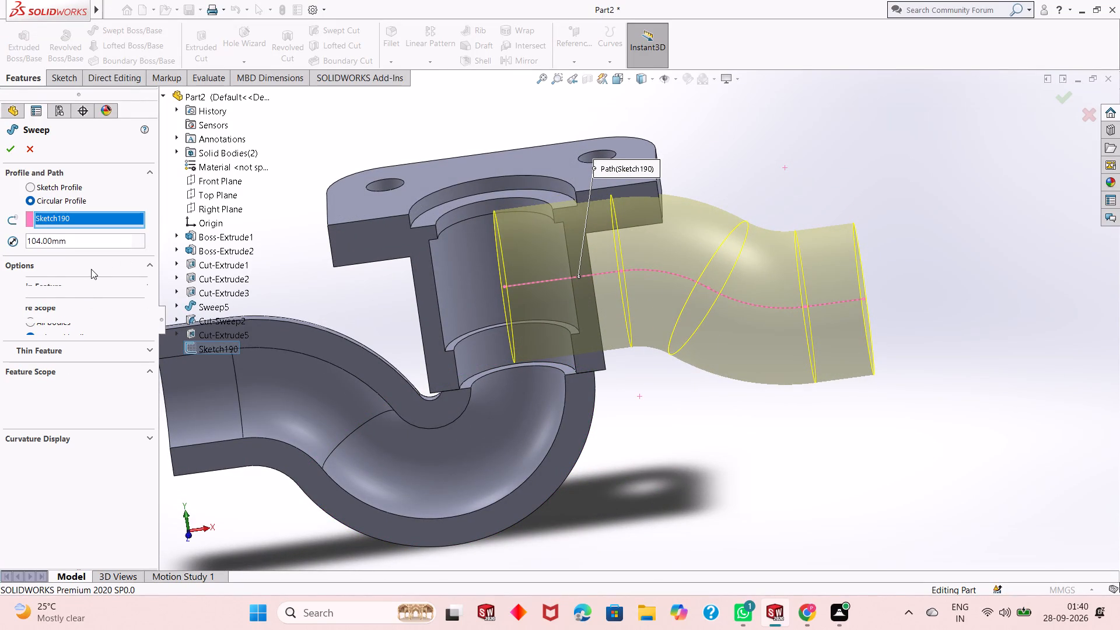
{"action": "left_click", "coordinate": [80, 285]}
{"action": "left_click", "coordinate": [80, 285]}
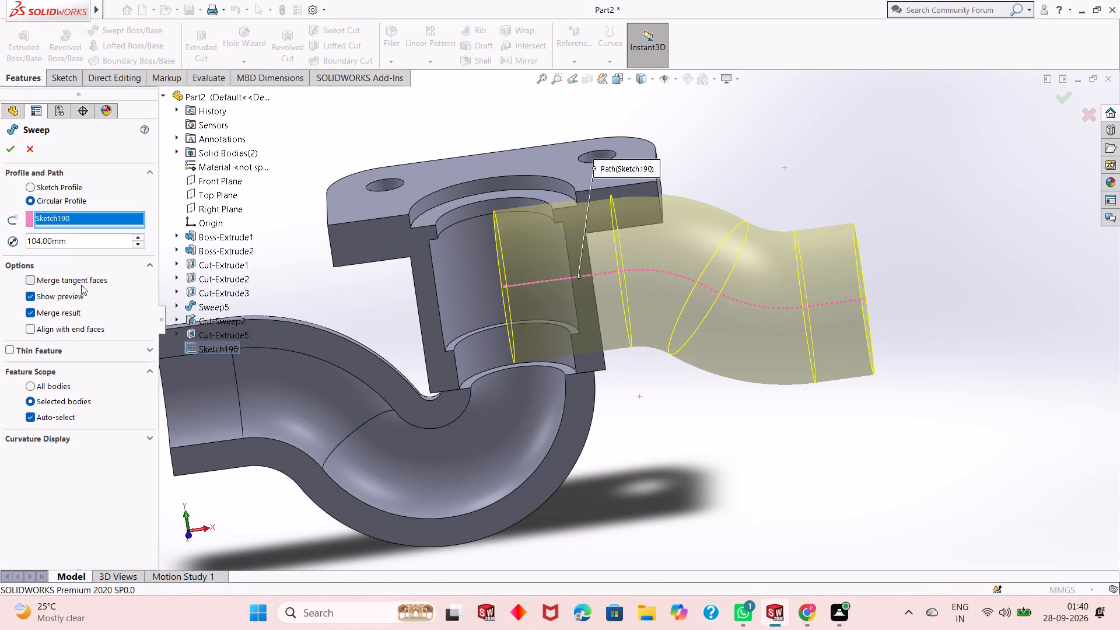
{"action": "left_click", "coordinate": [88, 331]}
{"action": "left_click", "coordinate": [88, 331]}
{"action": "left_click", "coordinate": [5, 152]}
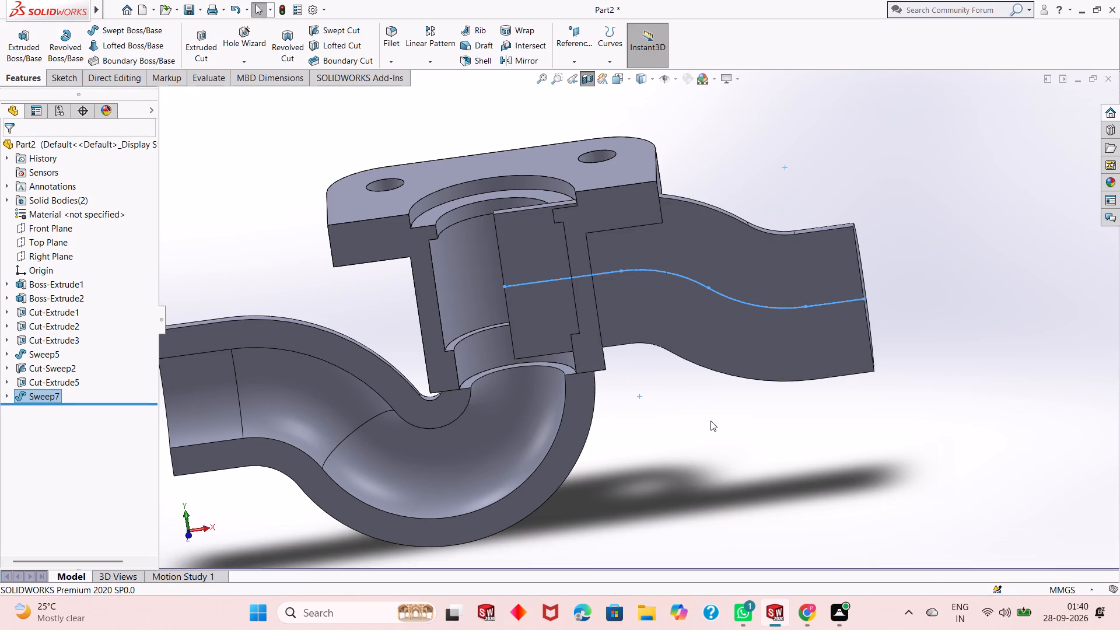
{"action": "middle_click_drag", "start_coordinate": [710, 423], "coordinate": [744, 451]}
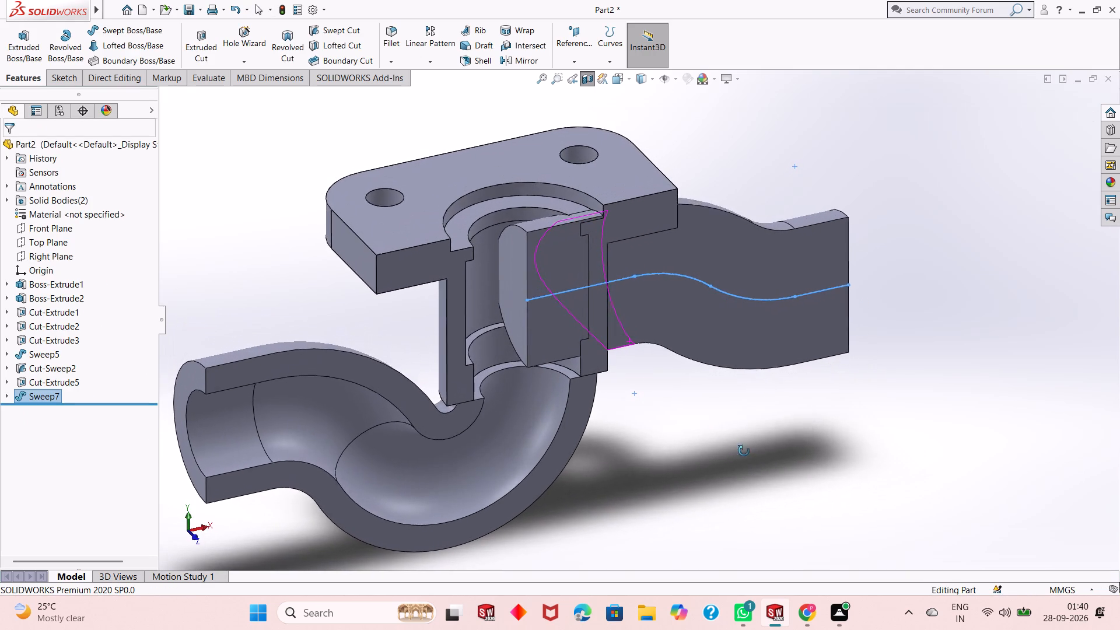
{"action": "middle_click_drag", "start_coordinate": [744, 451], "coordinate": [741, 467]}
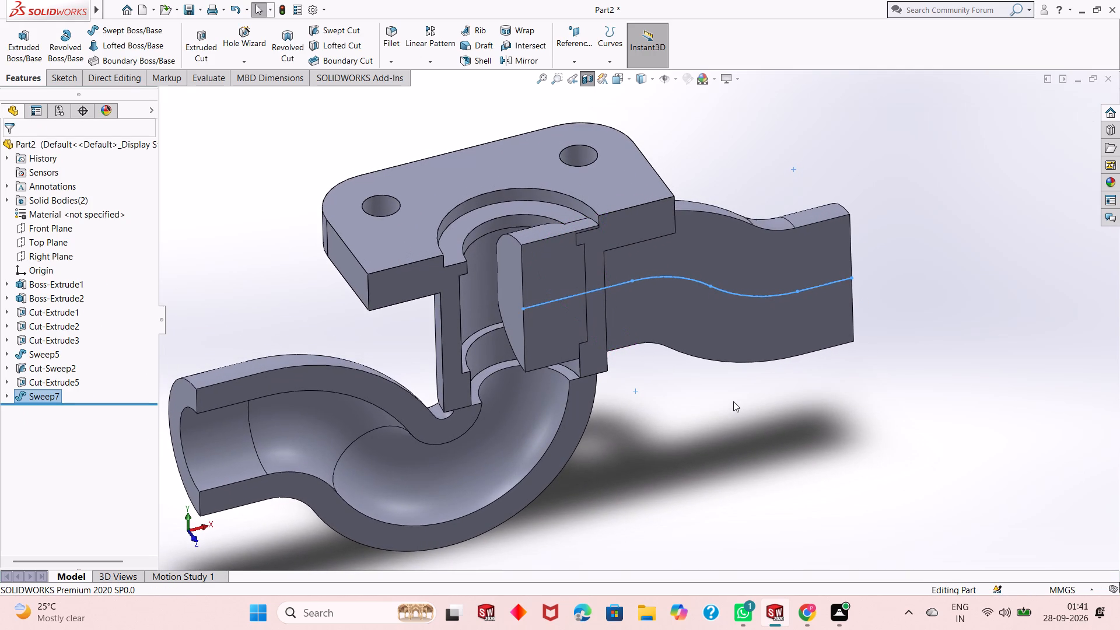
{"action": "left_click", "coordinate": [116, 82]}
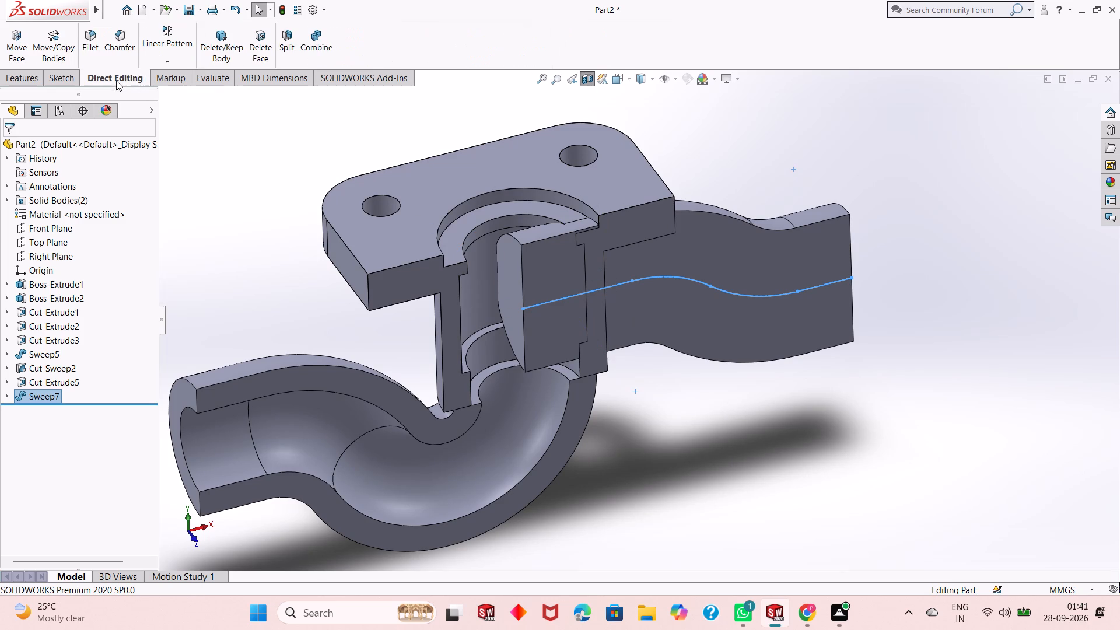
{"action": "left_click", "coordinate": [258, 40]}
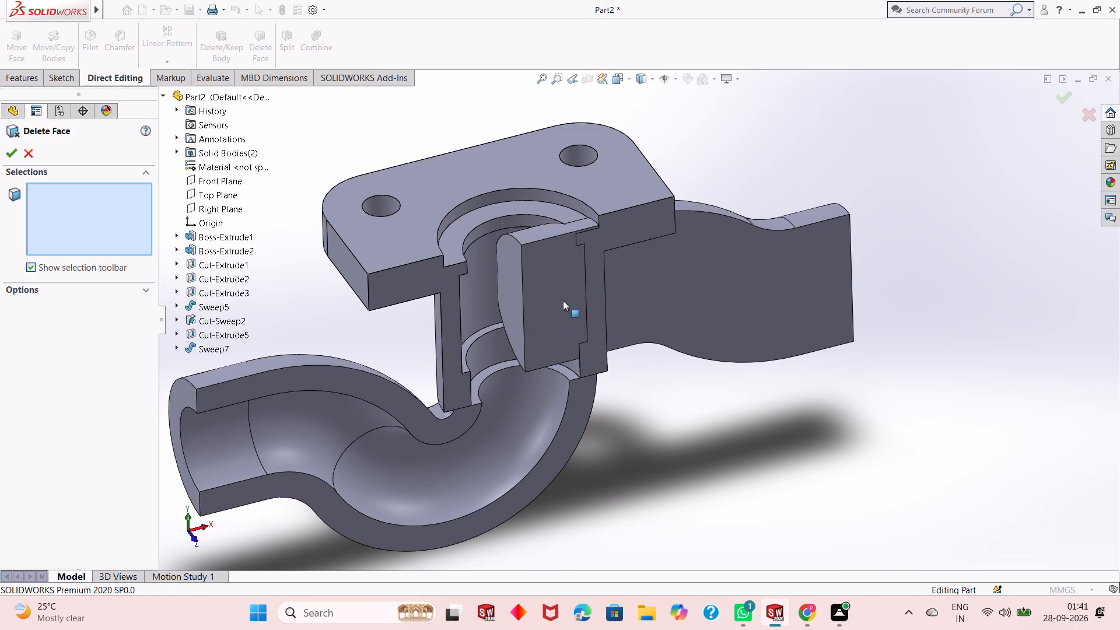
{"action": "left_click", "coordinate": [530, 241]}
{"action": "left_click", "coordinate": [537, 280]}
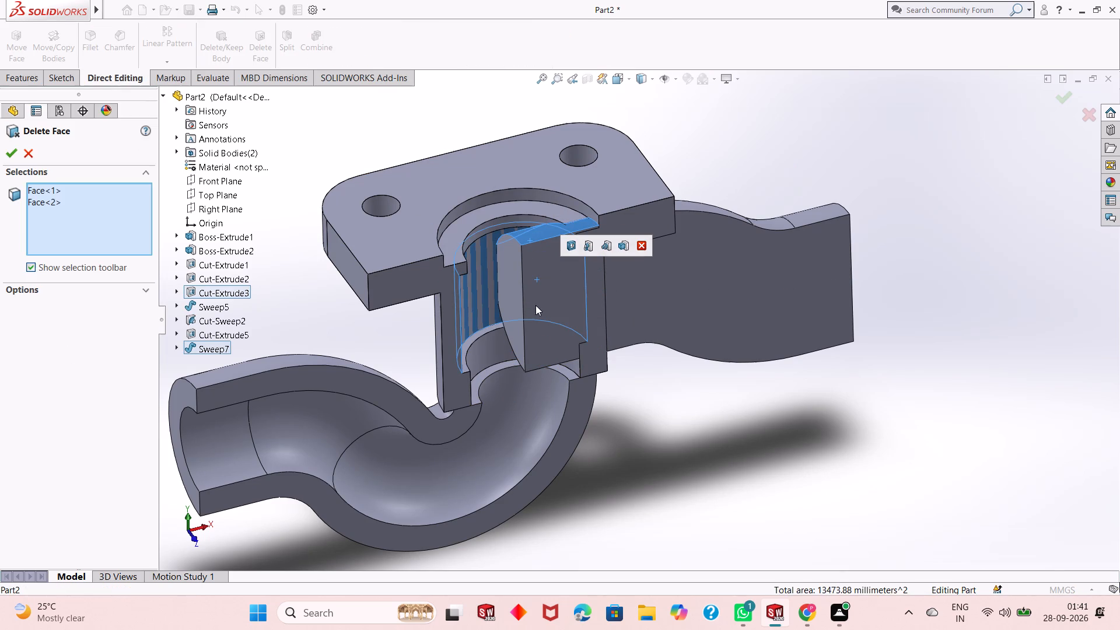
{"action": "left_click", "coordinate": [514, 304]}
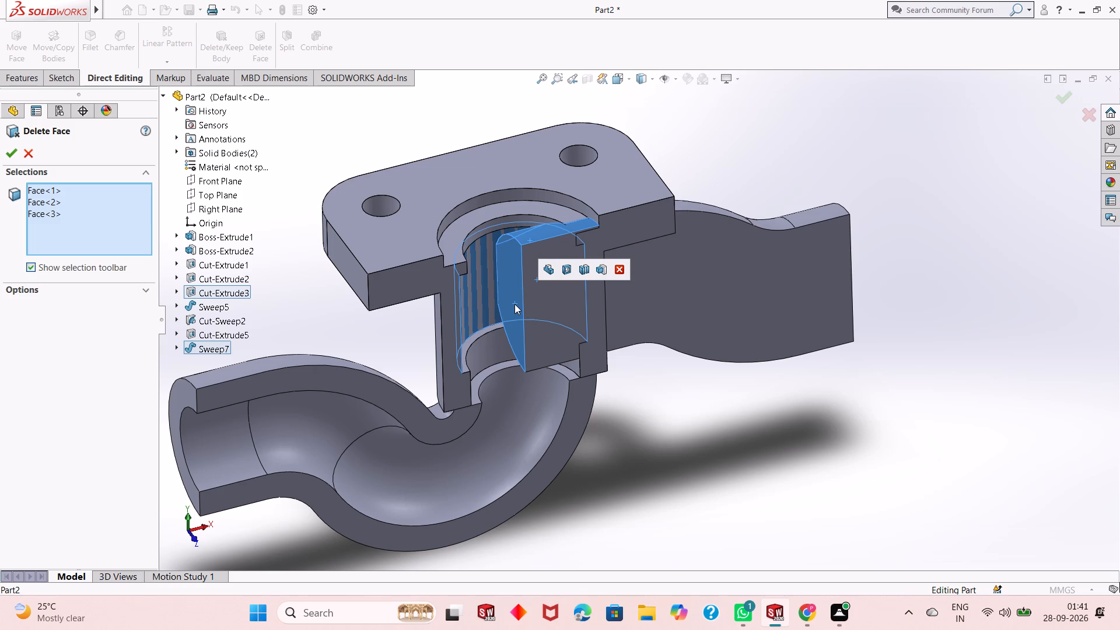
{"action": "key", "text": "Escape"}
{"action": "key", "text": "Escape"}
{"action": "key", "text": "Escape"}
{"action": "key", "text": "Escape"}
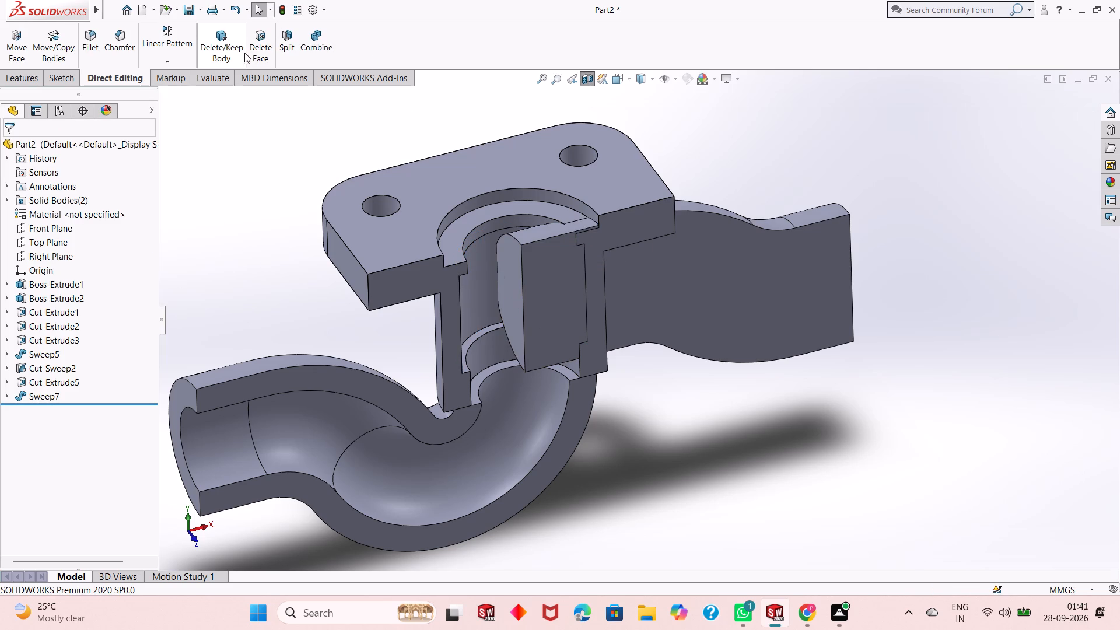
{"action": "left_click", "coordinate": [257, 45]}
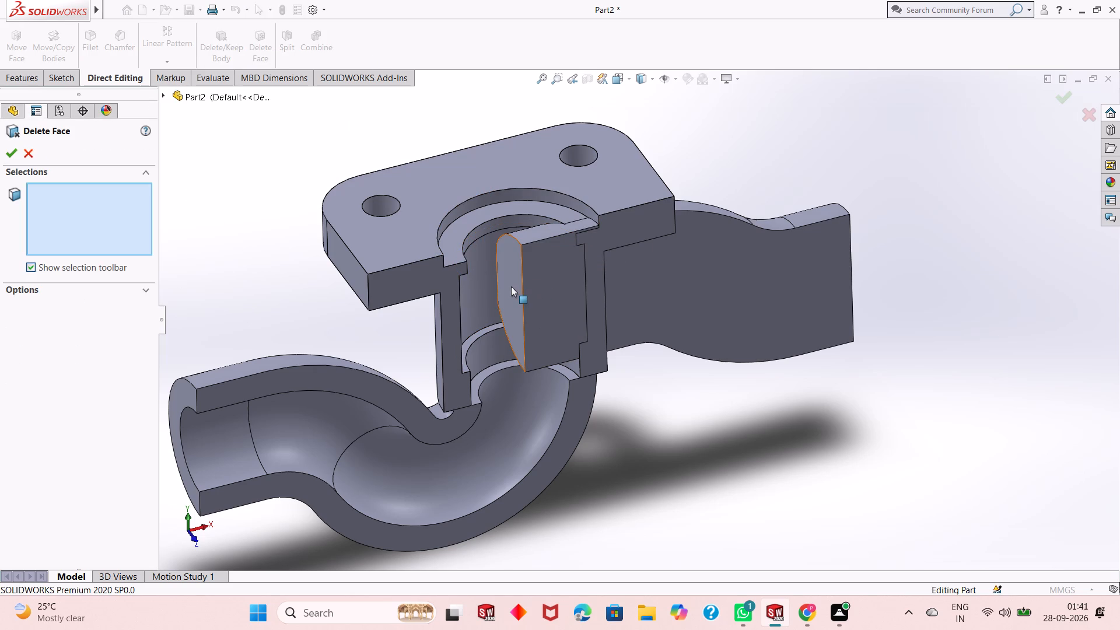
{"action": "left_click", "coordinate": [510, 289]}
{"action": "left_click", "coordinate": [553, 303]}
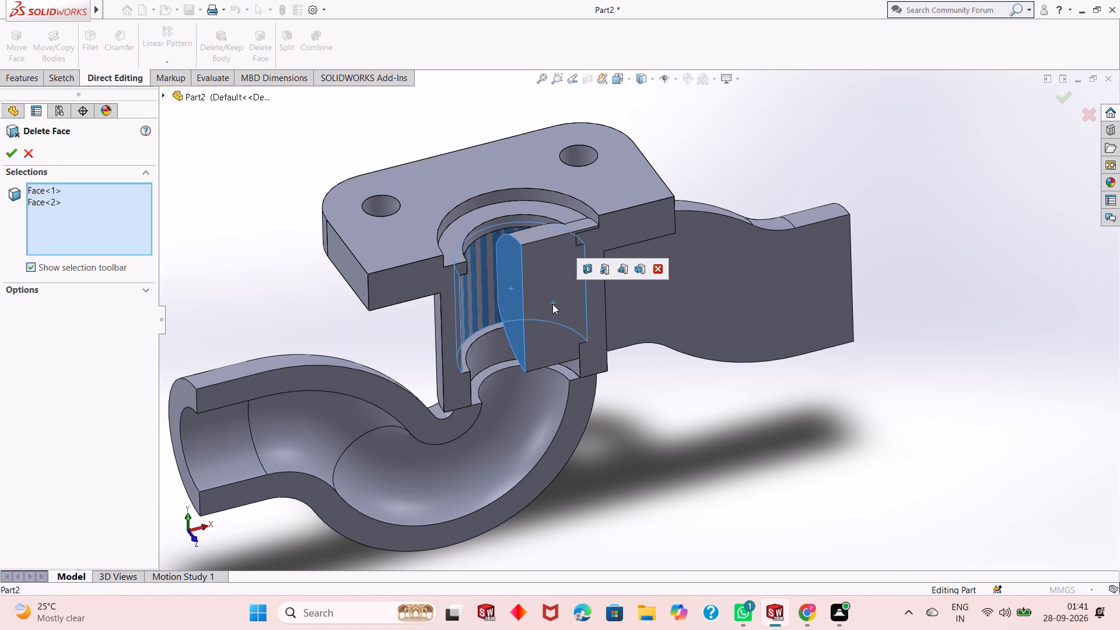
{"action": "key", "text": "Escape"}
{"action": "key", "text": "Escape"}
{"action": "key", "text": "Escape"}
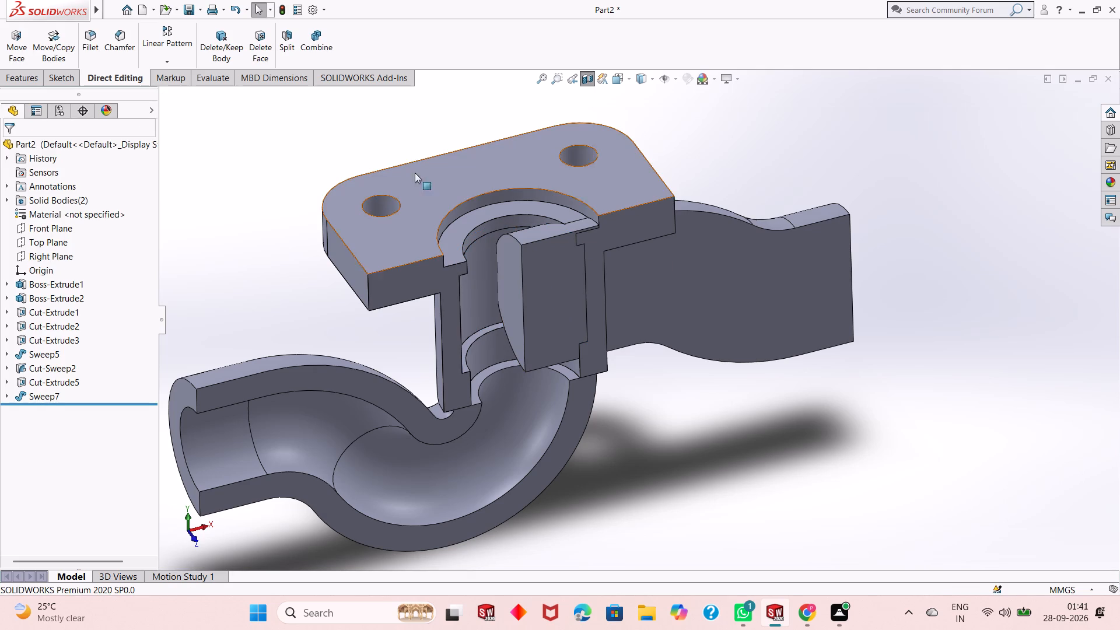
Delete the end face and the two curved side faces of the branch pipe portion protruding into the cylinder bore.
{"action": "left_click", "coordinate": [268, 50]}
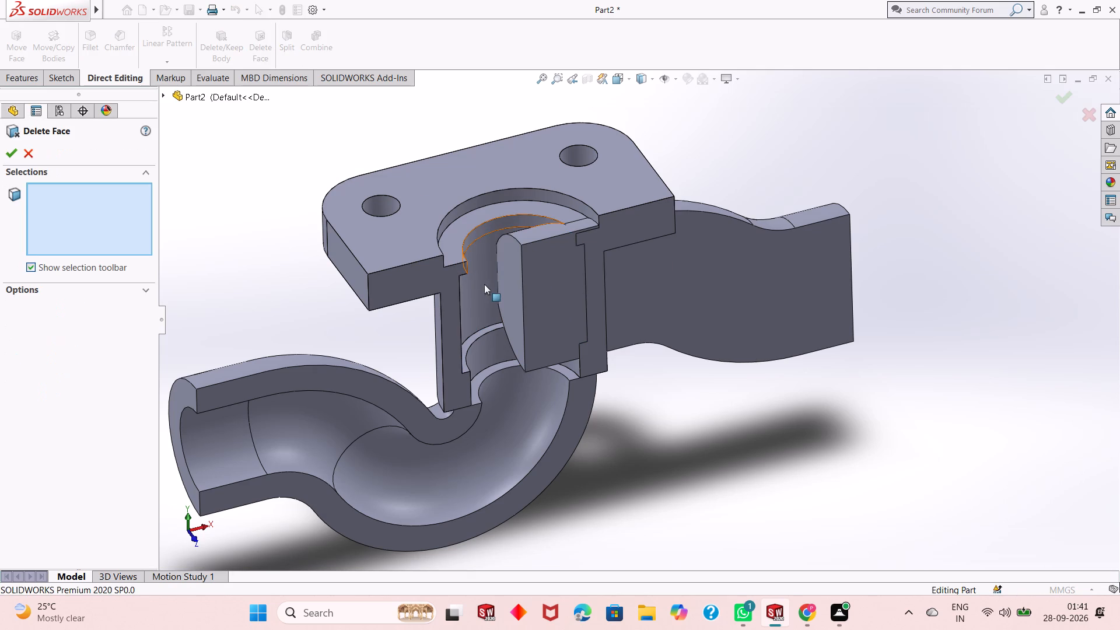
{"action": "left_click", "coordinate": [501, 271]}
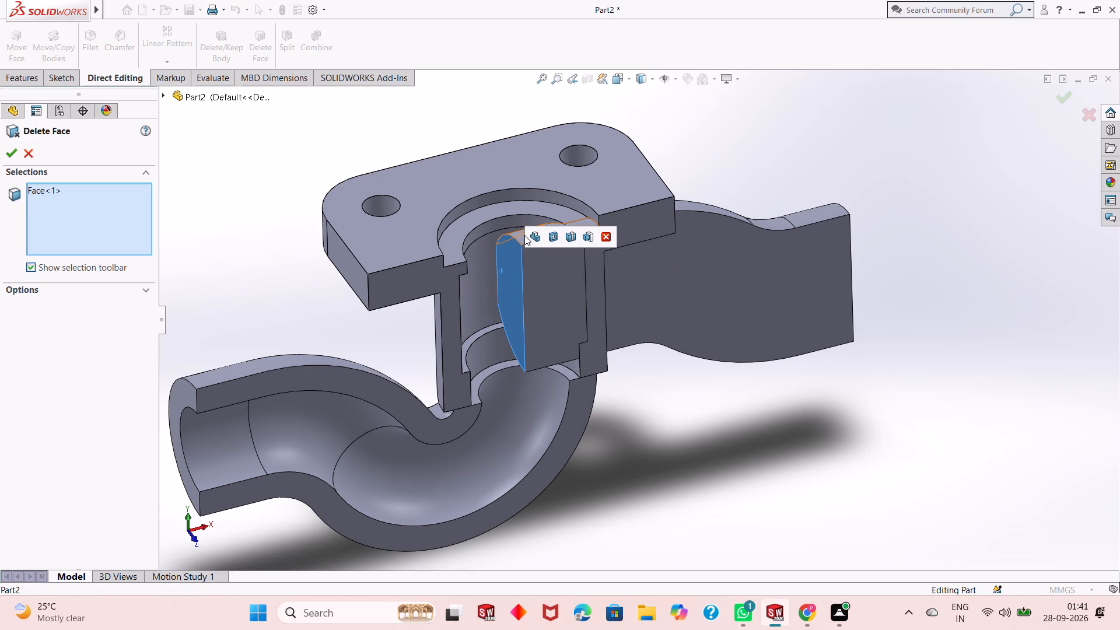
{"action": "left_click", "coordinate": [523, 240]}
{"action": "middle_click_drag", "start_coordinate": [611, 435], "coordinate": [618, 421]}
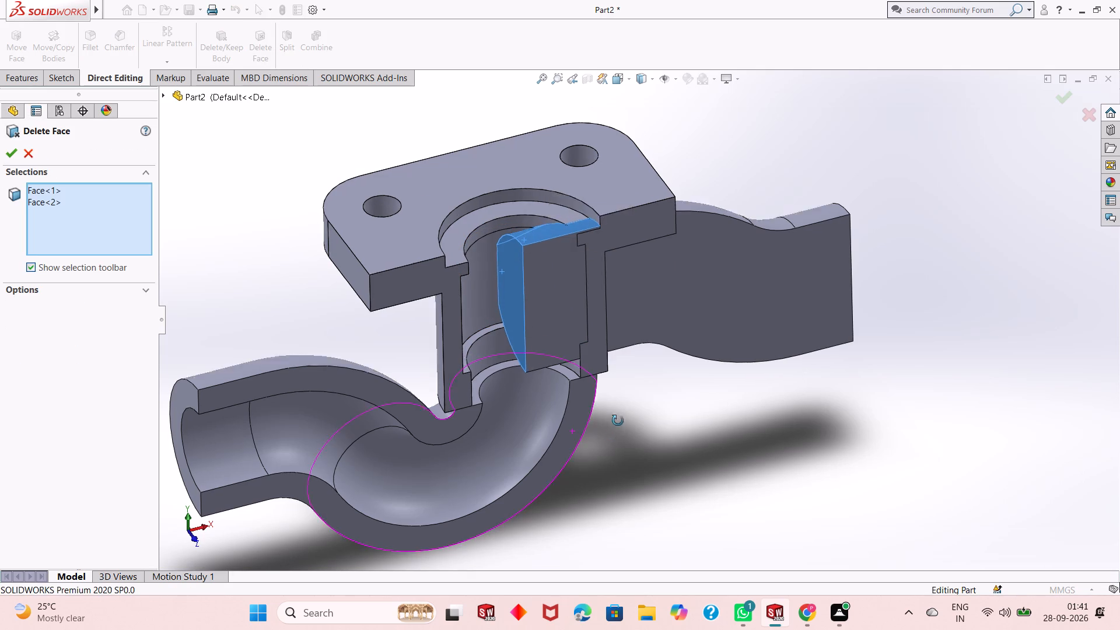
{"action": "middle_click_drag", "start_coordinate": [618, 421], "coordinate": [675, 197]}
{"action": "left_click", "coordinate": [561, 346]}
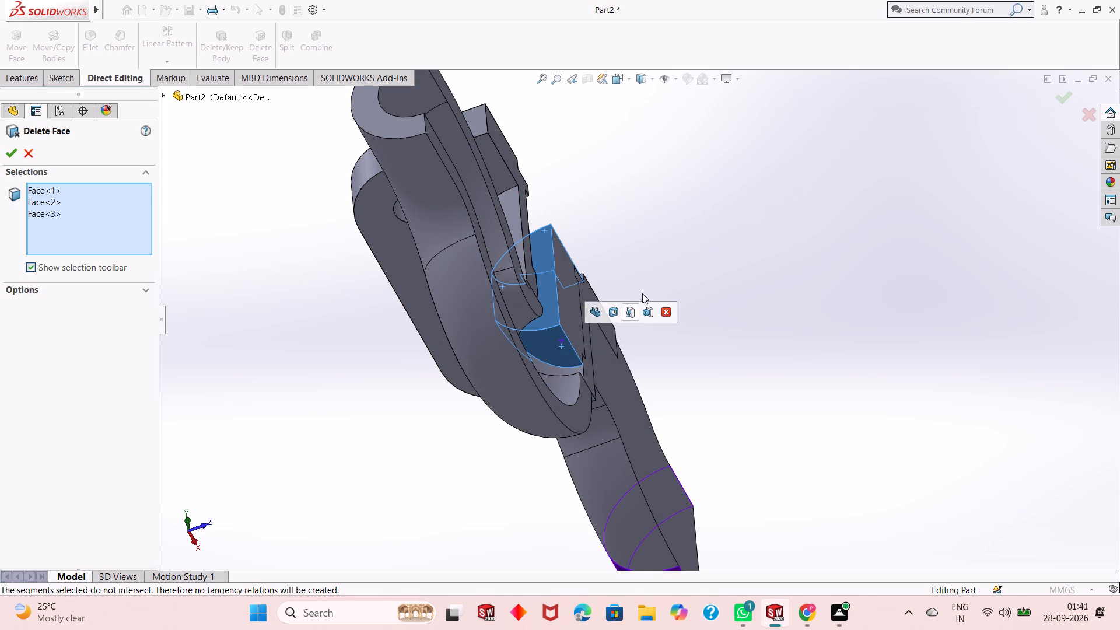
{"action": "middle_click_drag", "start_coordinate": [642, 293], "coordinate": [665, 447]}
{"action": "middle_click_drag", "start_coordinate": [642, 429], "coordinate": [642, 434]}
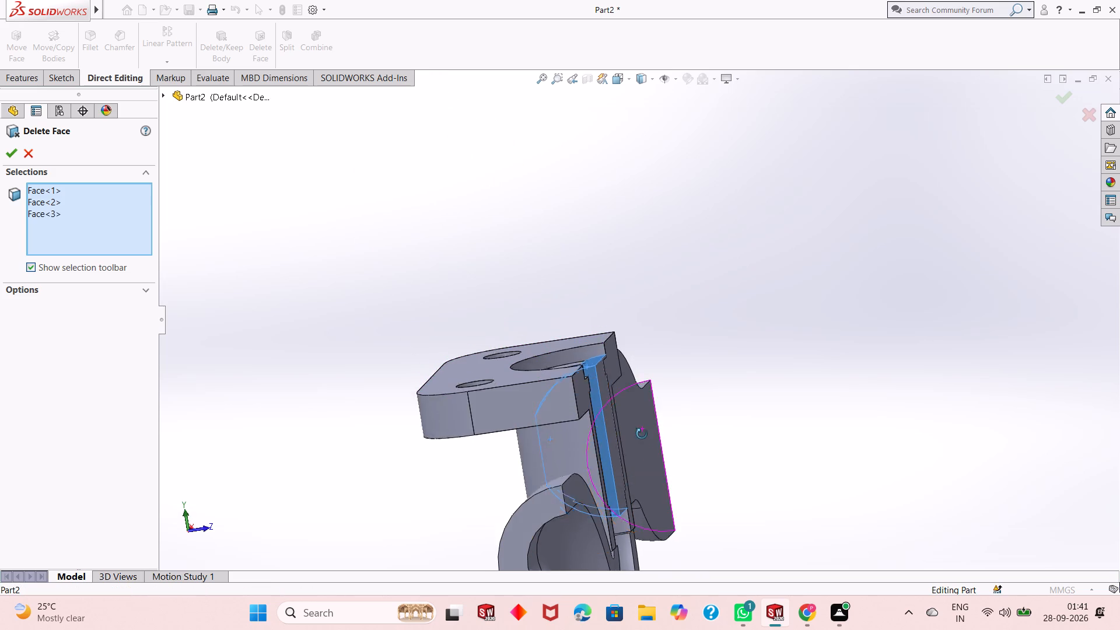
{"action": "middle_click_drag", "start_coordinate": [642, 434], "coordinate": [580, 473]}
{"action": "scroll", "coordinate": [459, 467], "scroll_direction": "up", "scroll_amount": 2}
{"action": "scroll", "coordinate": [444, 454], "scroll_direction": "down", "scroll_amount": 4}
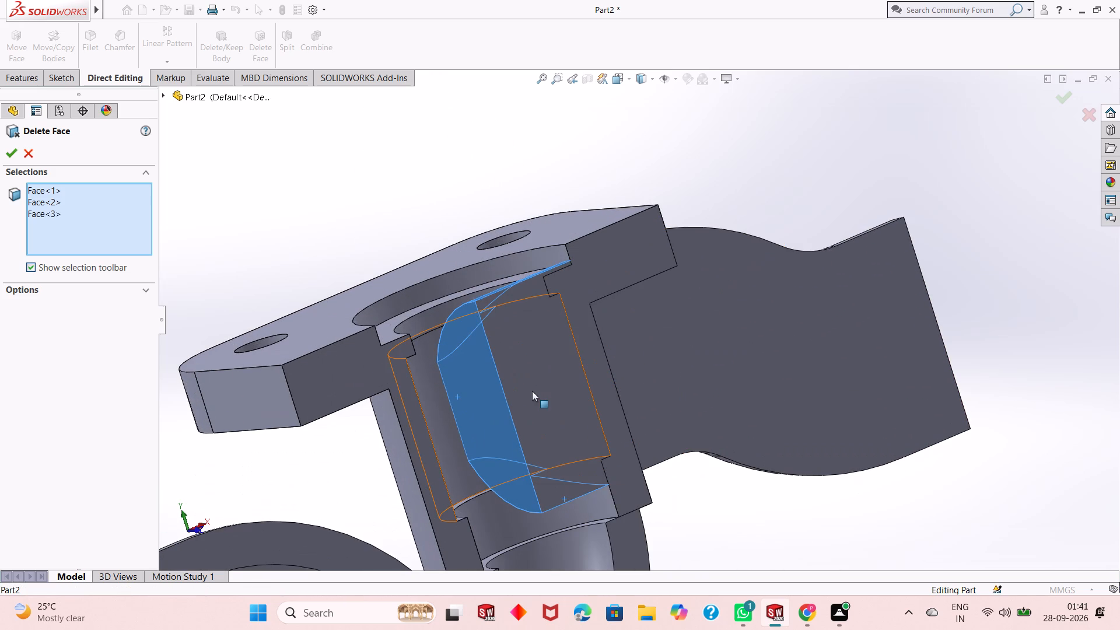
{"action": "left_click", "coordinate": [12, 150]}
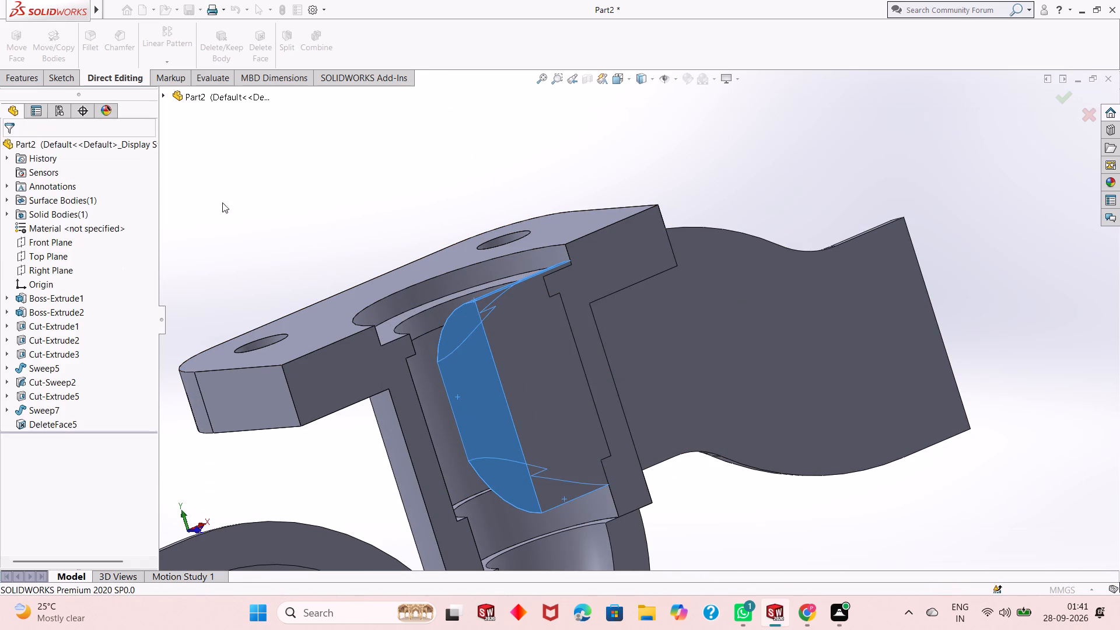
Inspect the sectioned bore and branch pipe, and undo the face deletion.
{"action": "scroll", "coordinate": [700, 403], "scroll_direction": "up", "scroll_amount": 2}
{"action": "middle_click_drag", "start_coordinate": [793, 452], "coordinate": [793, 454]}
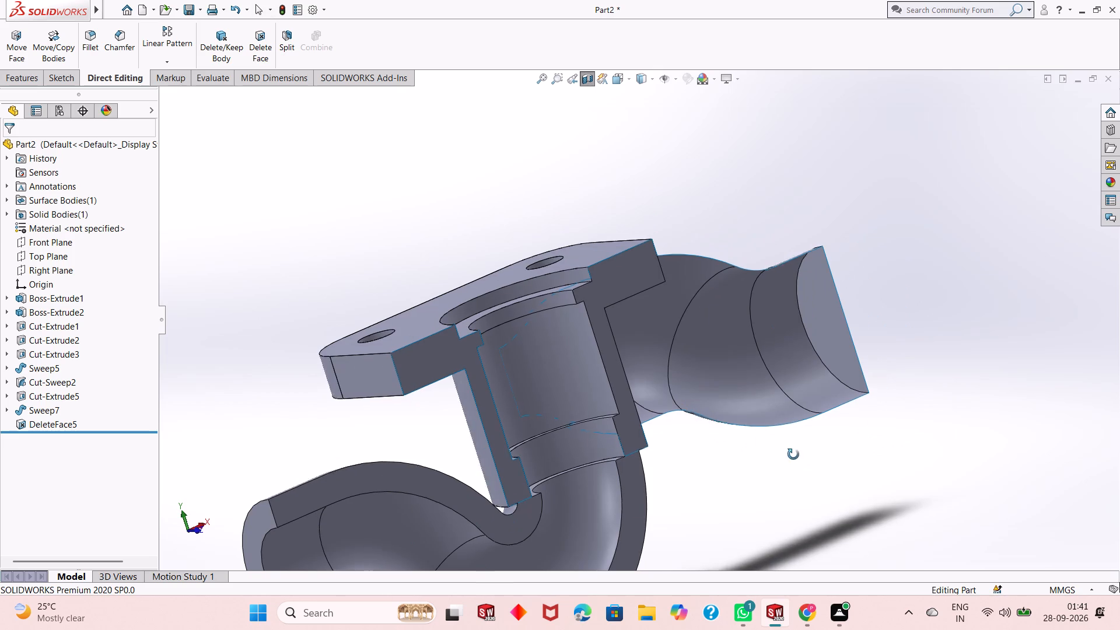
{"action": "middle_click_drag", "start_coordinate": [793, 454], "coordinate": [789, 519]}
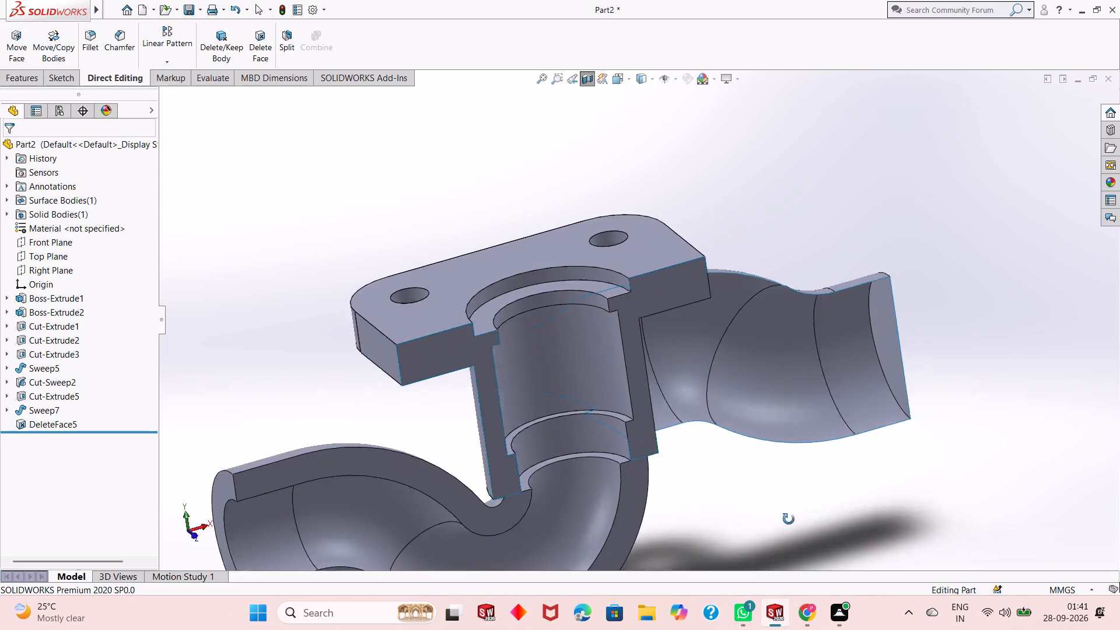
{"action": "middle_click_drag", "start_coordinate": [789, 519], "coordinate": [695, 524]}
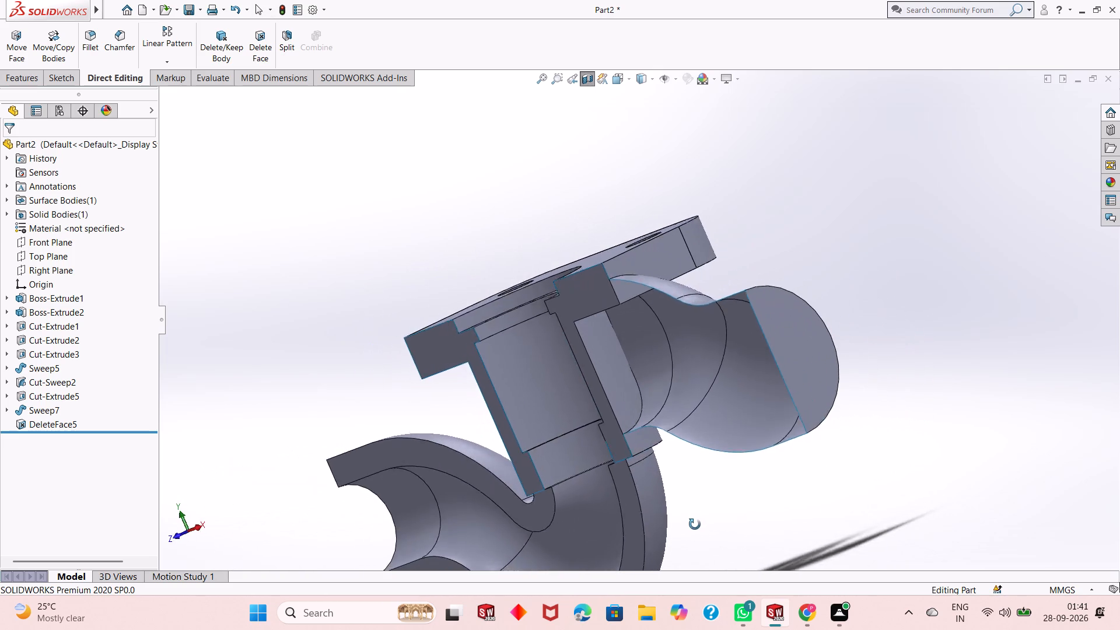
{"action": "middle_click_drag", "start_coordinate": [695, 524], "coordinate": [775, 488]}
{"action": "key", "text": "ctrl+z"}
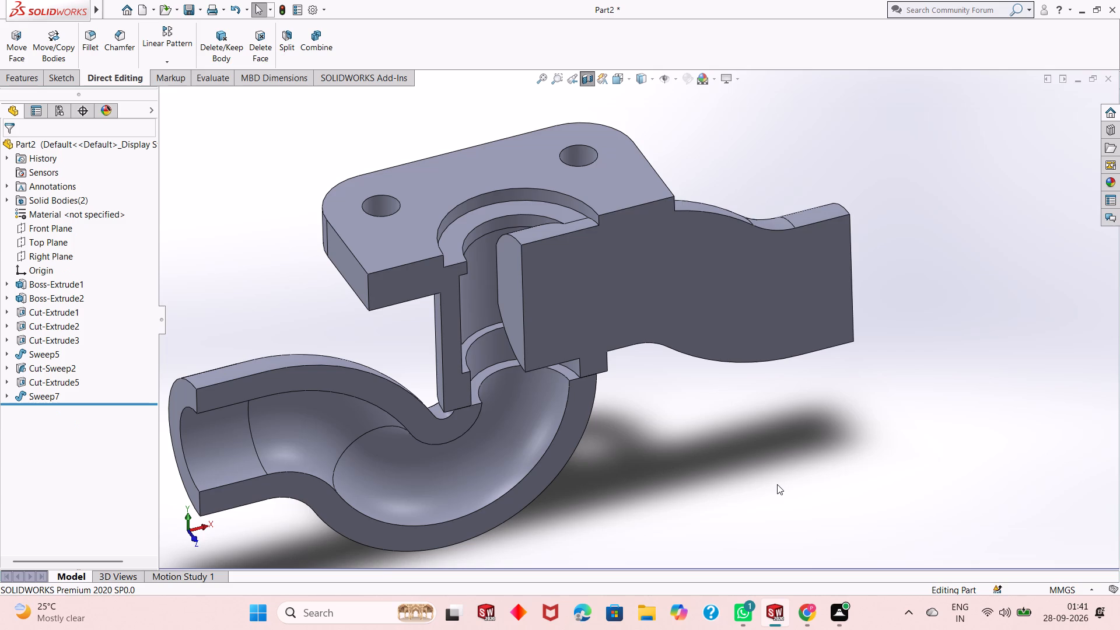
Turn off the section view to show the whole part.
{"action": "left_click", "coordinate": [586, 76]}
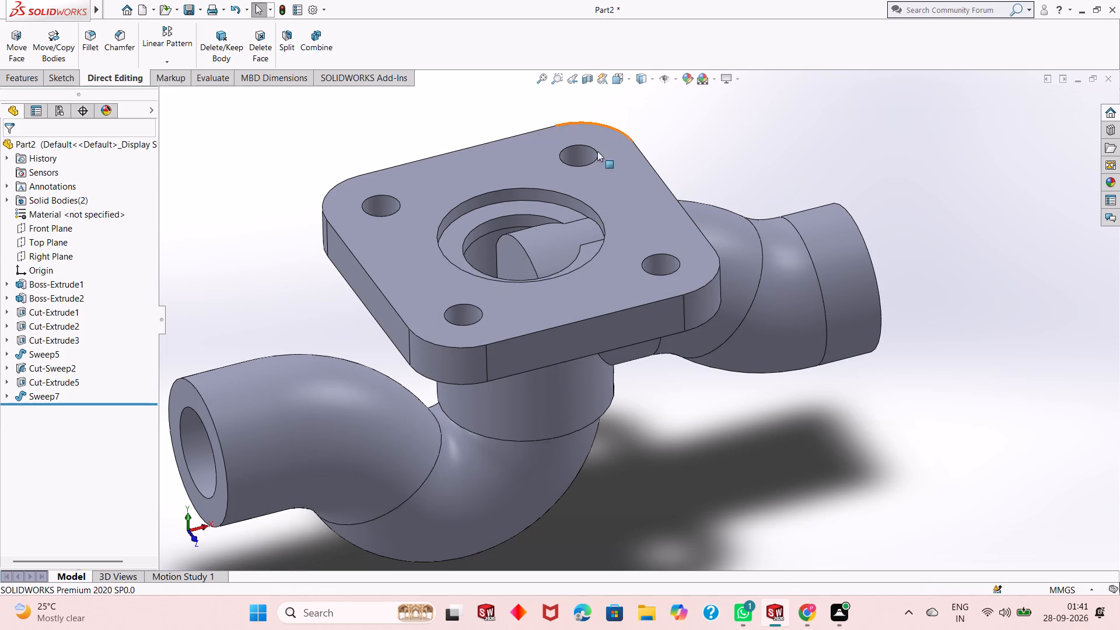
{"action": "middle_click_drag", "start_coordinate": [610, 172], "coordinate": [610, 252]}
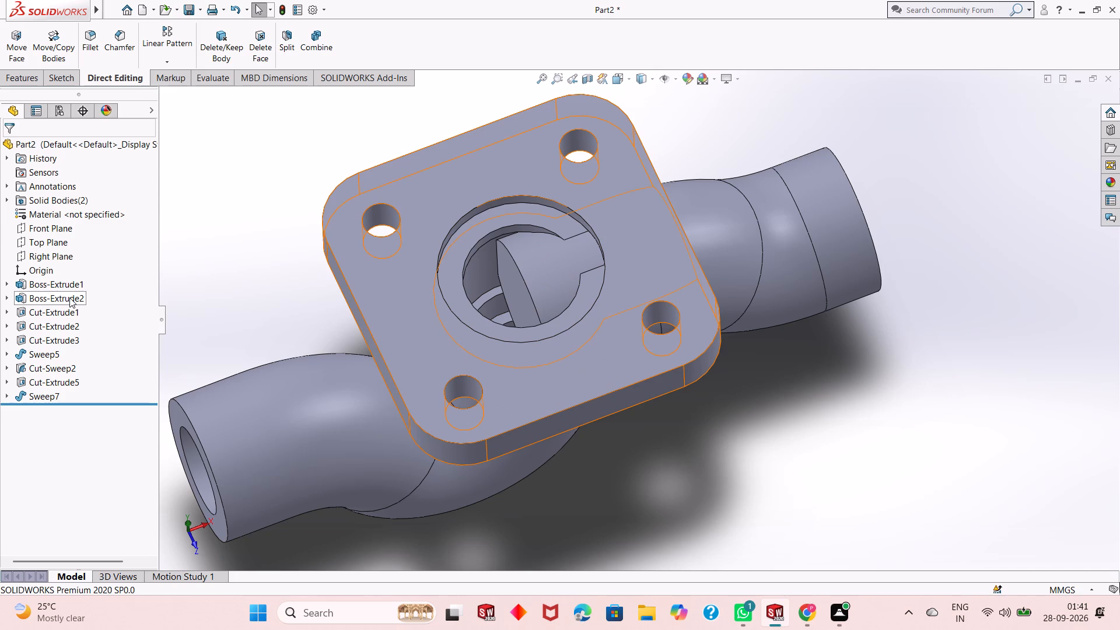
Delete Cut-Extrude1 at the flange's centre together with its child features, plus its leftover sketch Sketch3.
{"action": "scroll", "coordinate": [69, 297], "scroll_direction": "up", "scroll_amount": 1}
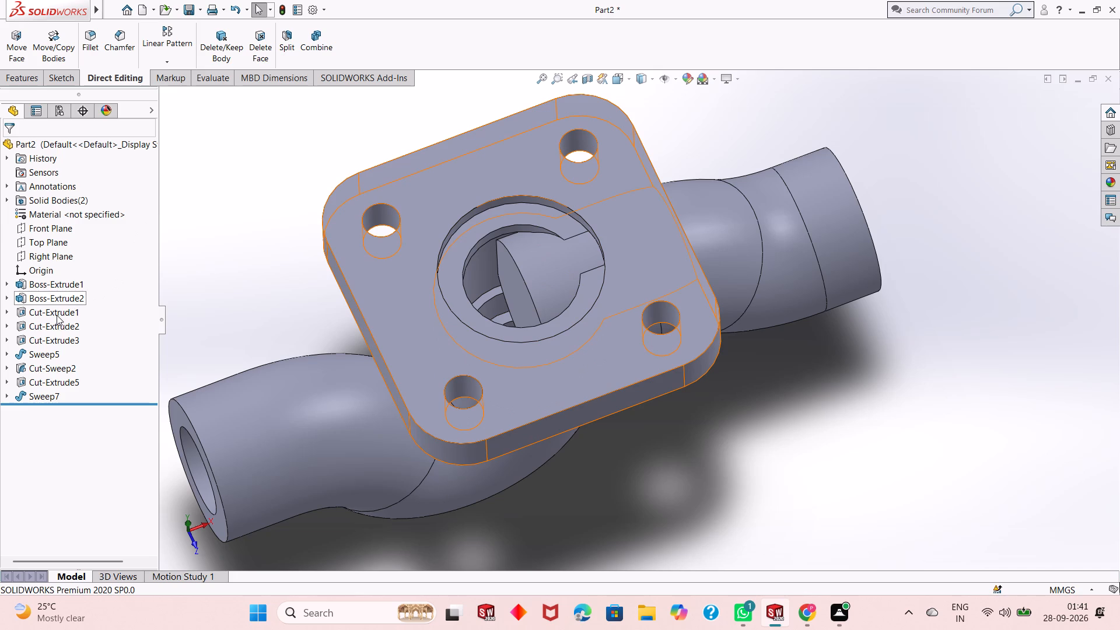
{"action": "right_click", "coordinate": [57, 316]}
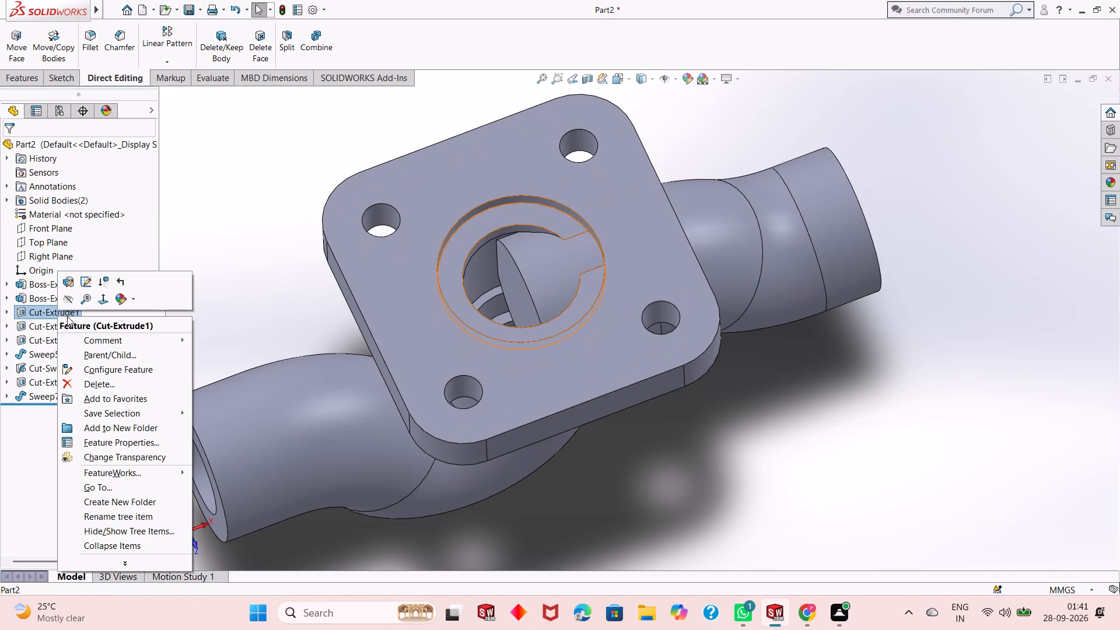
{"action": "left_click", "coordinate": [124, 384]}
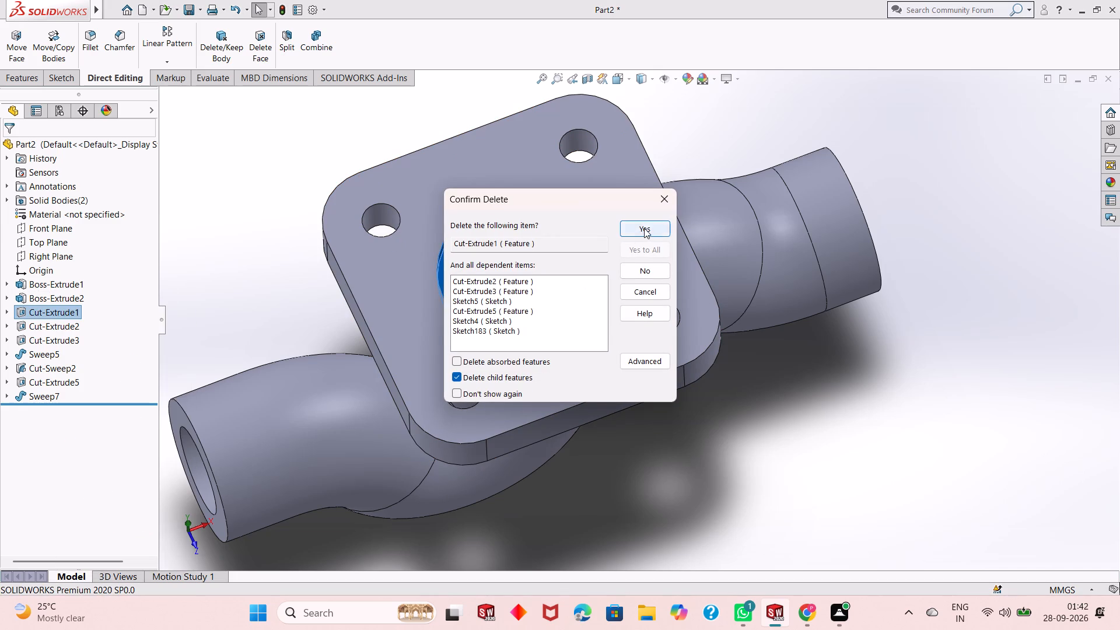
{"action": "left_click", "coordinate": [645, 228]}
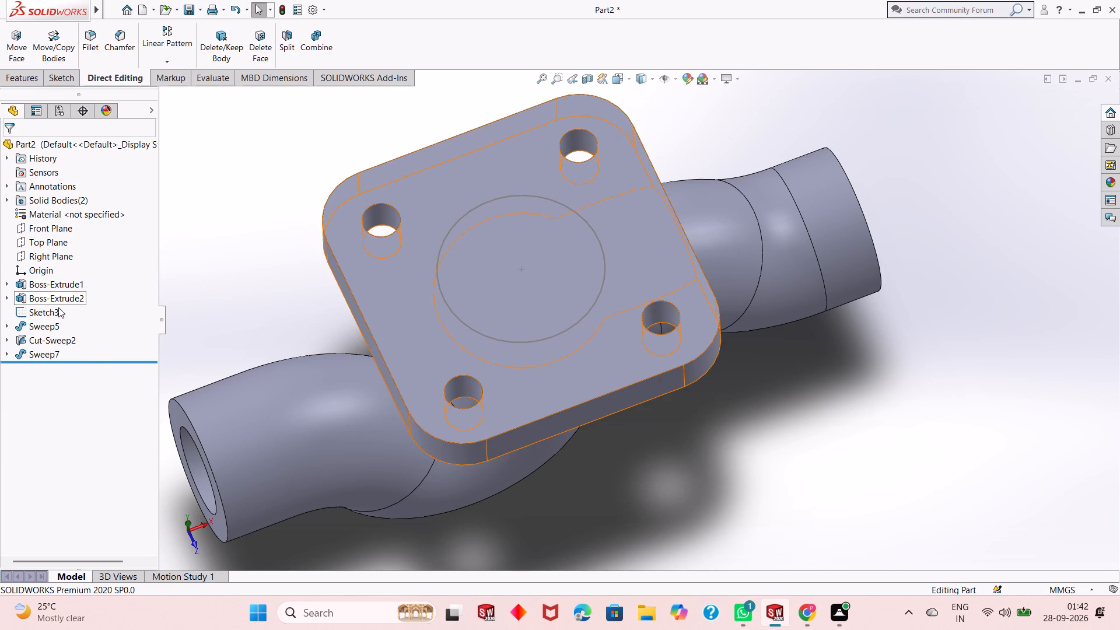
{"action": "right_click", "coordinate": [56, 310]}
{"action": "left_click", "coordinate": [113, 392]}
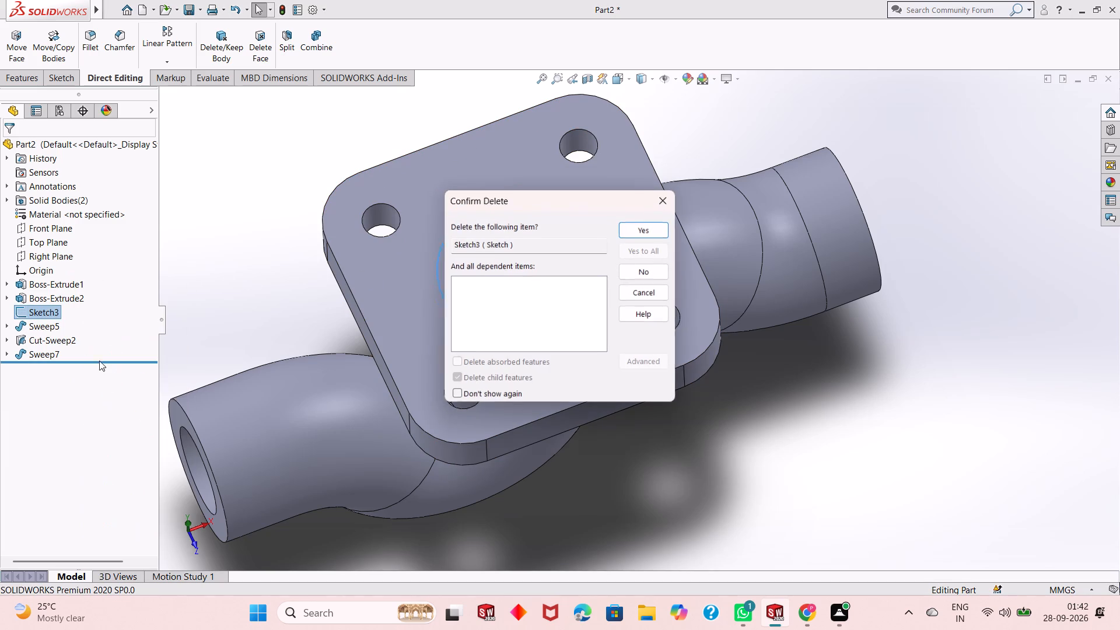
{"action": "left_click", "coordinate": [642, 230]}
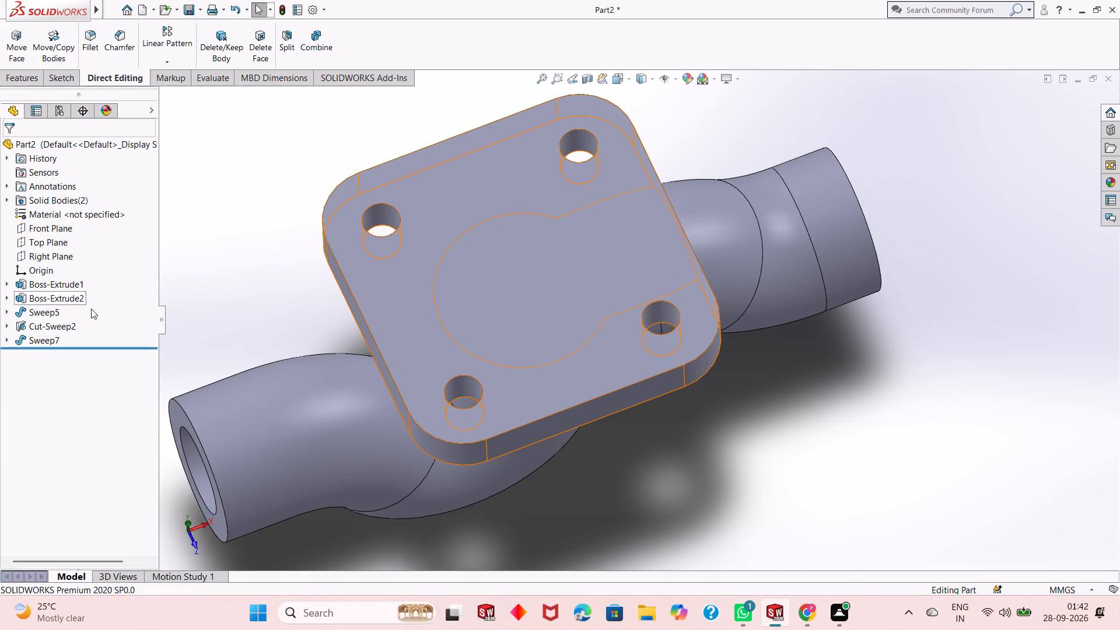
Preview a section of the part on the Front Plane to examine the filled cylinder and branch pipe.
{"action": "middle_click_drag", "start_coordinate": [641, 473], "coordinate": [635, 381]}
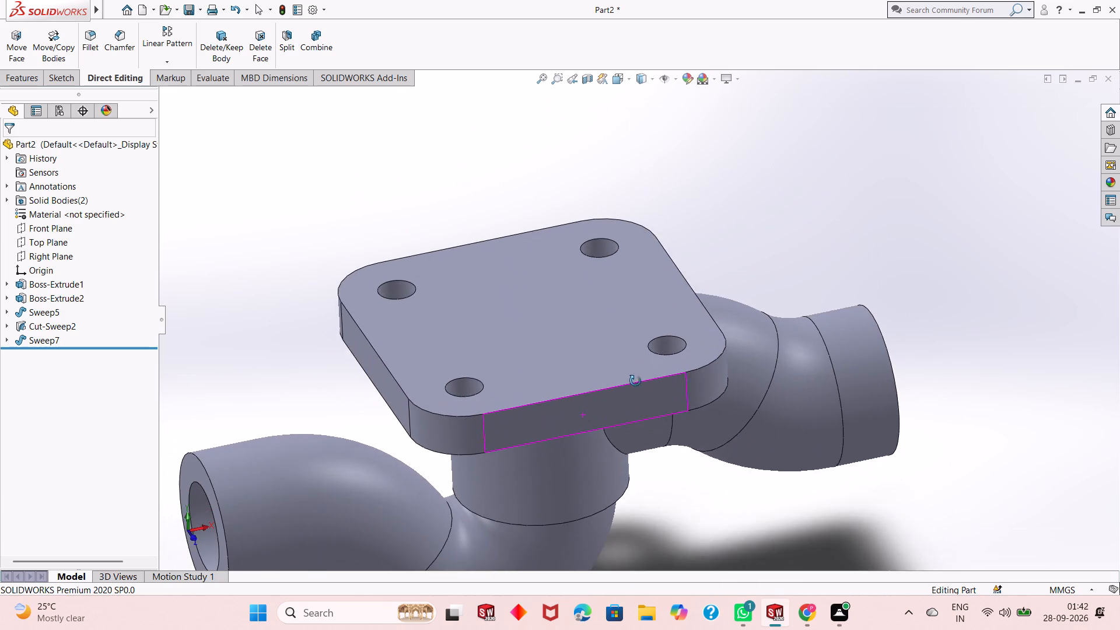
{"action": "middle_click_drag", "start_coordinate": [635, 381], "coordinate": [634, 416]}
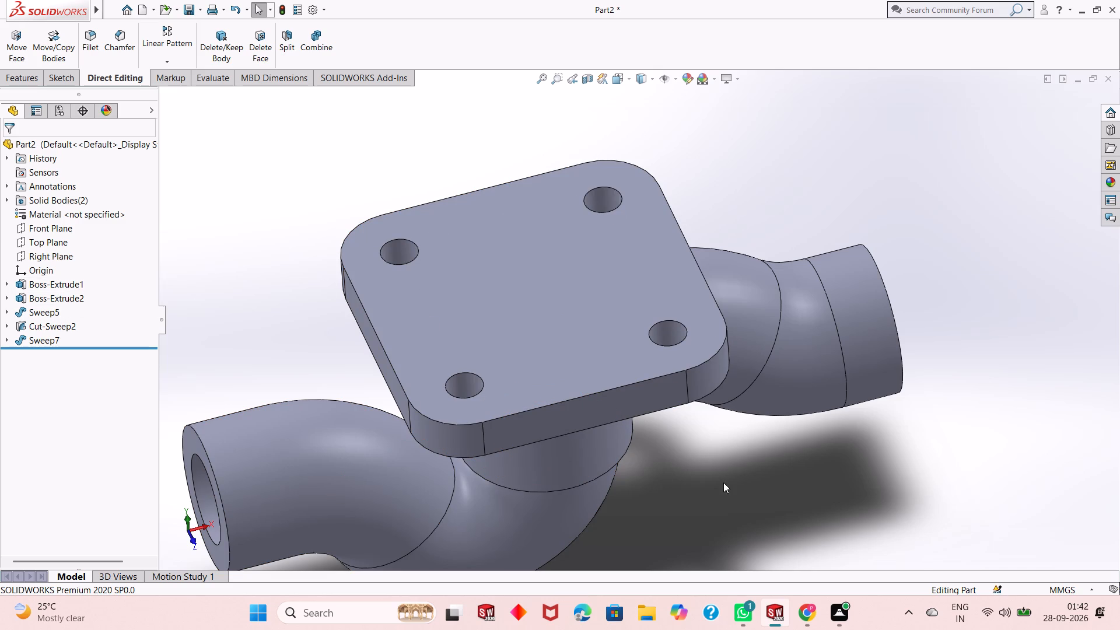
{"action": "left_click", "coordinate": [590, 81]}
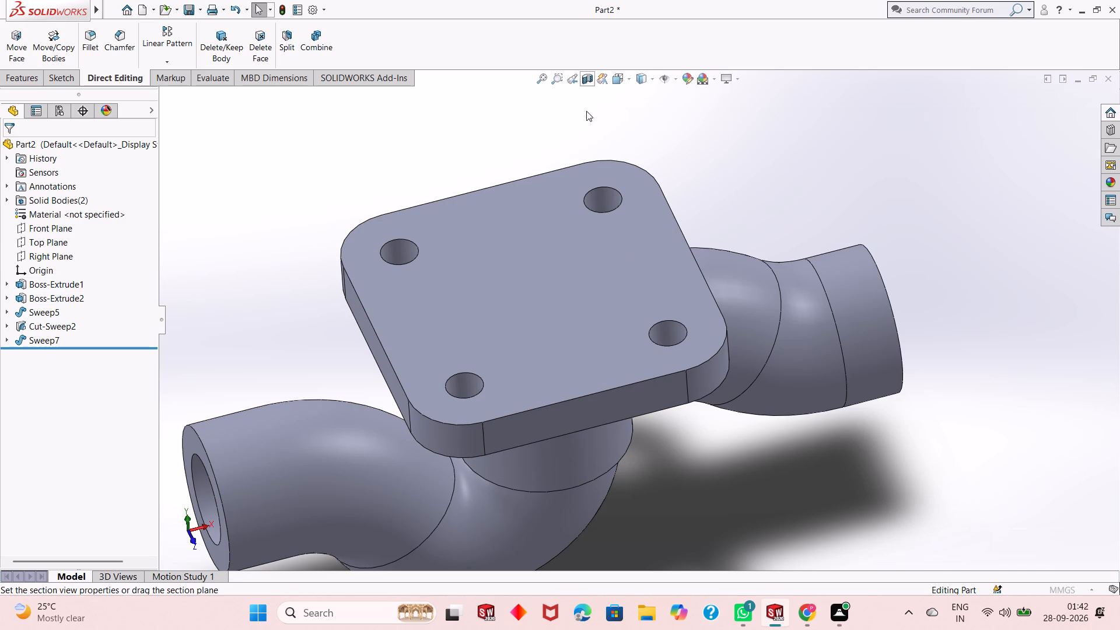
{"action": "middle_click_drag", "start_coordinate": [617, 410], "coordinate": [598, 310]}
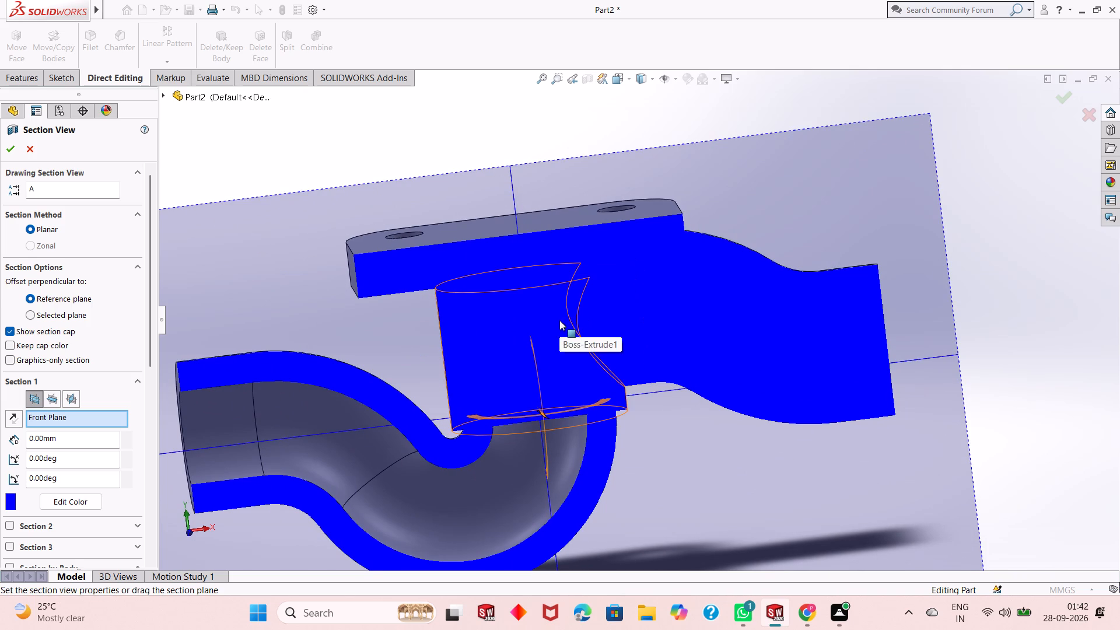
{"action": "key", "text": "Escape"}
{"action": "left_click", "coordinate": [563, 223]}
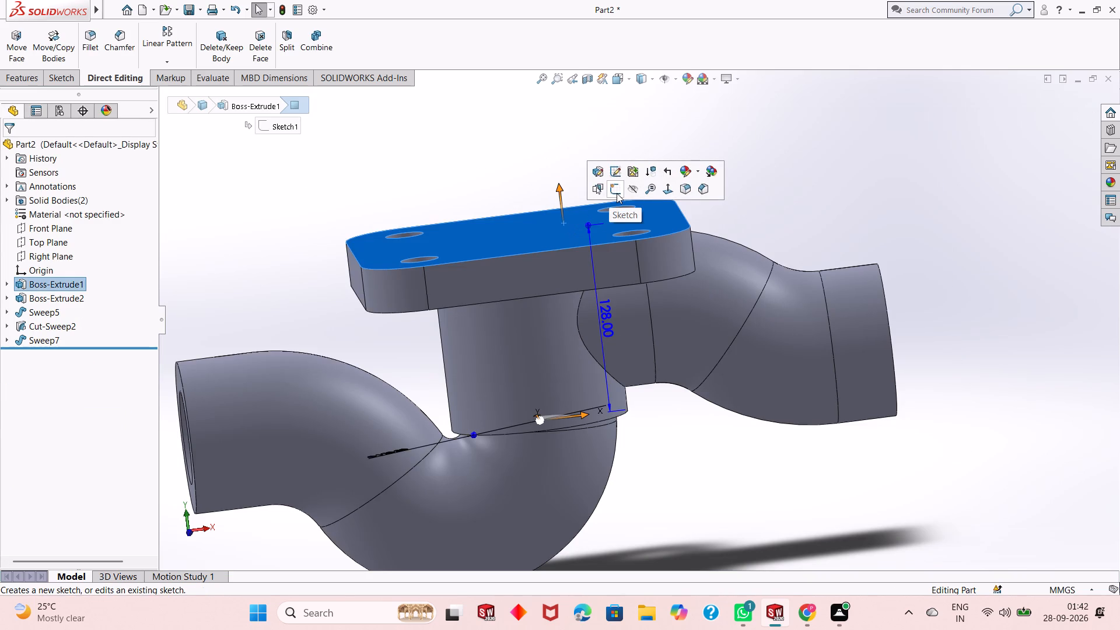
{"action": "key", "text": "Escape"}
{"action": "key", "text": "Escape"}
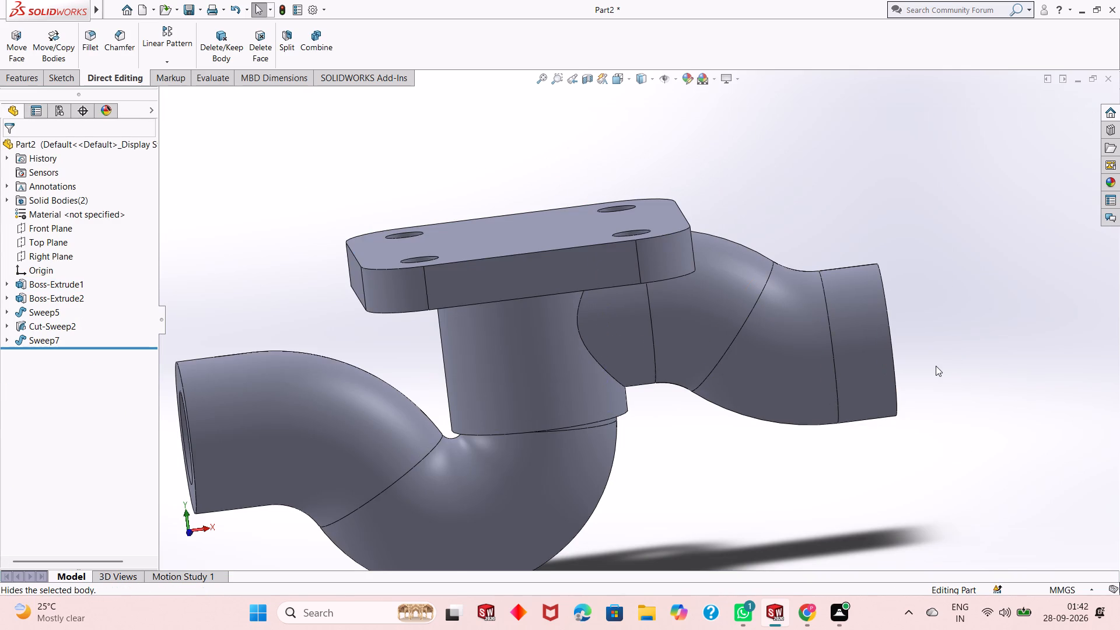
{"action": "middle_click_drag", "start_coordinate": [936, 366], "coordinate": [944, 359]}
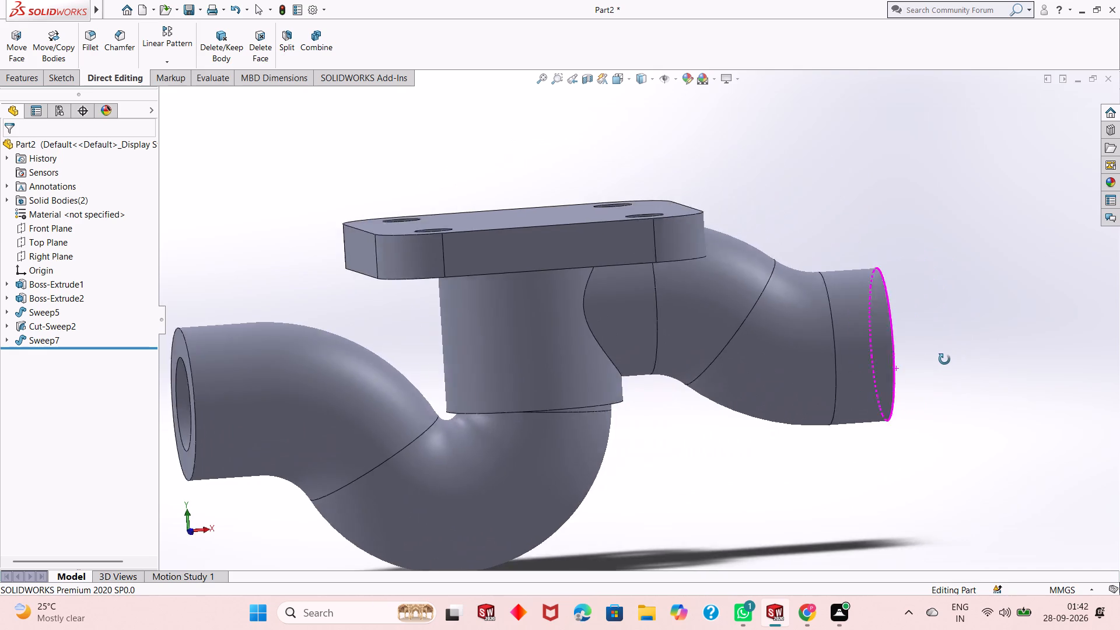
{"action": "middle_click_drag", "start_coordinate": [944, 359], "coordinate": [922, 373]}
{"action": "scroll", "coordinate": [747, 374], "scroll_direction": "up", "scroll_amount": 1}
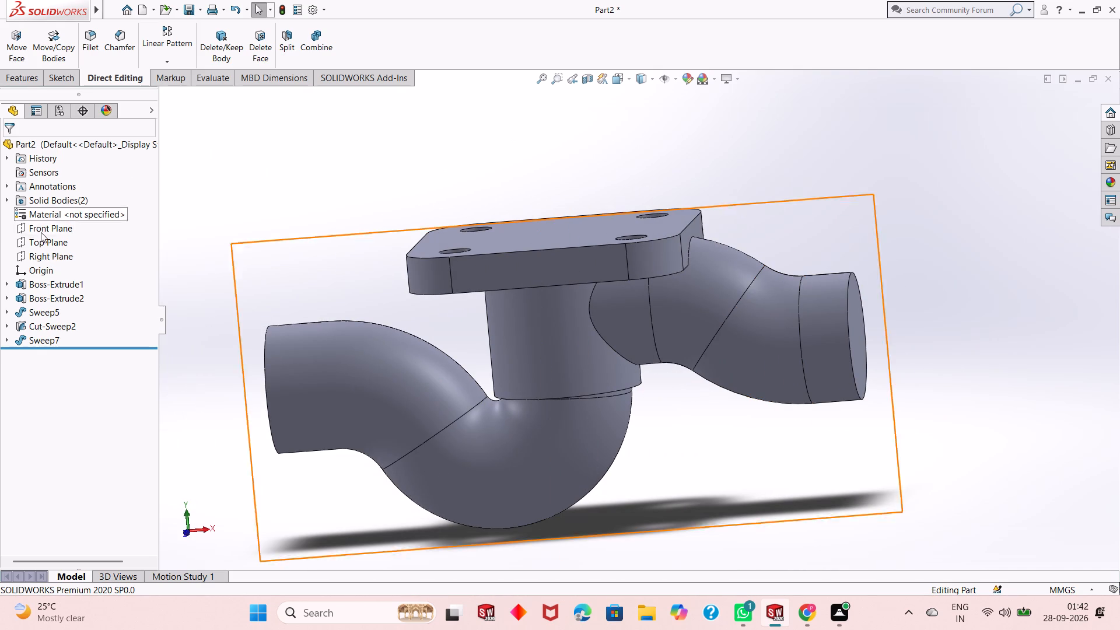
Cut a 64 mm circular swept bore through the branch pipe, using Sweep7's path sketch Sketch190.
{"action": "left_click", "coordinate": [24, 78]}
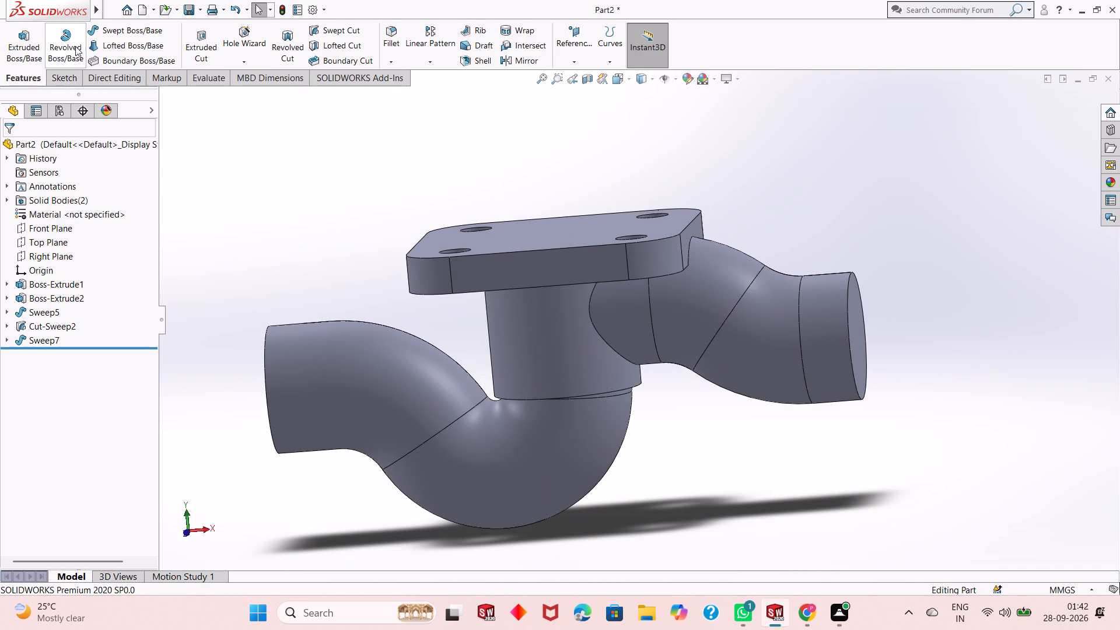
{"action": "left_click", "coordinate": [327, 26]}
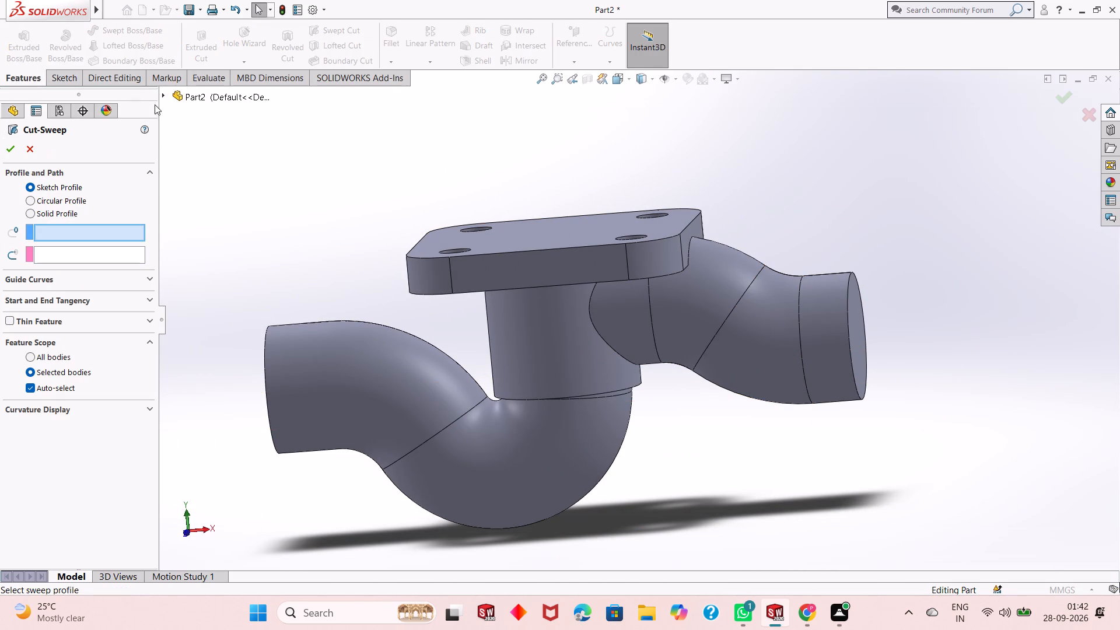
{"action": "left_click", "coordinate": [177, 92]}
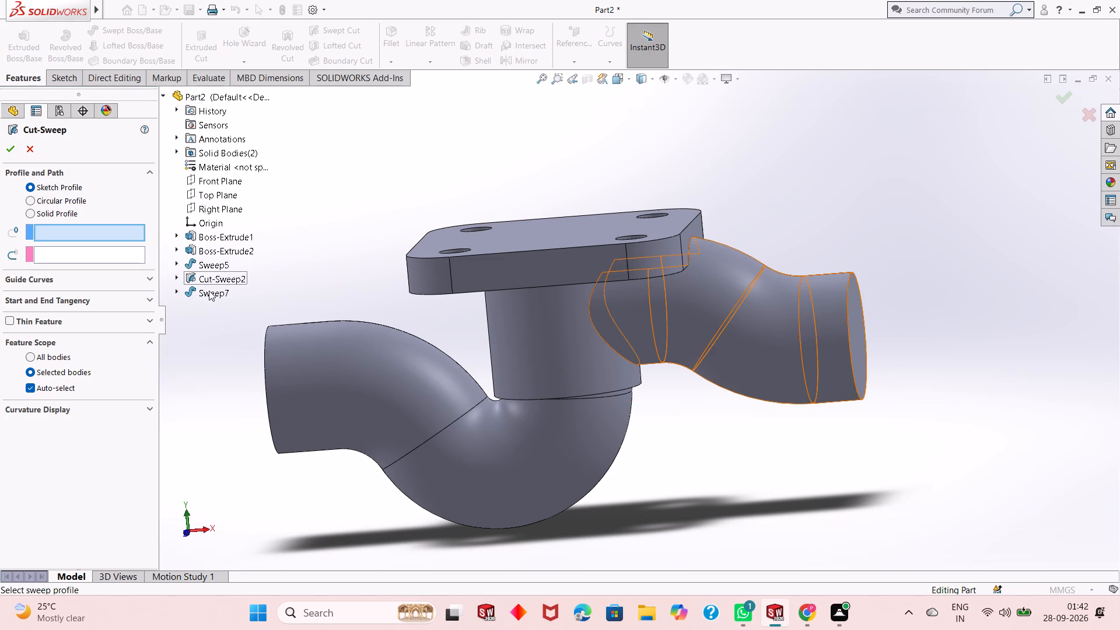
{"action": "left_click", "coordinate": [174, 293]}
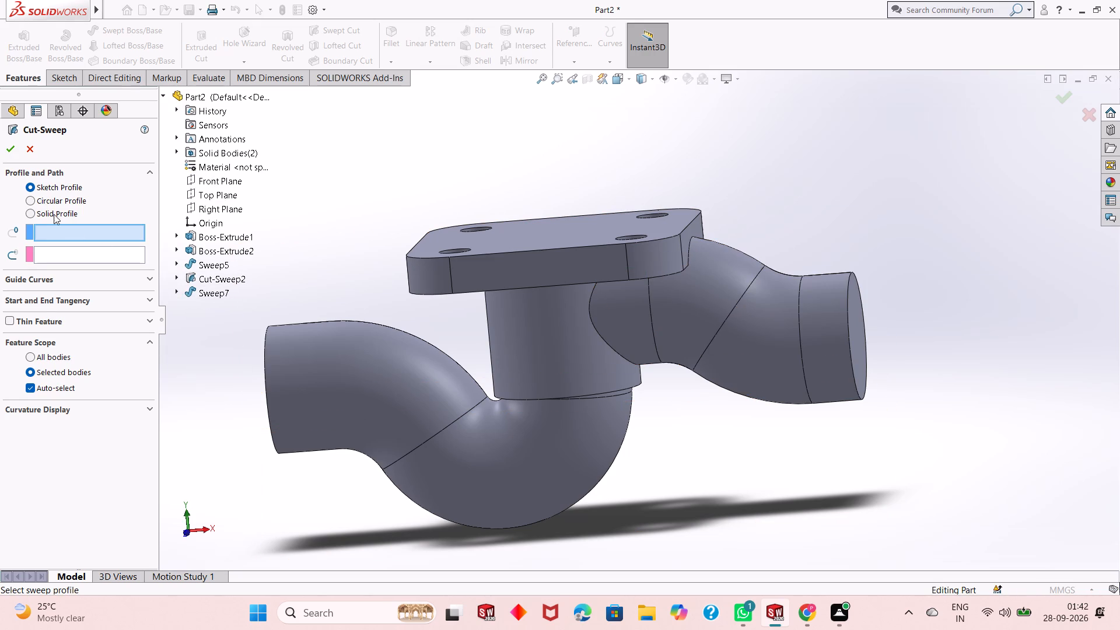
{"action": "left_click", "coordinate": [60, 197]}
{"action": "left_click", "coordinate": [176, 289]}
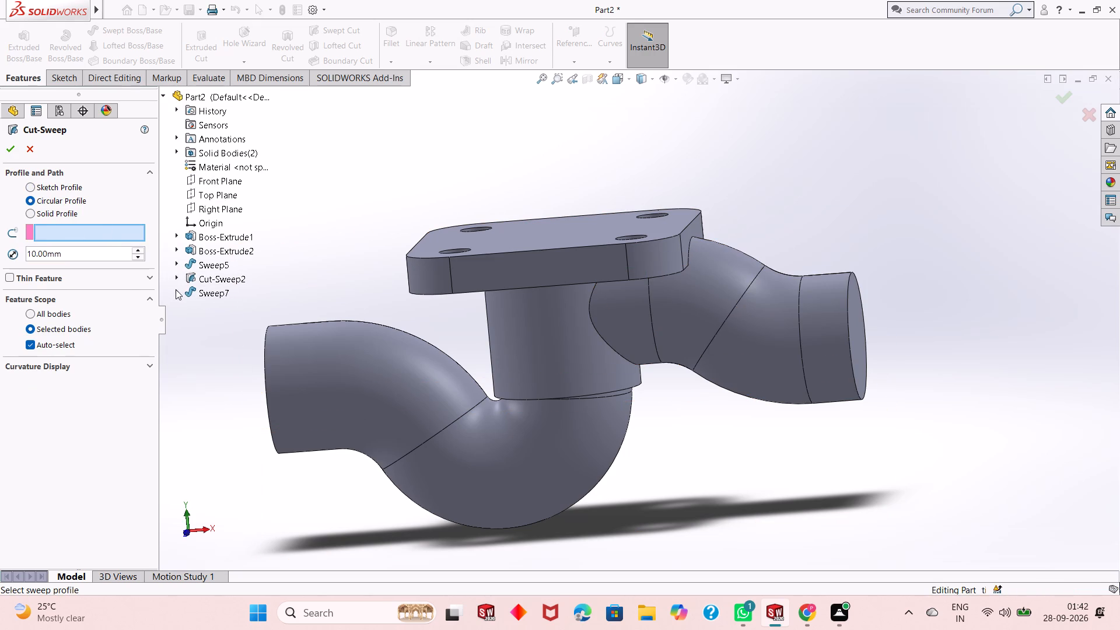
{"action": "left_click", "coordinate": [202, 304]}
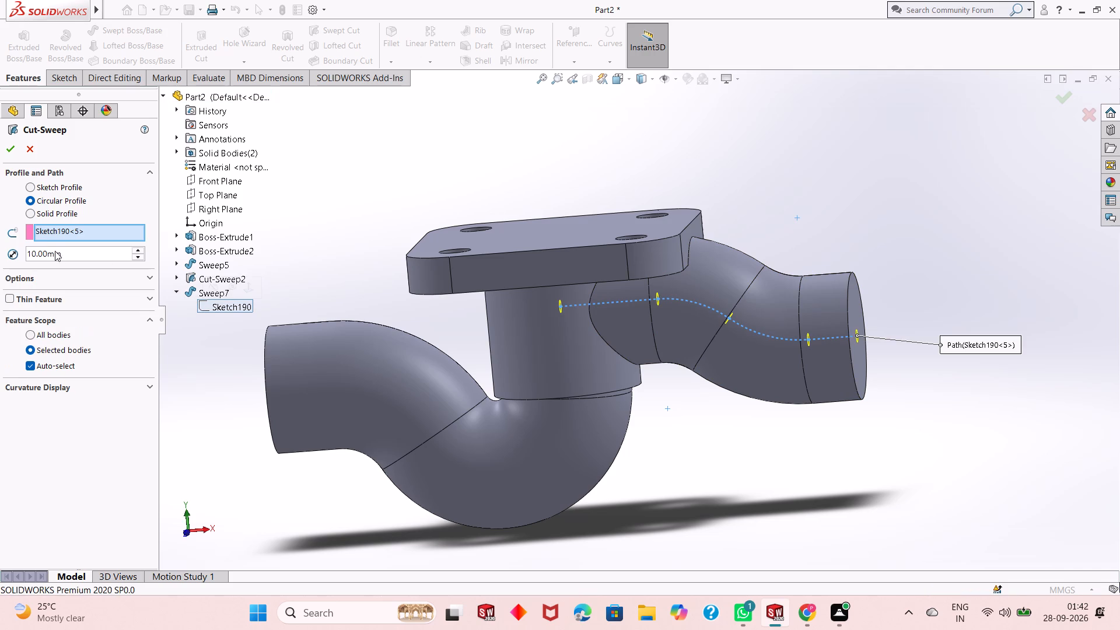
{"action": "double_click", "coordinate": [69, 258]}
{"action": "key", "text": "6"}
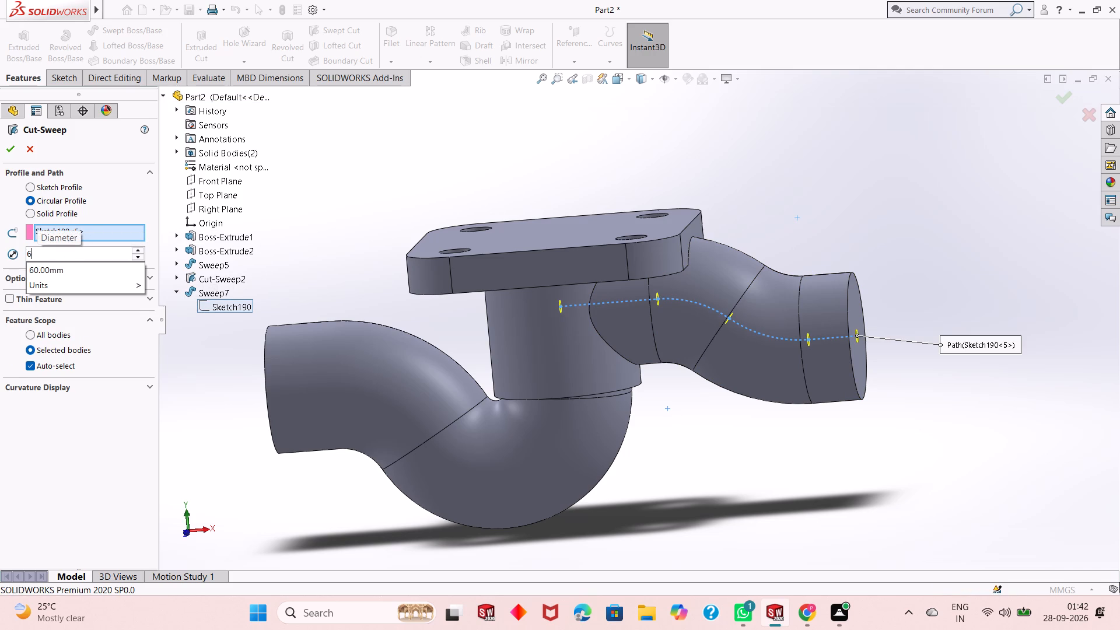
{"action": "key", "text": "4"}
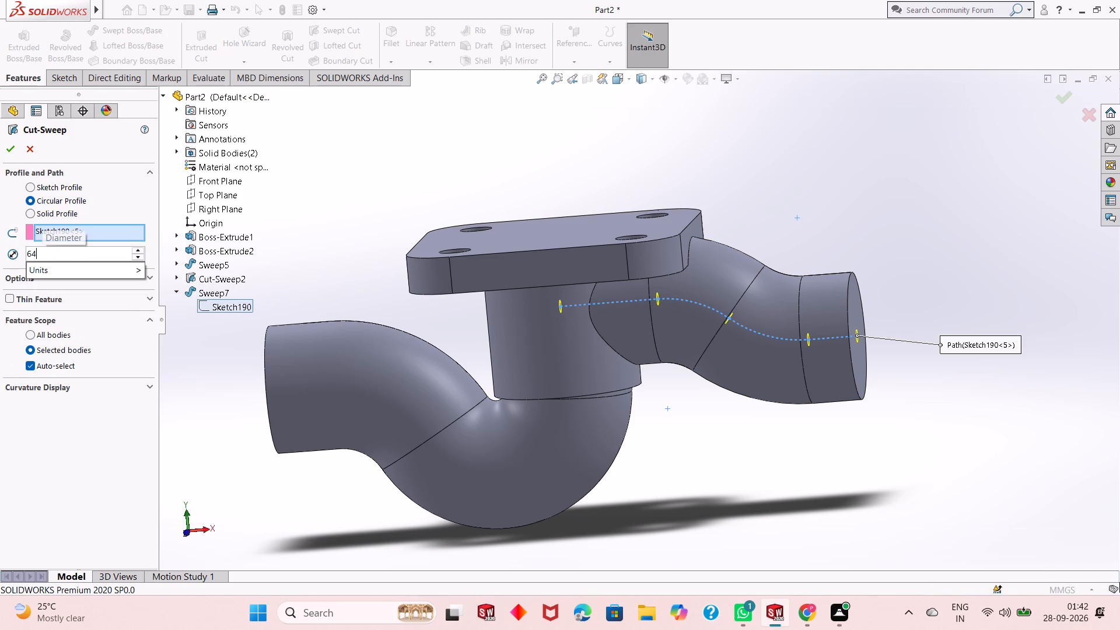
{"action": "key", "text": "Return"}
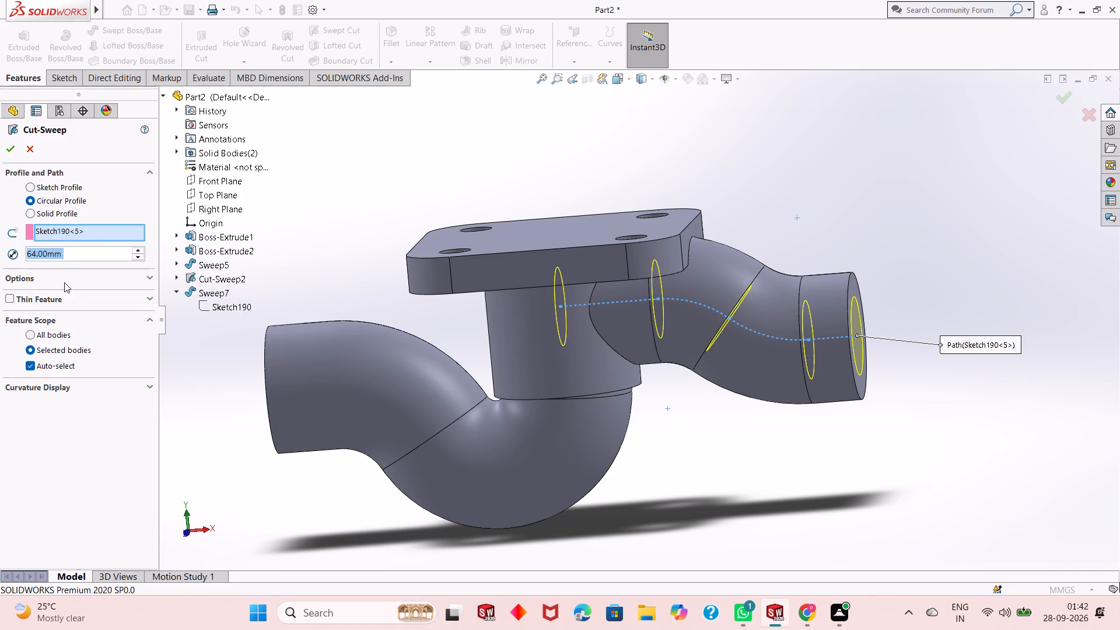
{"action": "left_click", "coordinate": [5, 152]}
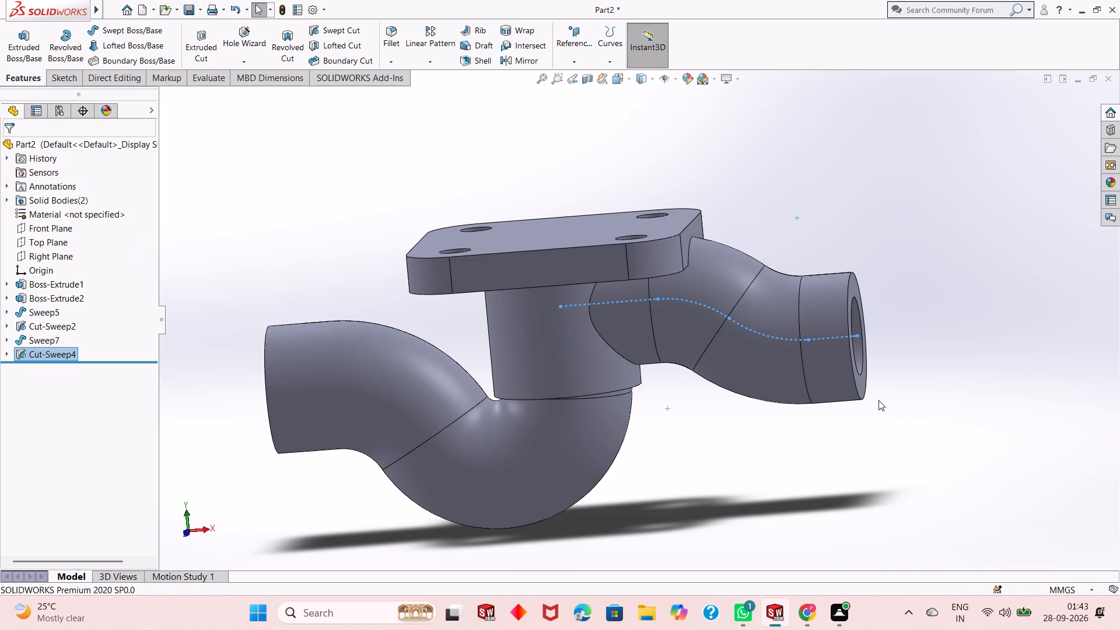
Sketch a circle about 120 mm in diameter on the flange's outer face, centred on the origin.
{"action": "middle_click_drag", "start_coordinate": [940, 412], "coordinate": [850, 407]}
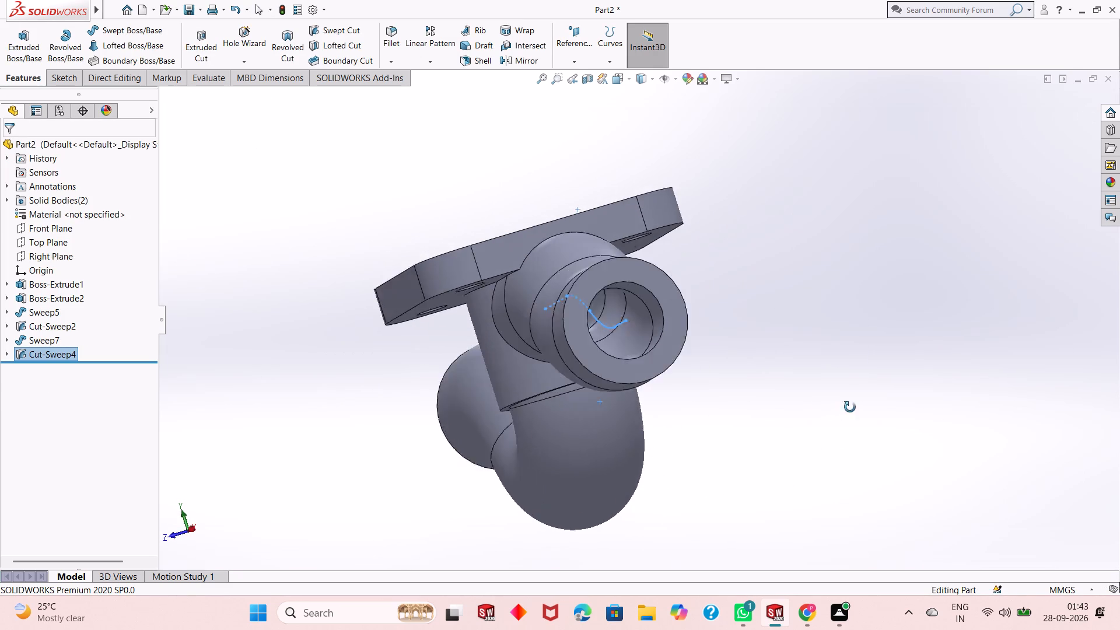
{"action": "middle_click_drag", "start_coordinate": [850, 407], "coordinate": [926, 409]}
{"action": "key", "text": "Escape"}
{"action": "left_click", "coordinate": [538, 244]}
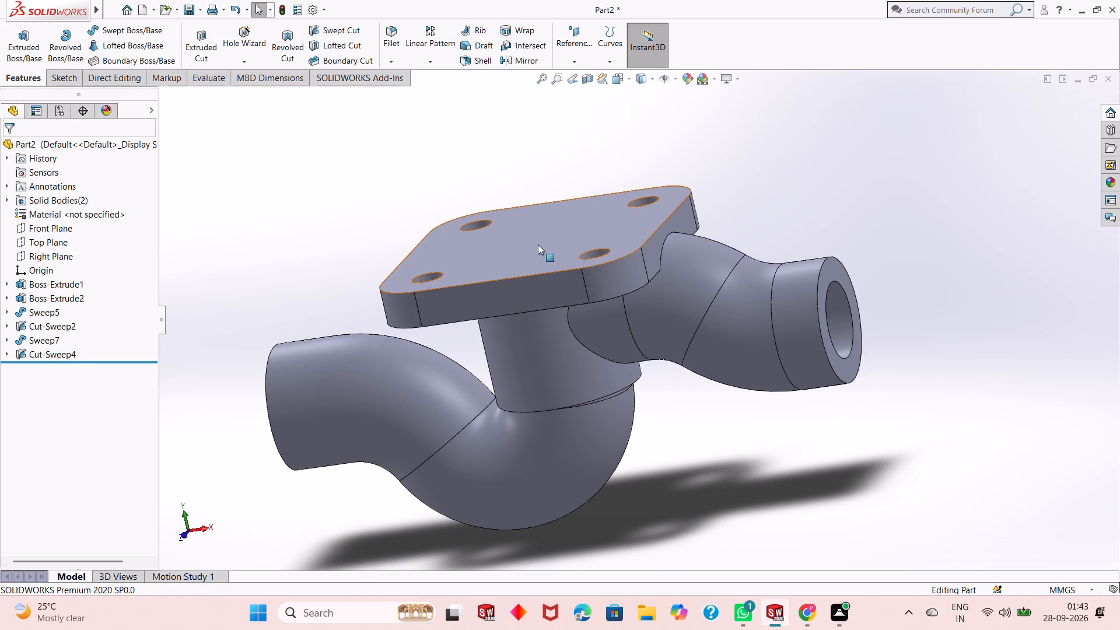
{"action": "left_click", "coordinate": [592, 219]}
{"action": "key", "text": "Escape"}
{"action": "left_click", "coordinate": [592, 218]}
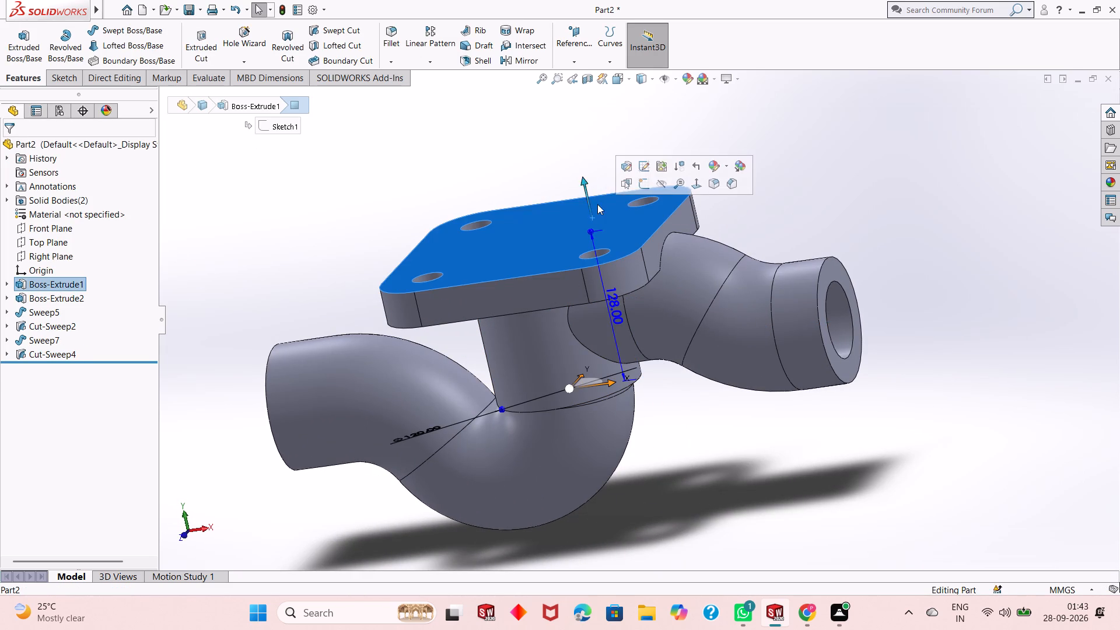
{"action": "left_click", "coordinate": [648, 186]}
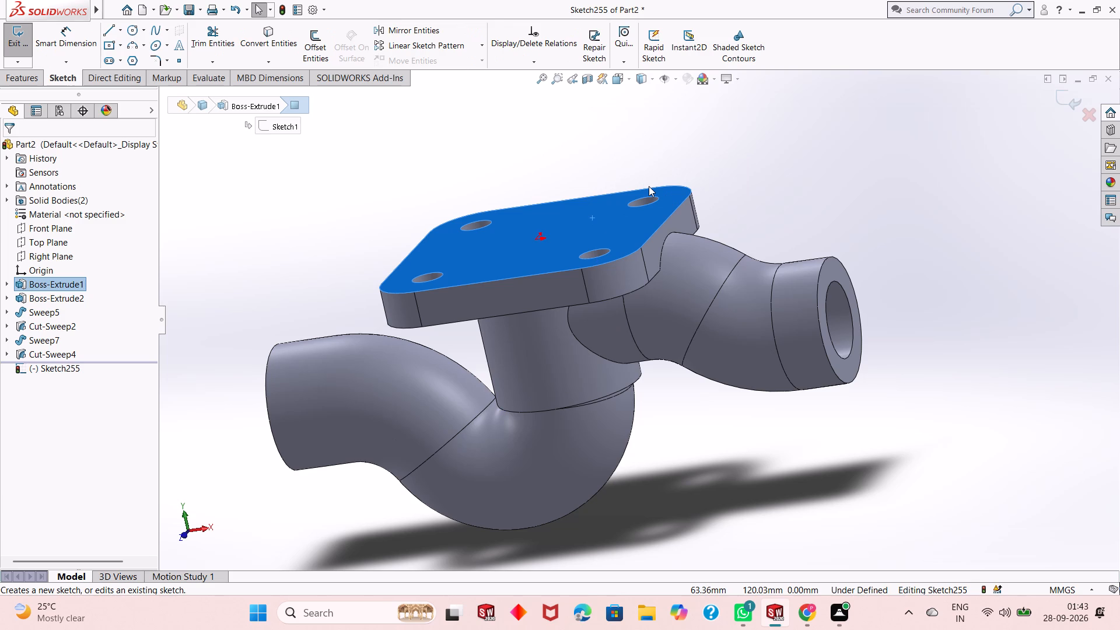
{"action": "key", "text": "ctrl+8"}
{"action": "key", "text": "Escape"}
{"action": "key", "text": "Escape"}
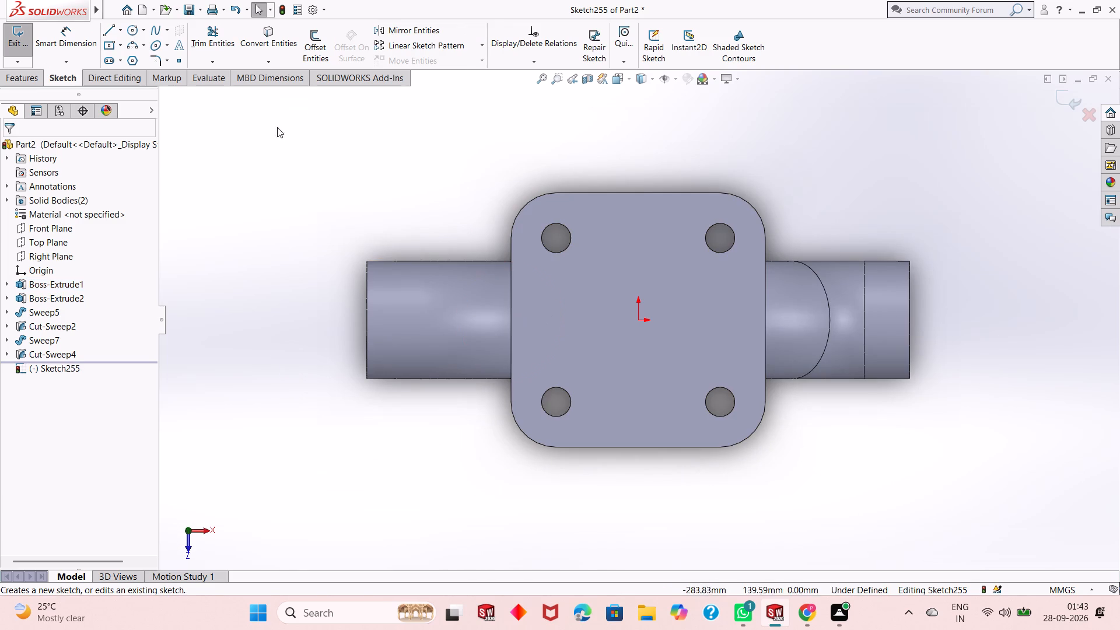
{"action": "left_click", "coordinate": [132, 32]}
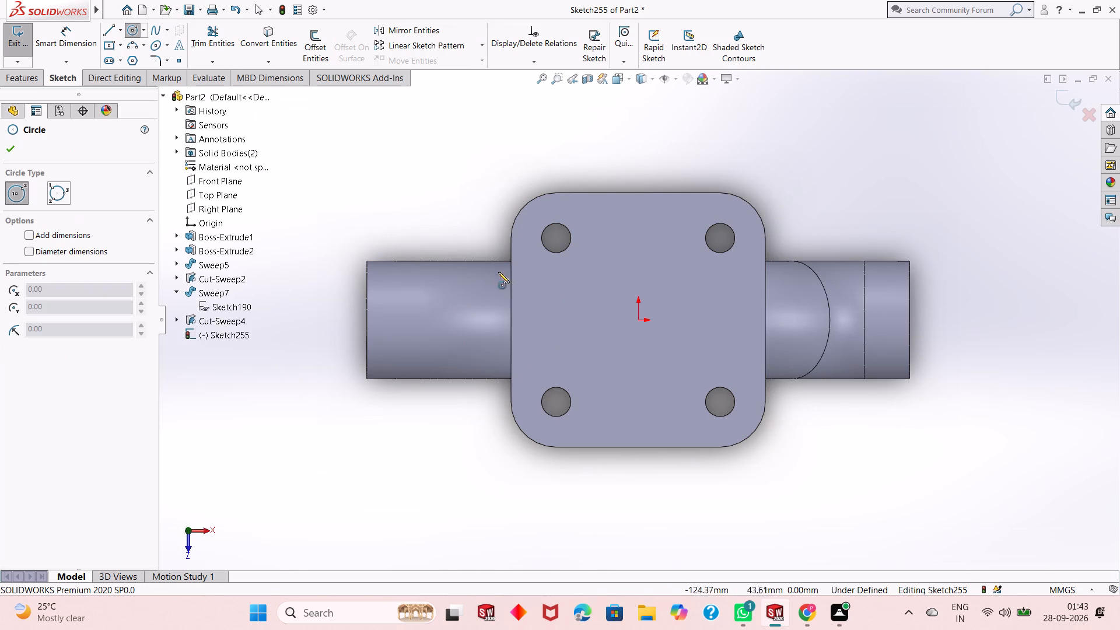
{"action": "left_click", "coordinate": [637, 321]}
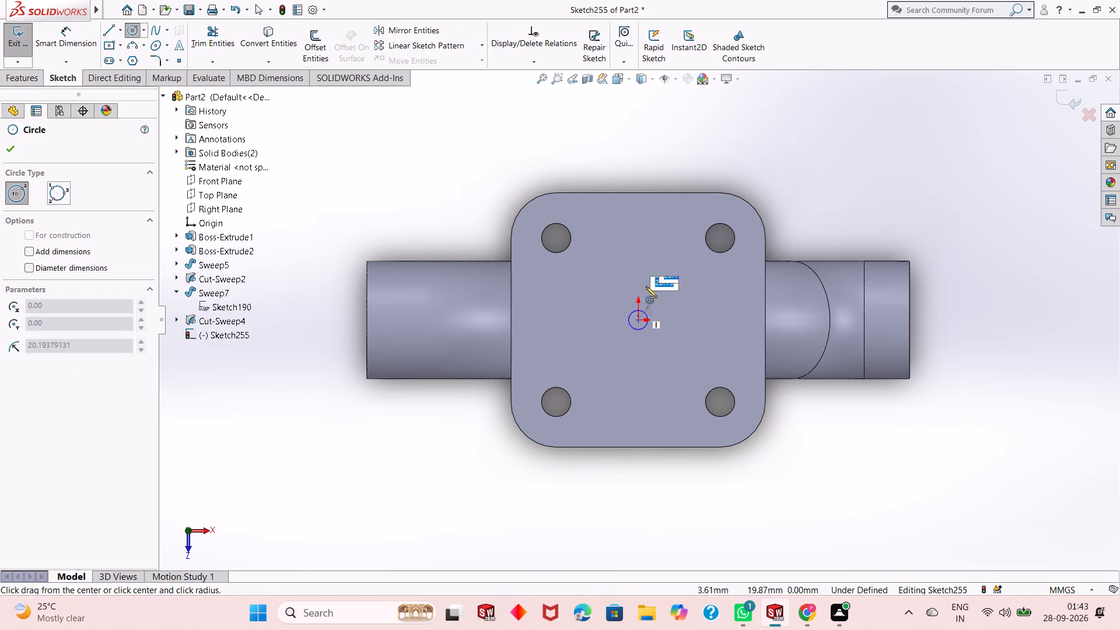
{"action": "left_click", "coordinate": [658, 255]}
{"action": "key", "text": "Escape"}
{"action": "key", "text": "Escape"}
Dimension the flange-face circle to a diameter of 114 mm.
{"action": "left_click", "coordinate": [62, 35]}
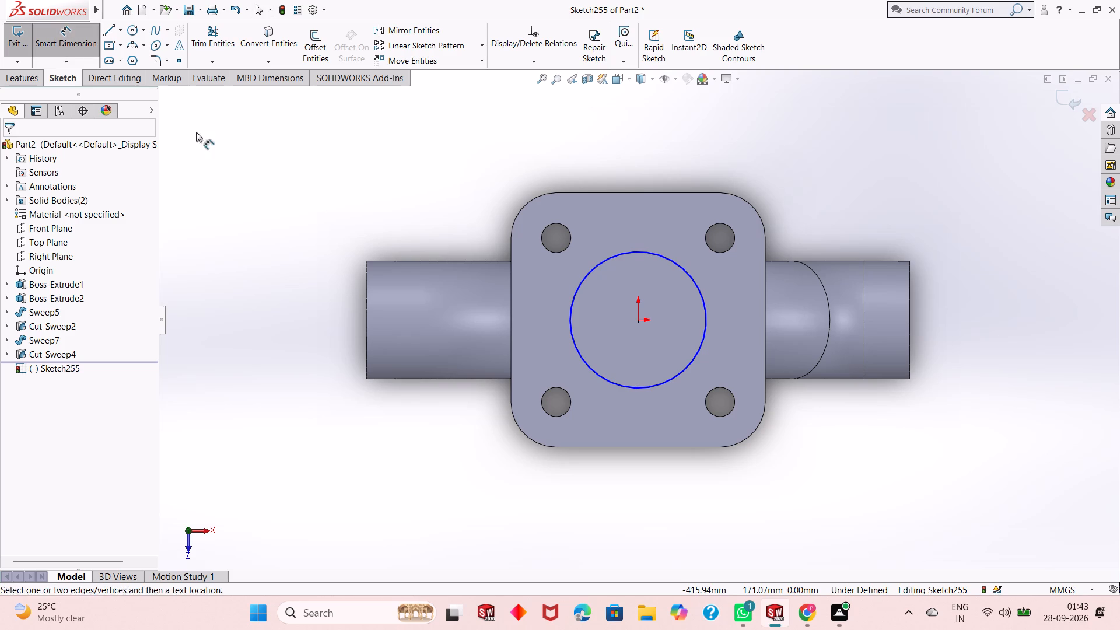
{"action": "left_click", "coordinate": [631, 386]}
{"action": "left_click", "coordinate": [426, 492]}
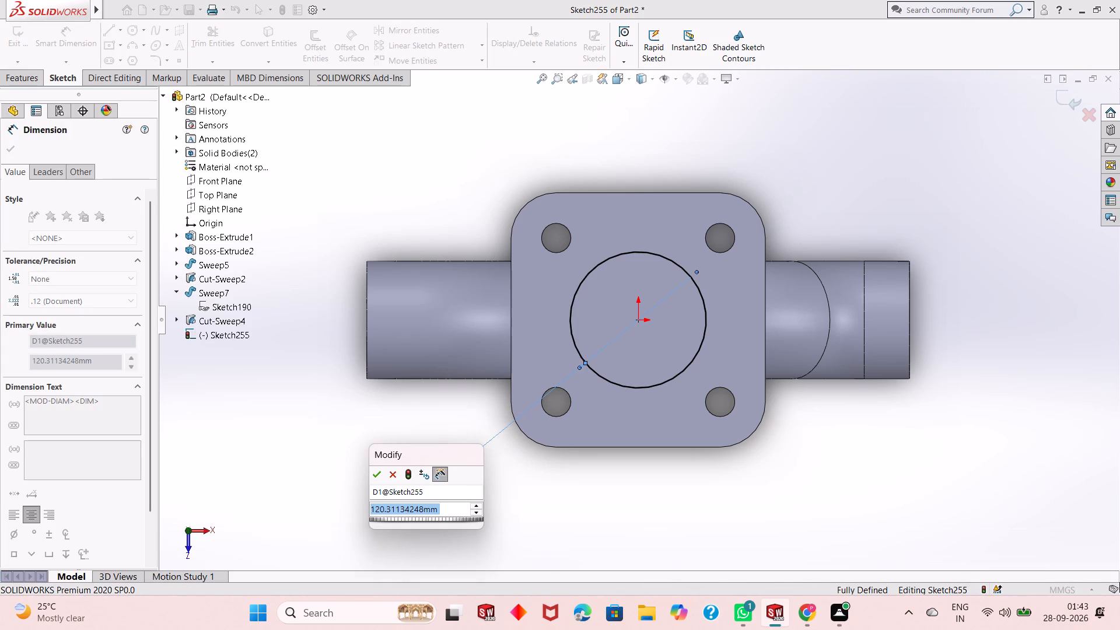
{"action": "type", "text": "114"}
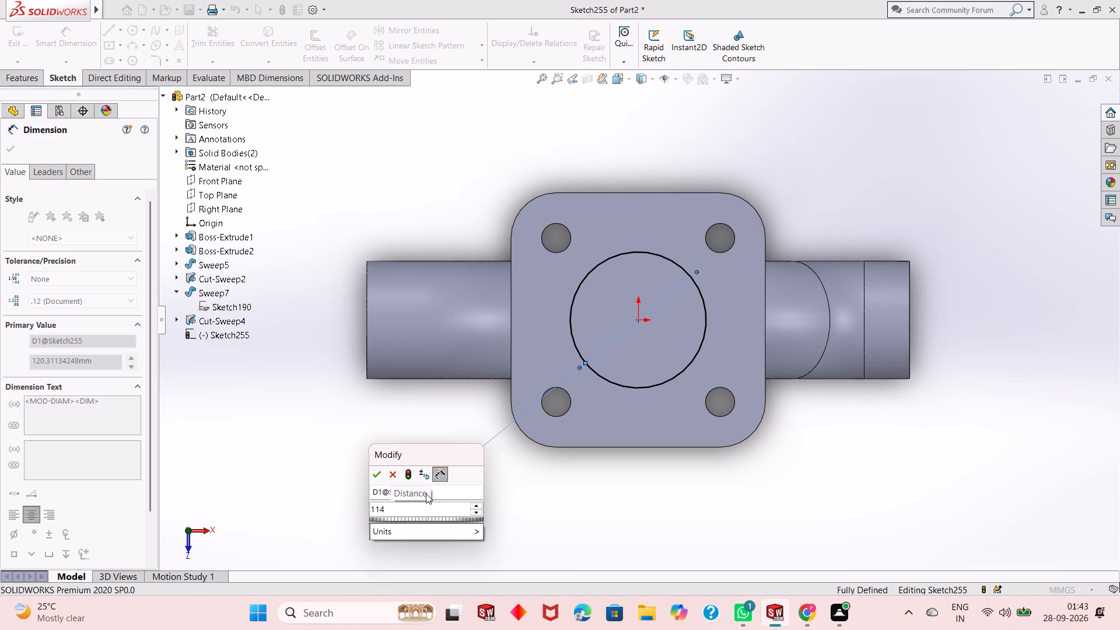
{"action": "key", "text": "Return"}
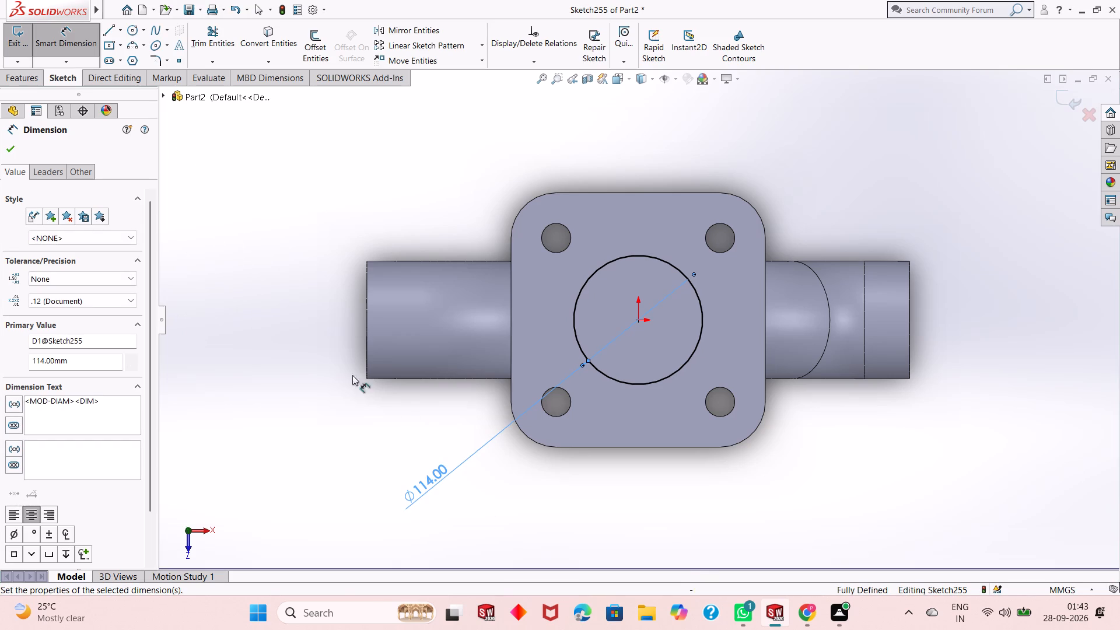
{"action": "left_click", "coordinate": [14, 152]}
Cut-extrude the 114 mm circle into the flange to a blind depth of 10 mm.
{"action": "left_click", "coordinate": [23, 76]}
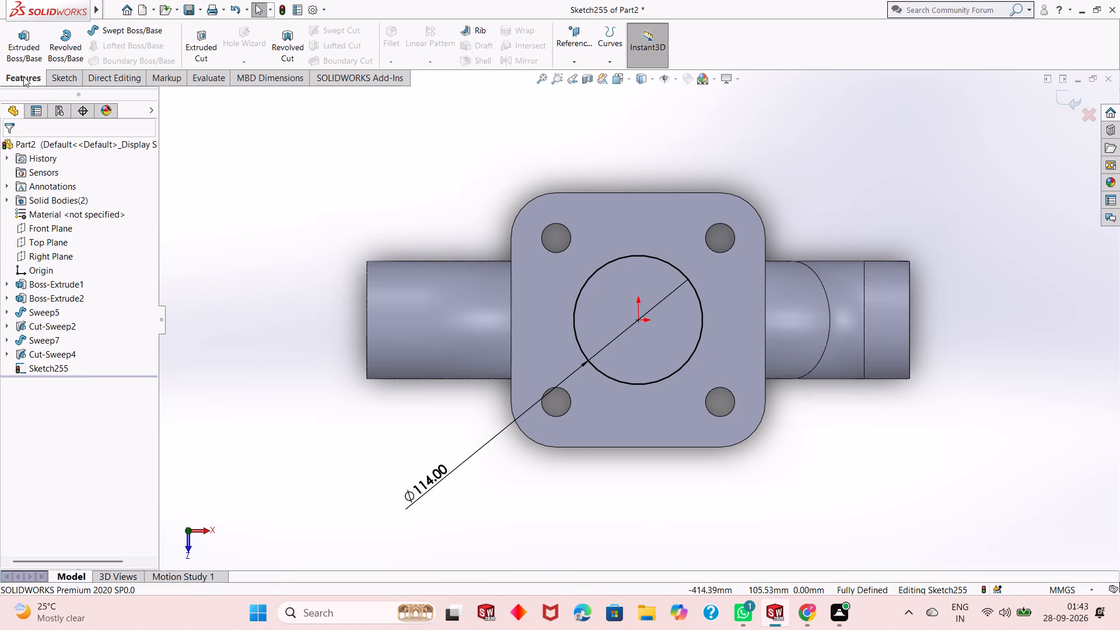
{"action": "left_click", "coordinate": [202, 47]}
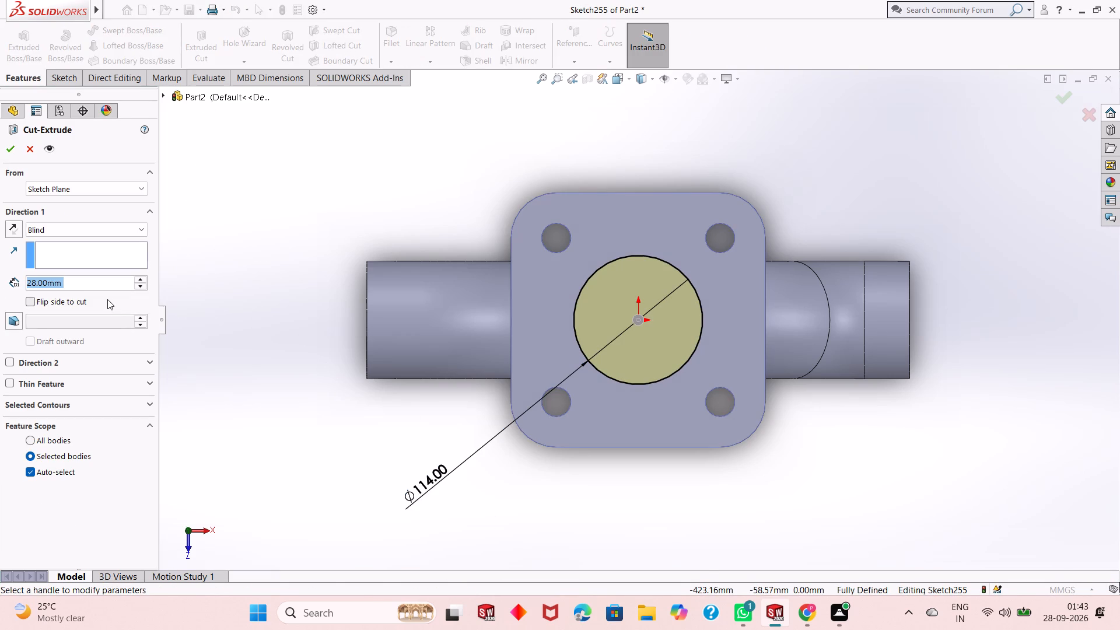
{"action": "type", "text": "10"}
{"action": "key", "text": "Return"}
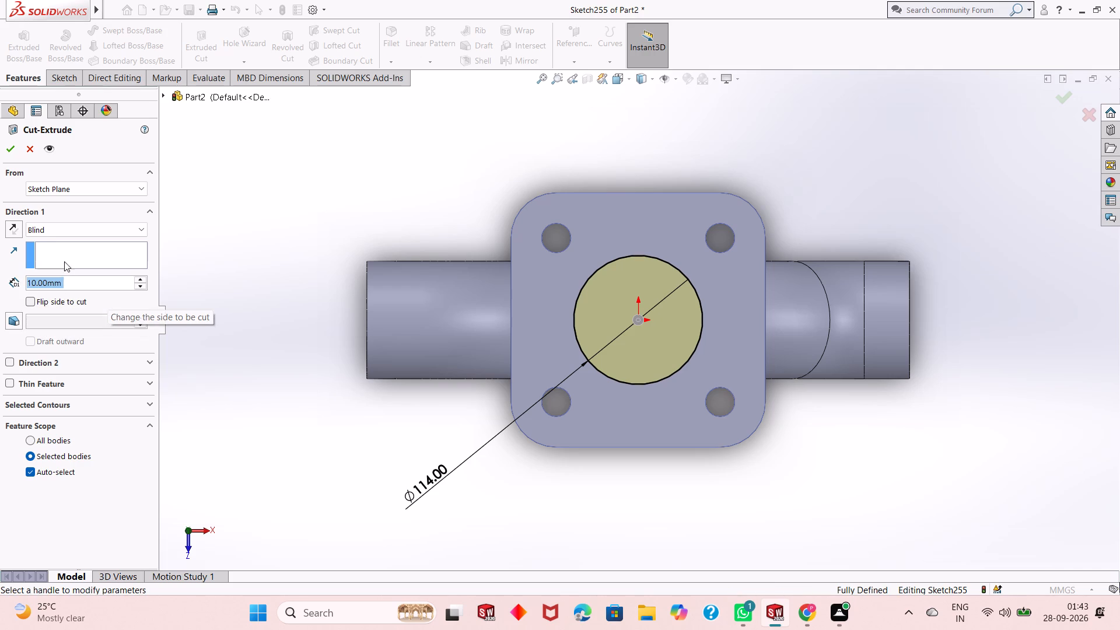
{"action": "left_click", "coordinate": [10, 150]}
{"action": "key", "text": "Escape"}
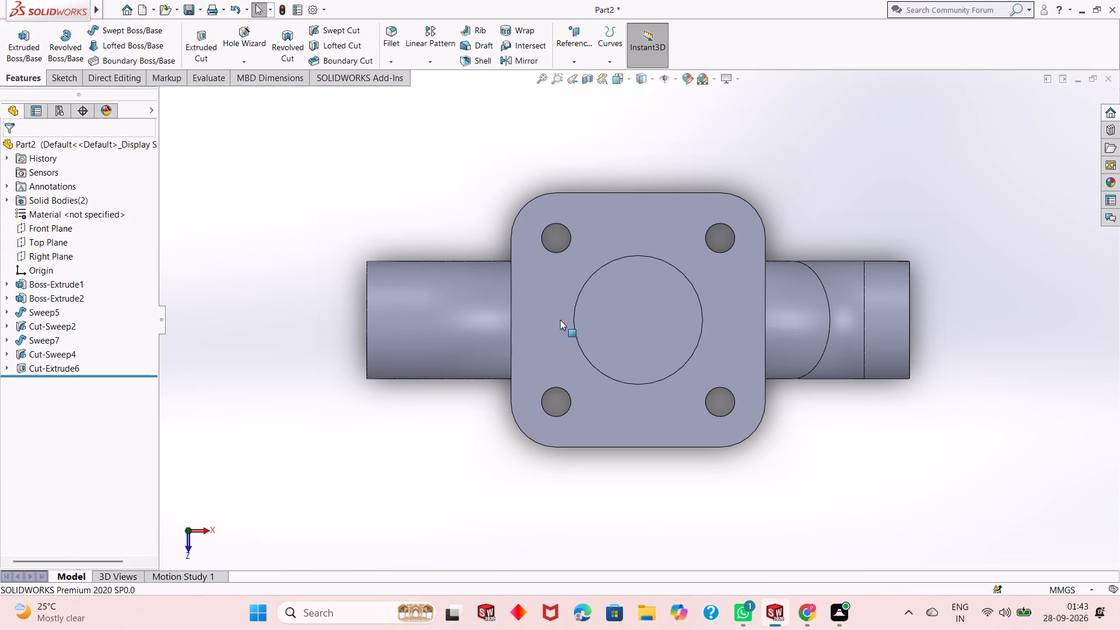
Sketch a circle about 75 mm in diameter on the floor of the round recess, centred on the origin.
{"action": "left_click", "coordinate": [664, 285]}
{"action": "left_click", "coordinate": [712, 254]}
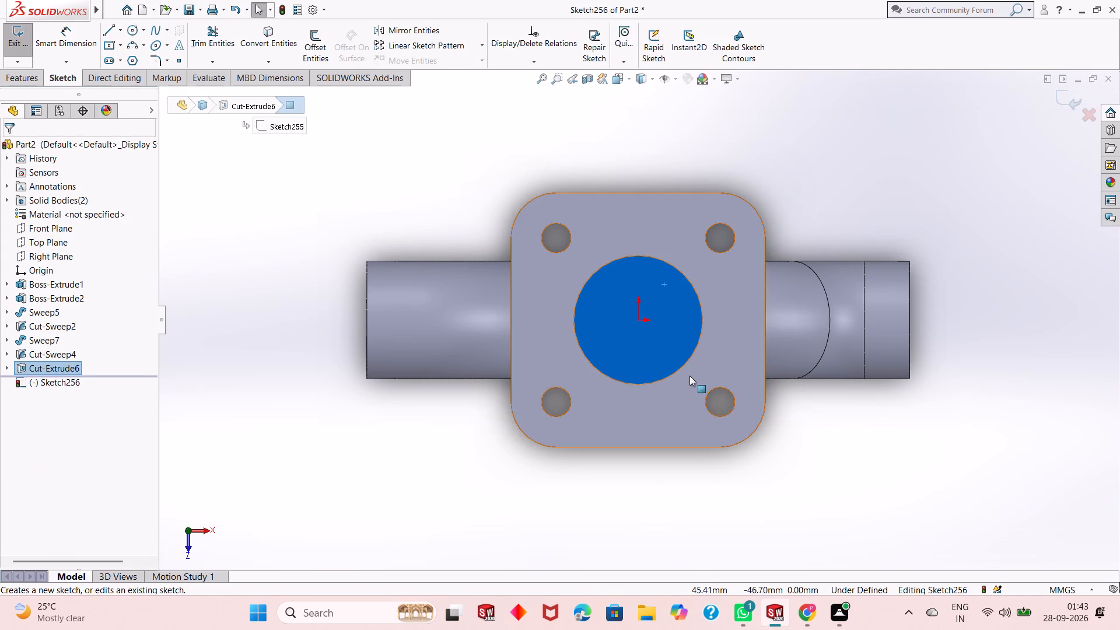
{"action": "middle_click_drag", "start_coordinate": [688, 383], "coordinate": [688, 340]}
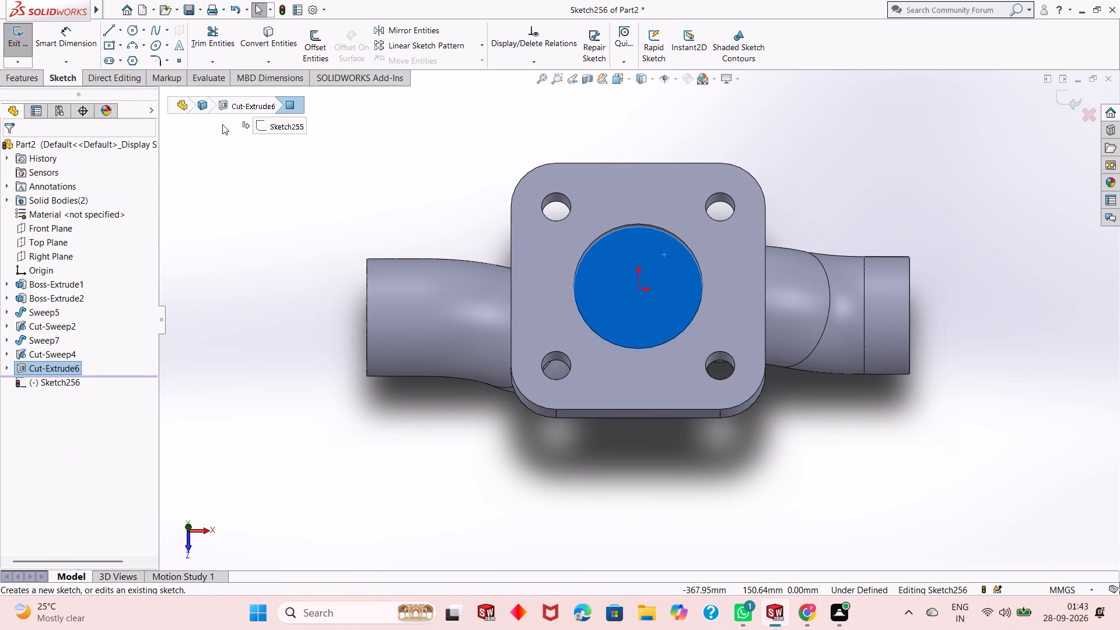
{"action": "key", "text": "ctrl+8"}
{"action": "key", "text": "Escape"}
{"action": "key", "text": "Escape"}
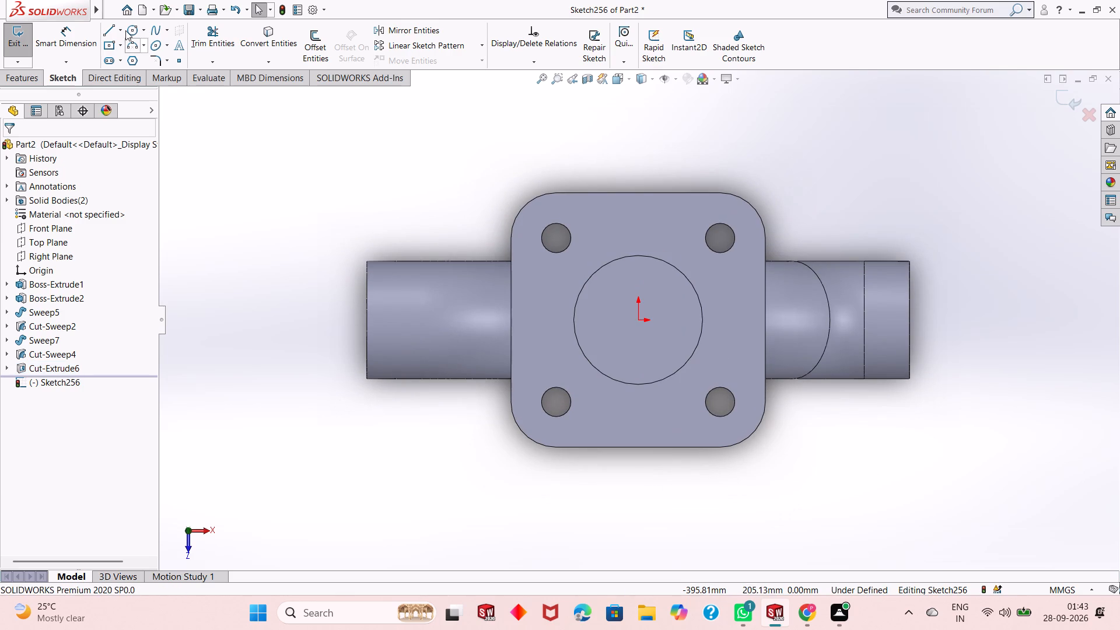
{"action": "left_click", "coordinate": [128, 30]}
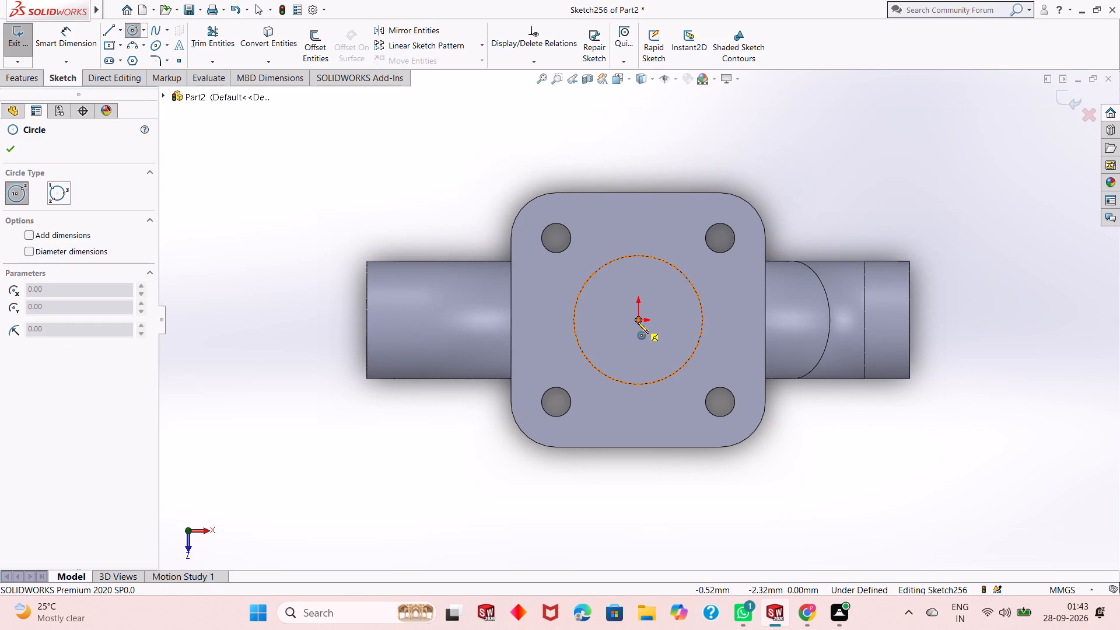
{"action": "left_click", "coordinate": [638, 322]}
{"action": "left_click", "coordinate": [654, 281]}
{"action": "key", "text": "Escape"}
{"action": "key", "text": "Escape"}
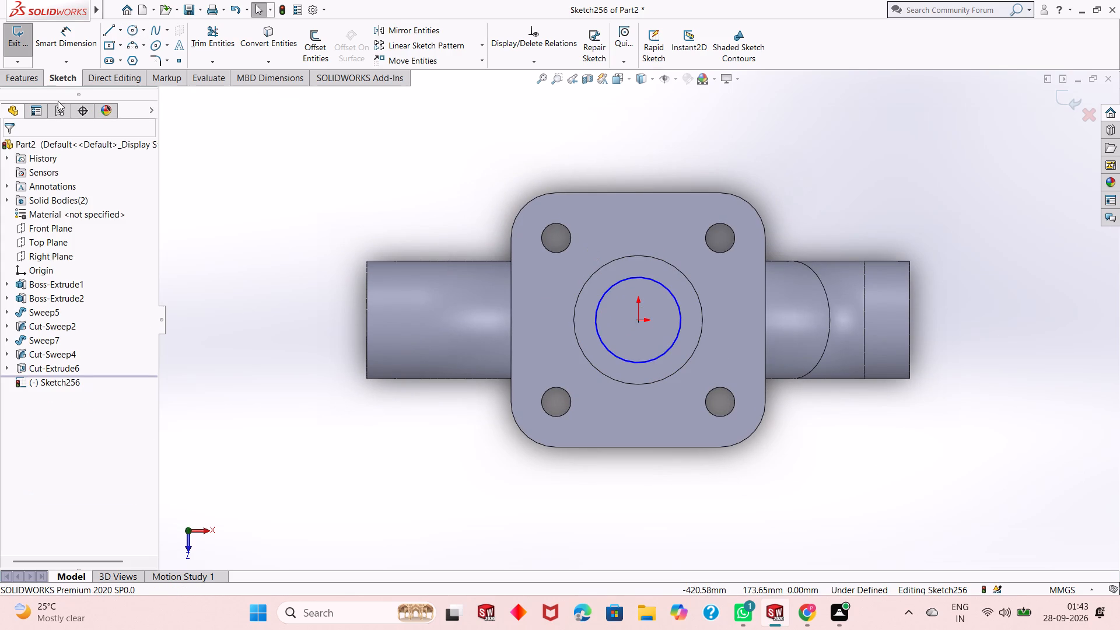
{"action": "key", "text": "Escape"}
Dimension the circle on the recess floor to a diameter of 80 mm.
{"action": "left_click", "coordinate": [30, 80]}
{"action": "left_click", "coordinate": [30, 78]}
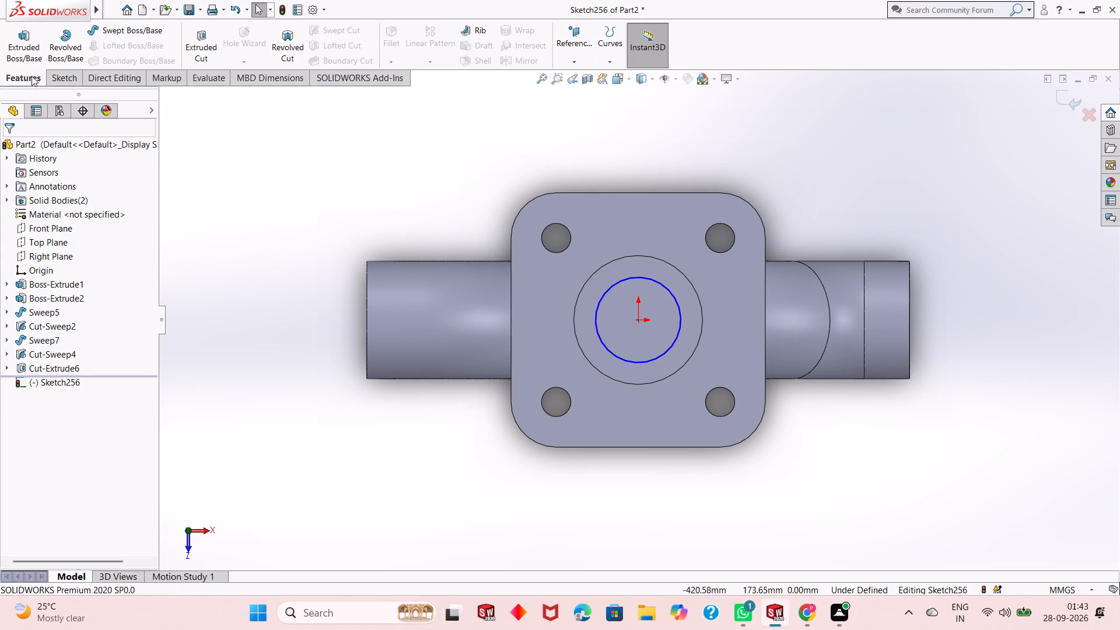
{"action": "left_click", "coordinate": [51, 80]}
{"action": "left_click", "coordinate": [59, 29]}
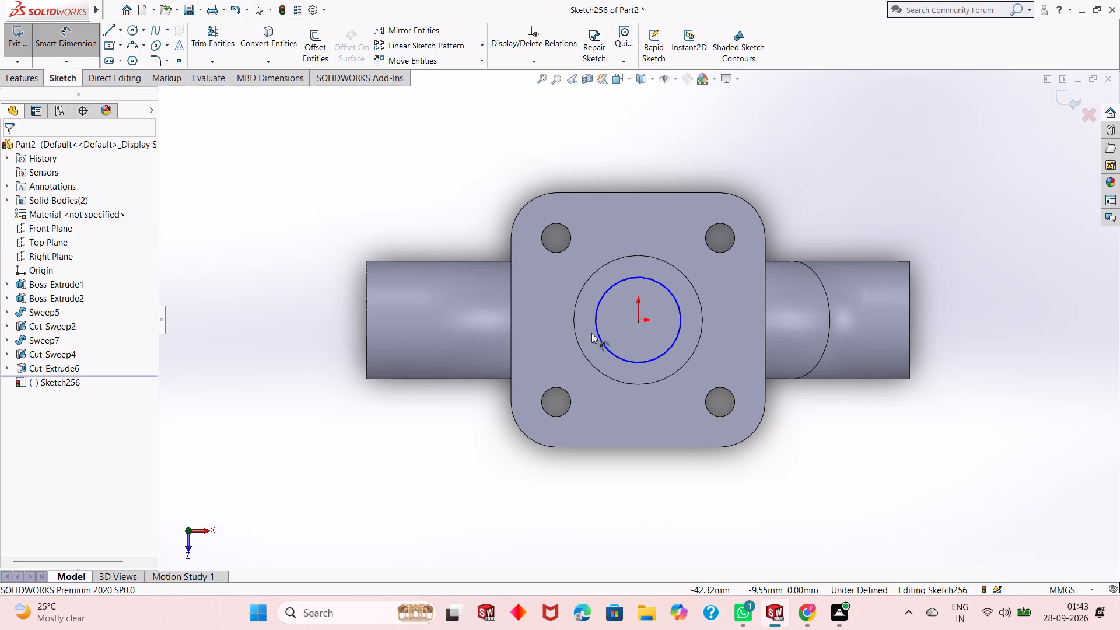
{"action": "left_click", "coordinate": [618, 355]}
{"action": "left_click", "coordinate": [482, 505]}
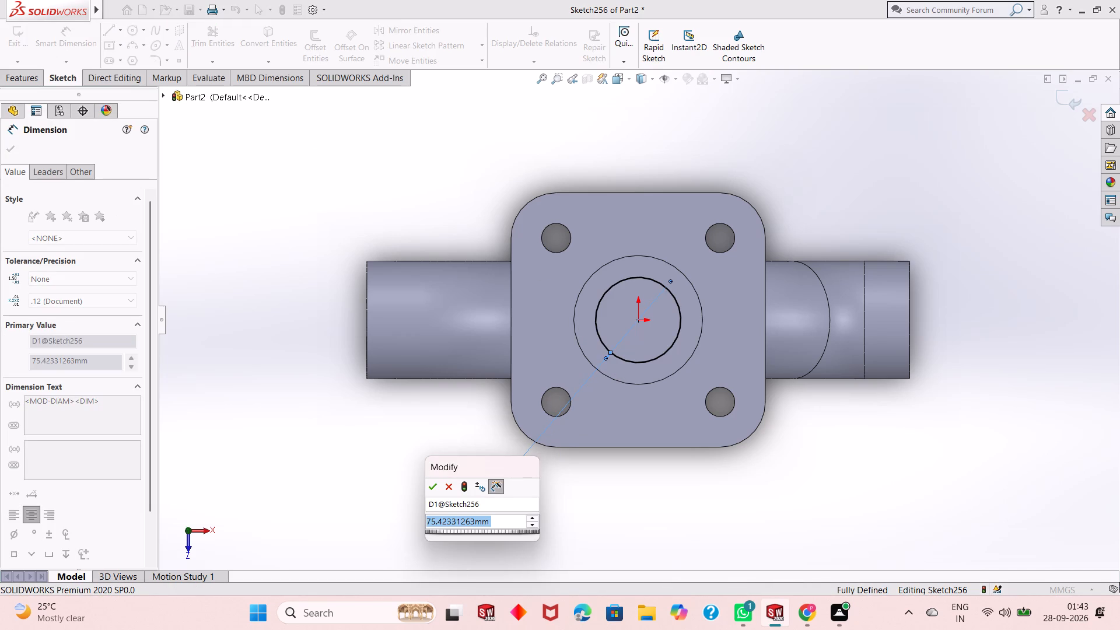
{"action": "key", "text": "9"}
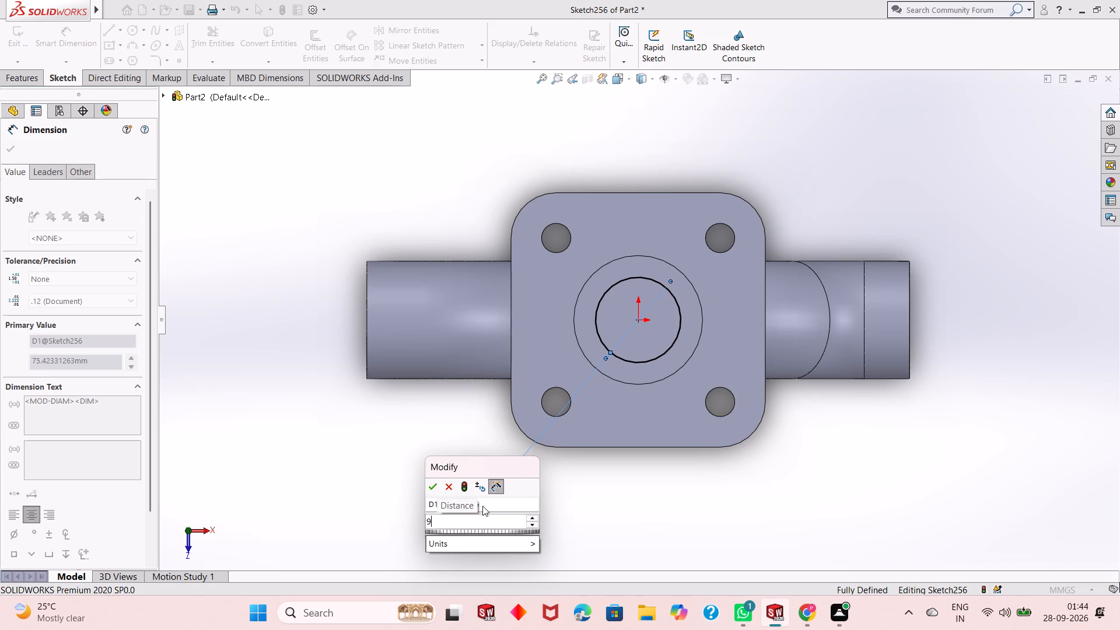
{"action": "key", "text": "BackSpace"}
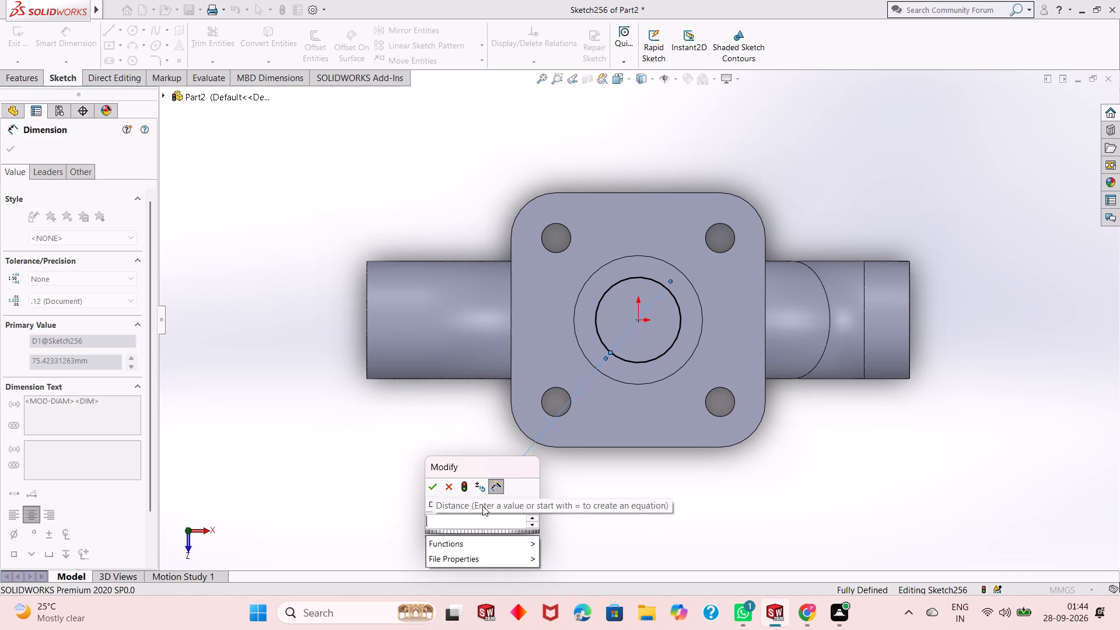
{"action": "type", "text": "80"}
{"action": "key", "text": "Return"}
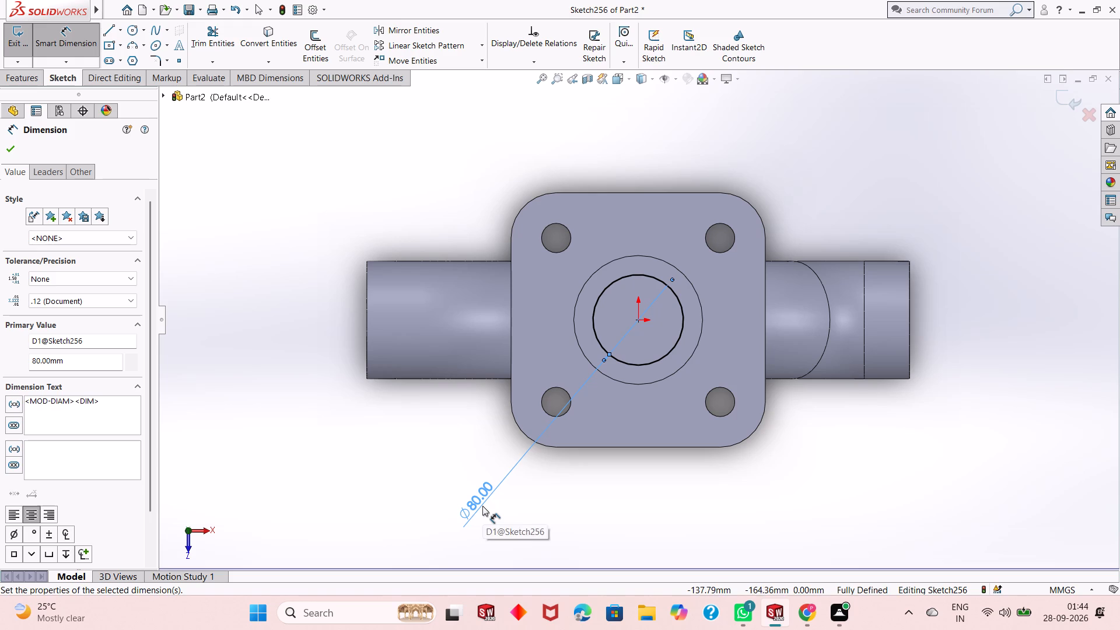
{"action": "left_click", "coordinate": [4, 153]}
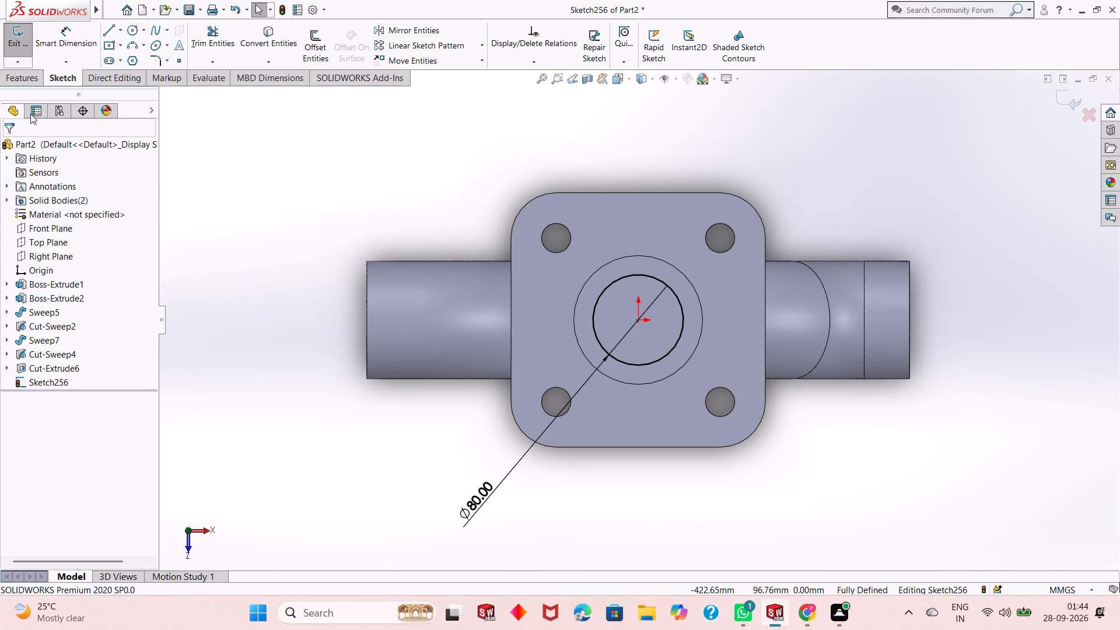
Cut-extrude the 80 mm circle below the recess floor to a blind depth of 10 mm.
{"action": "left_click", "coordinate": [23, 80]}
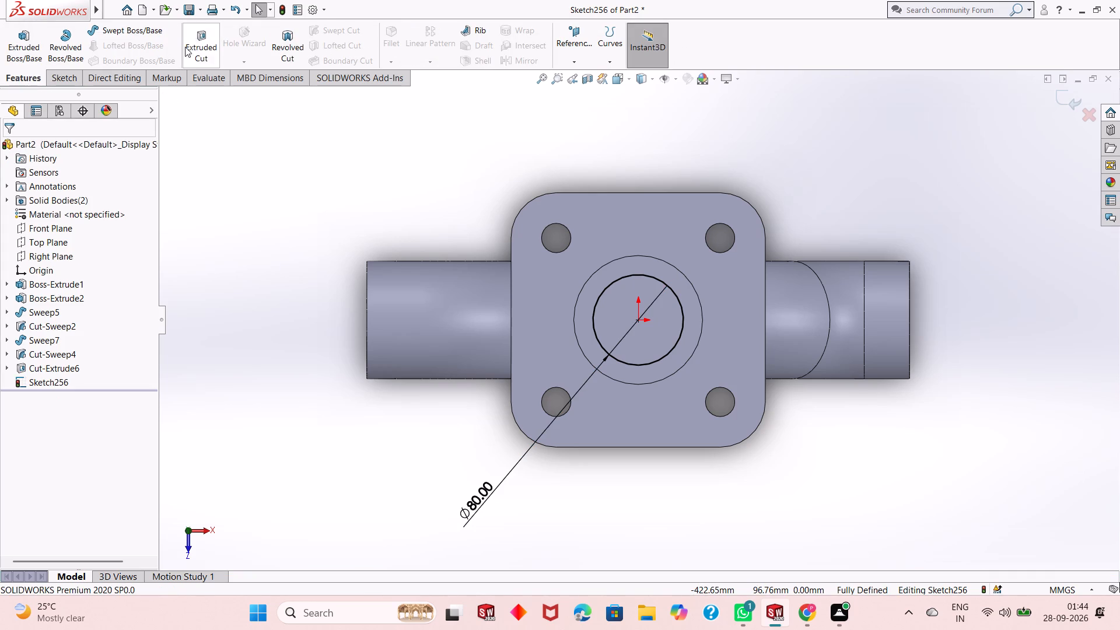
{"action": "left_click", "coordinate": [199, 40]}
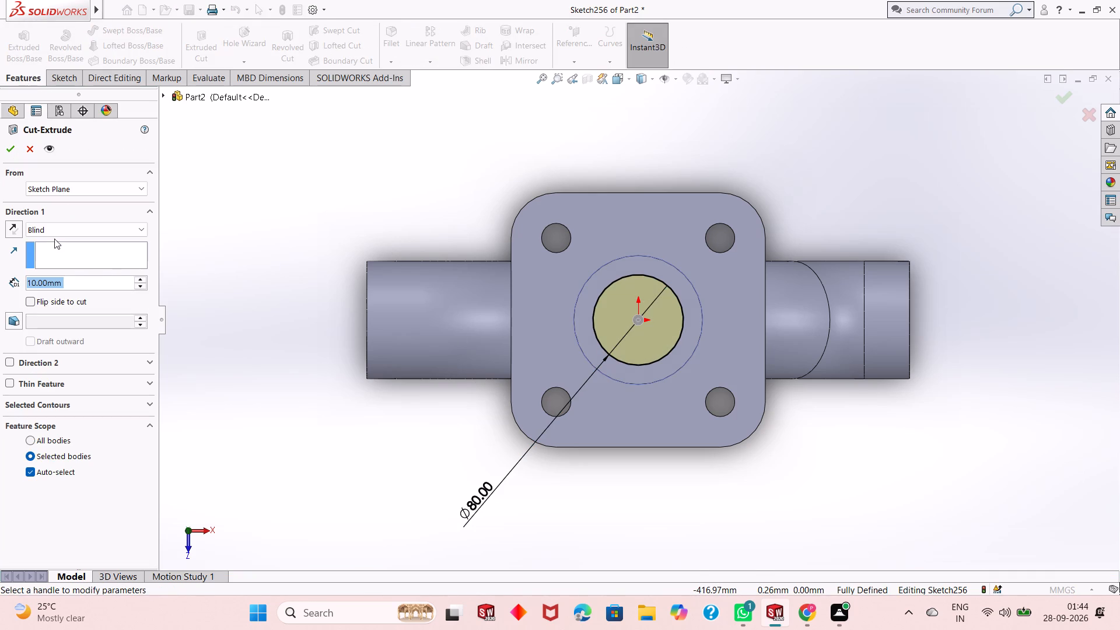
{"action": "left_click", "coordinate": [9, 151]}
{"action": "left_click", "coordinate": [642, 450]}
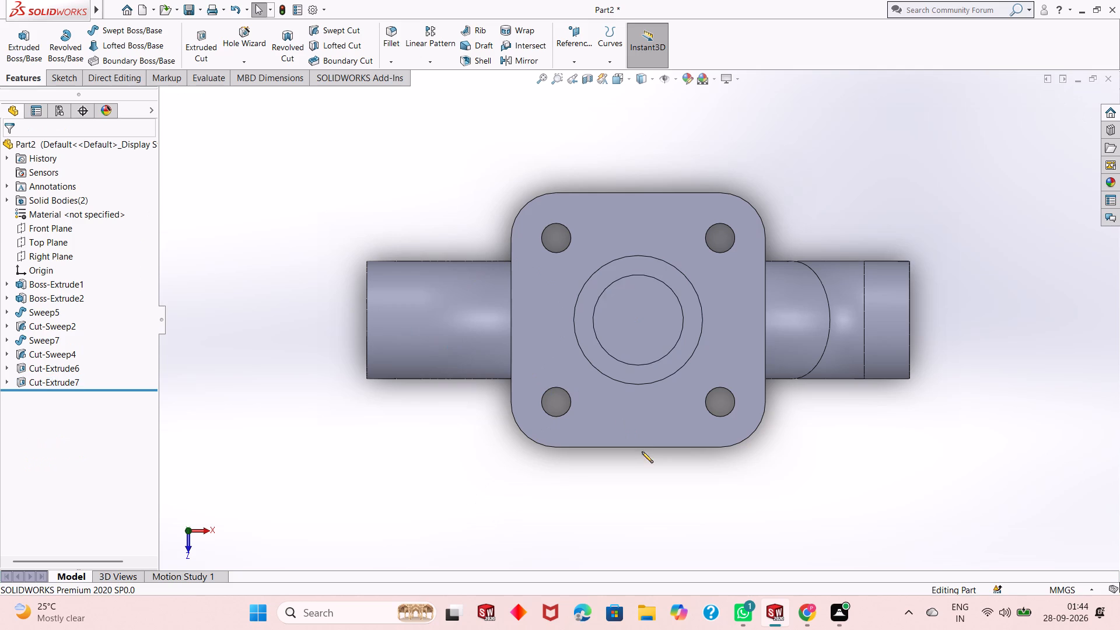
Sketch a circle about 63 mm in diameter on the floor of the 80 mm bore, centred on the origin.
{"action": "left_click", "coordinate": [630, 335]}
{"action": "left_click", "coordinate": [680, 303]}
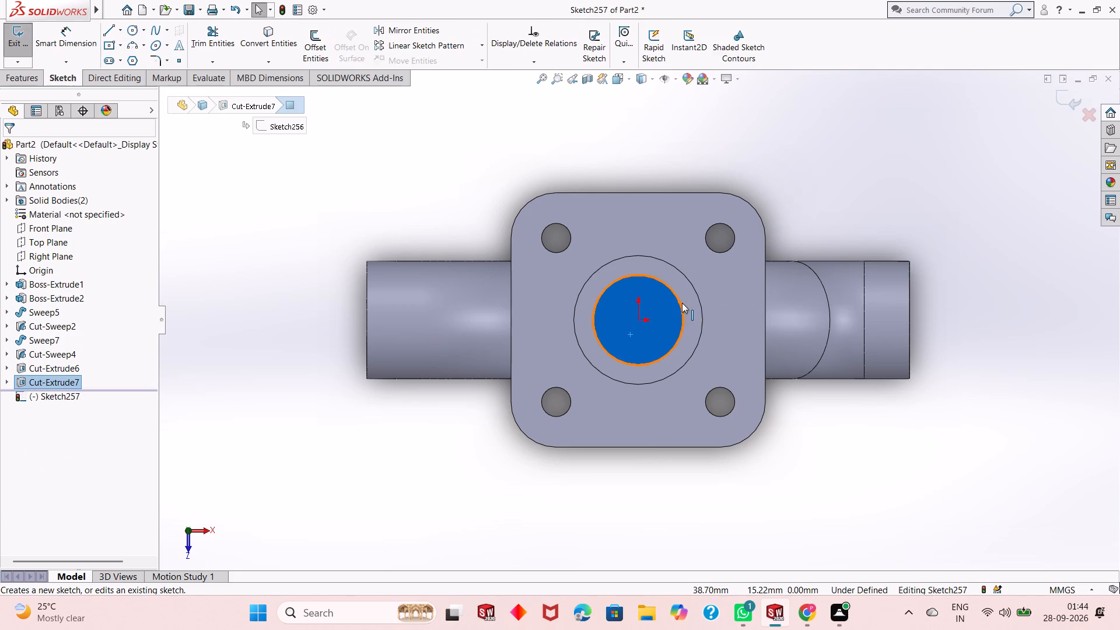
{"action": "key", "text": "Escape"}
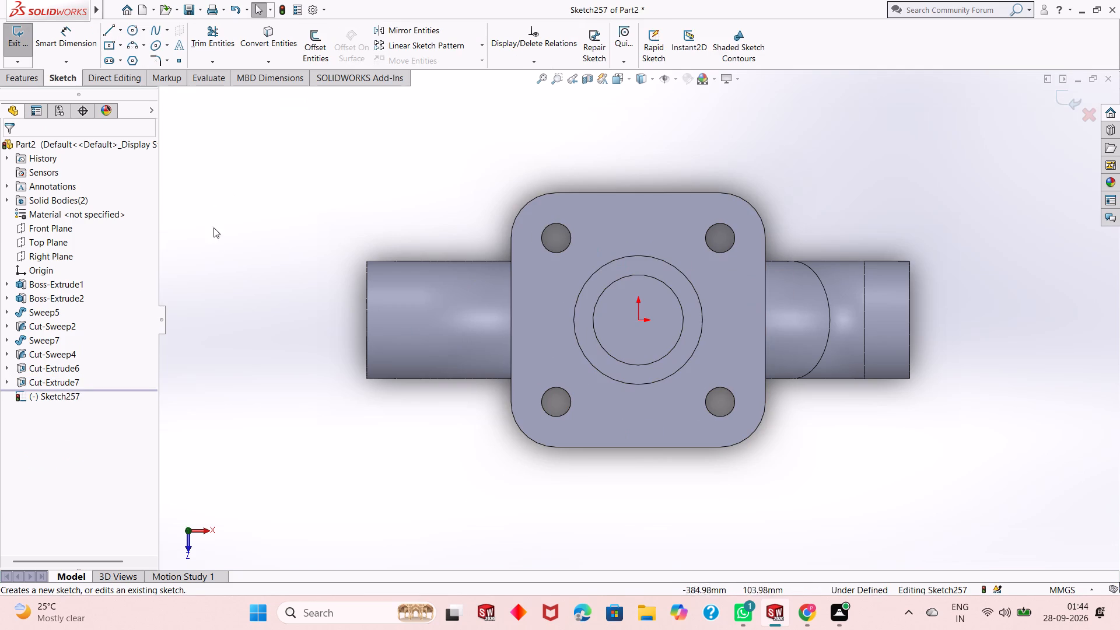
{"action": "left_click", "coordinate": [340, 142]}
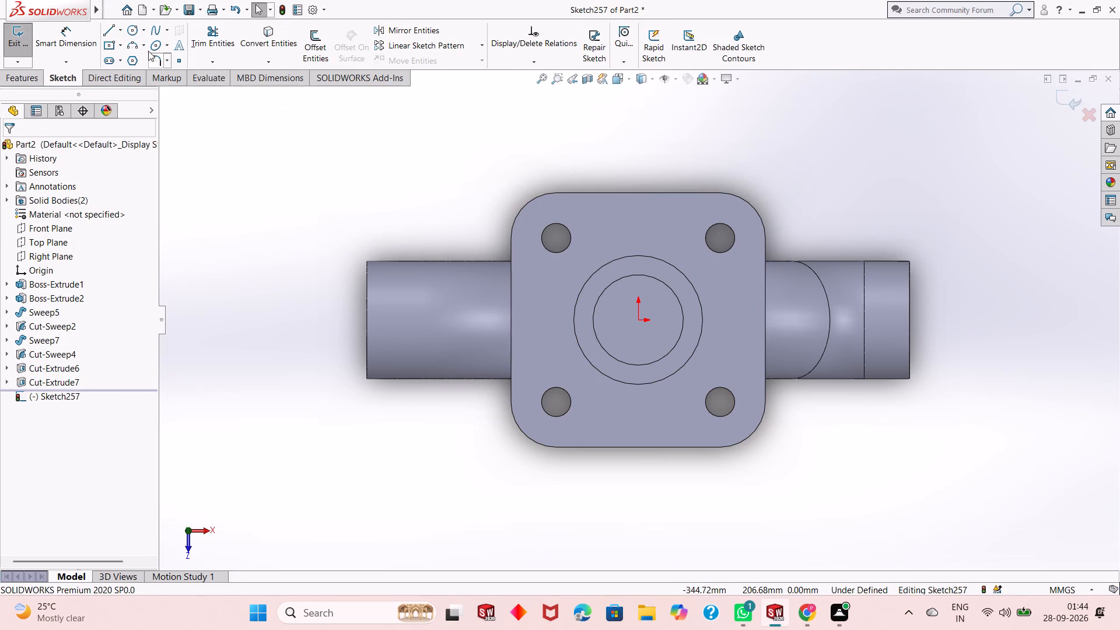
{"action": "left_click", "coordinate": [135, 37]}
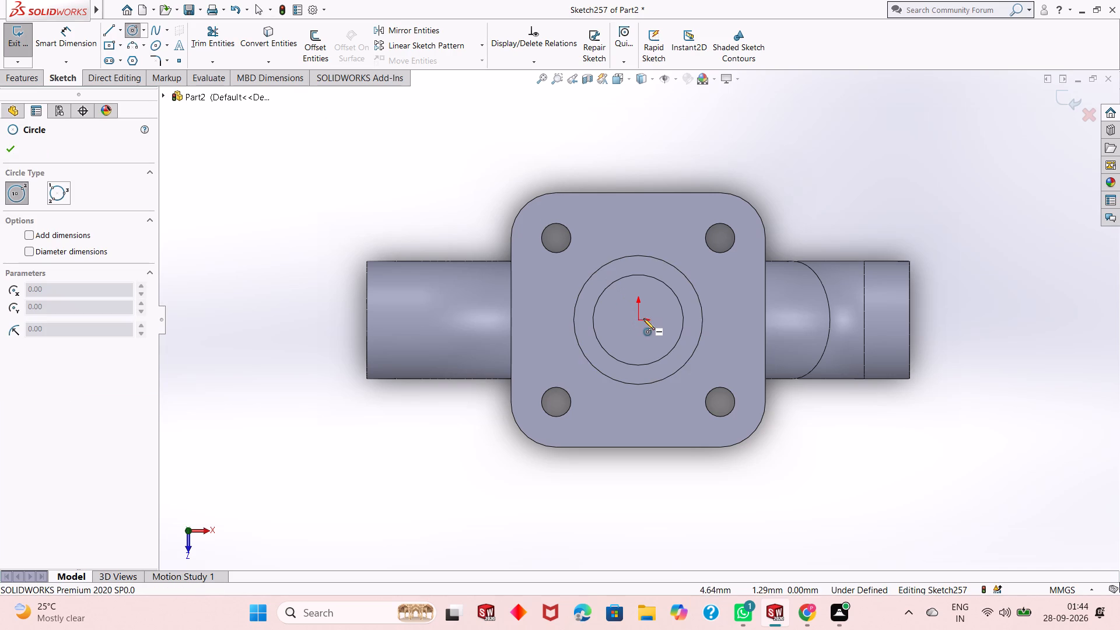
{"action": "left_click", "coordinate": [639, 320]}
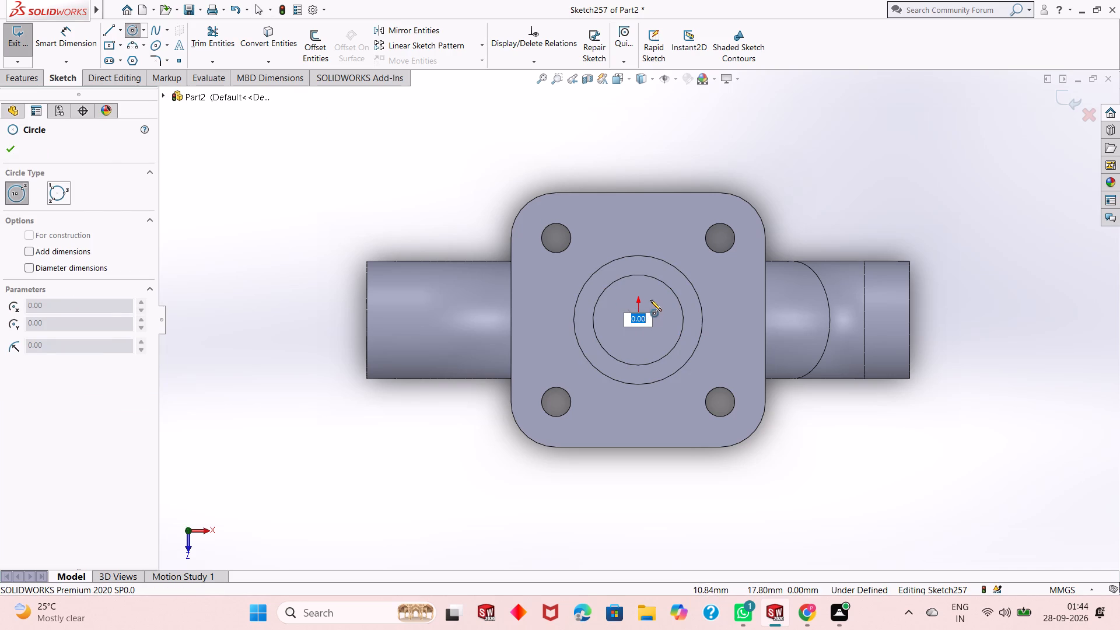
{"action": "key", "text": "Escape"}
{"action": "key", "text": "Escape"}
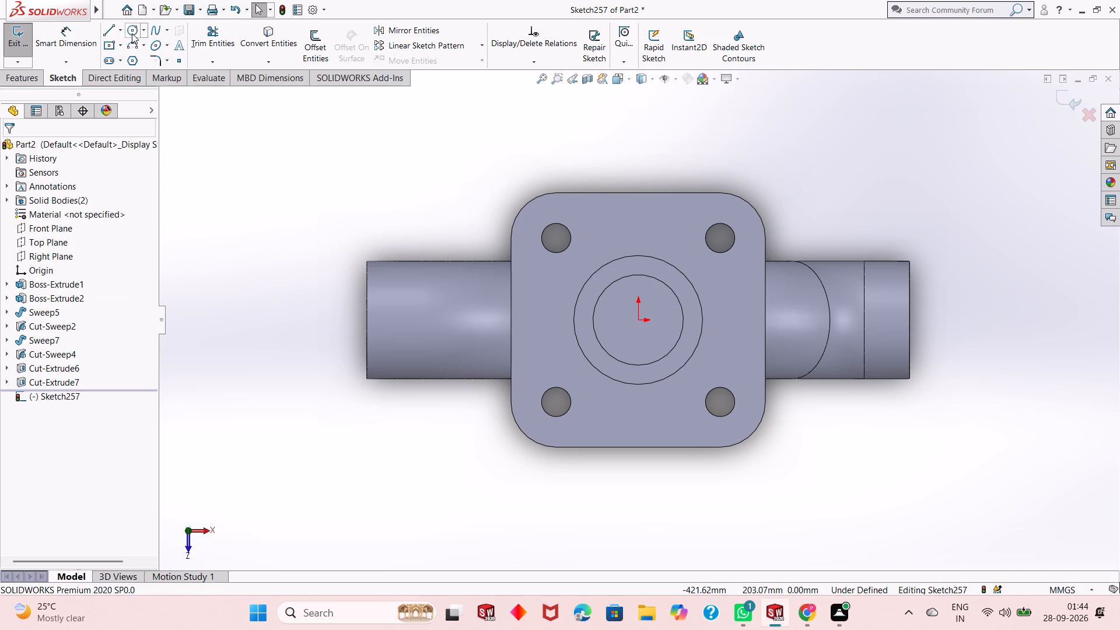
{"action": "left_click", "coordinate": [132, 33]}
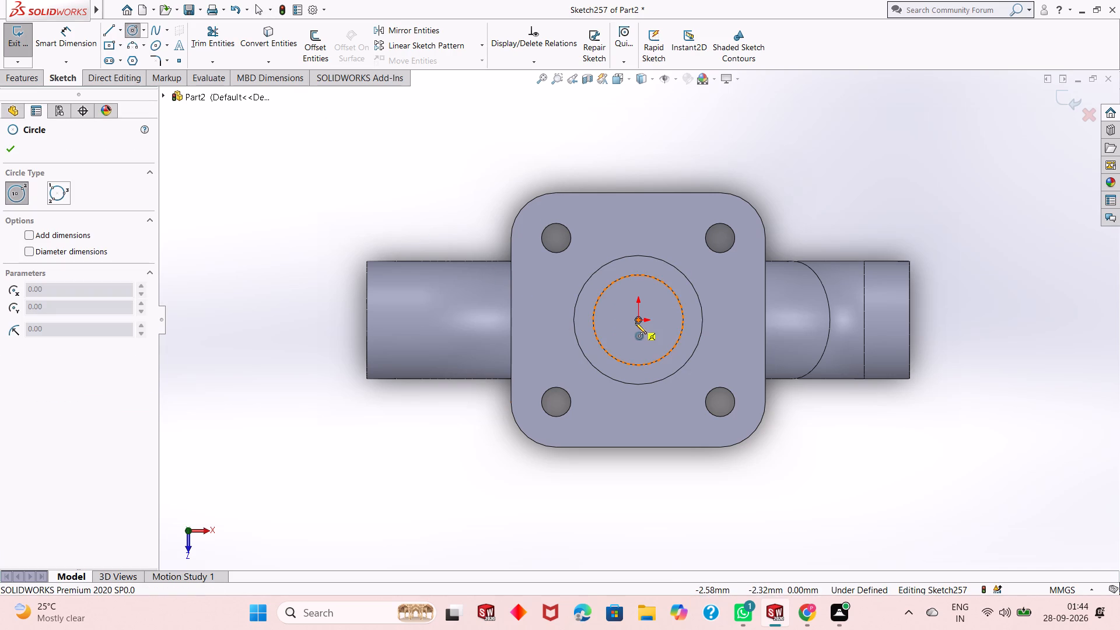
{"action": "left_click", "coordinate": [635, 323]}
{"action": "left_click", "coordinate": [653, 288]}
{"action": "right_click", "coordinate": [167, 247]}
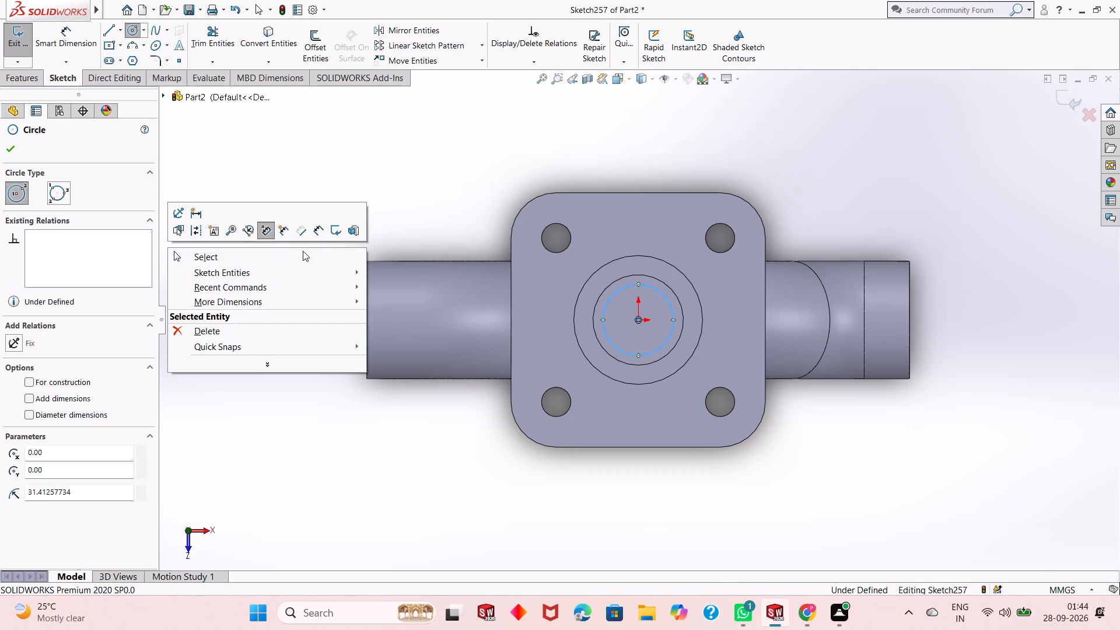
{"action": "left_click", "coordinate": [307, 261]}
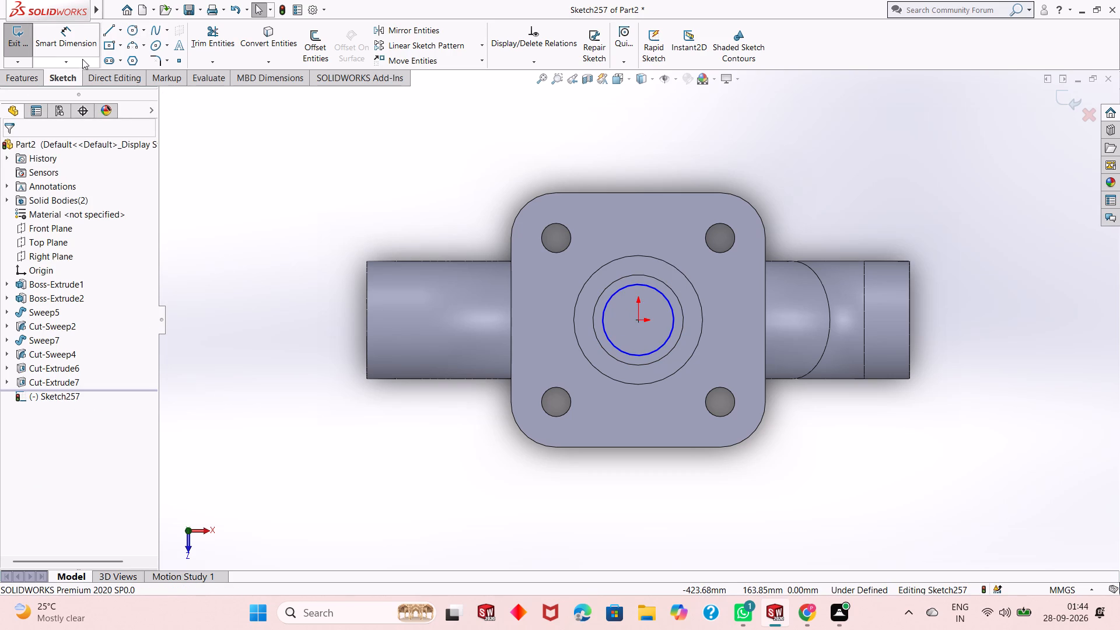
Dimension the circle on the bore floor to a diameter of 92 mm.
{"action": "left_click", "coordinate": [82, 48]}
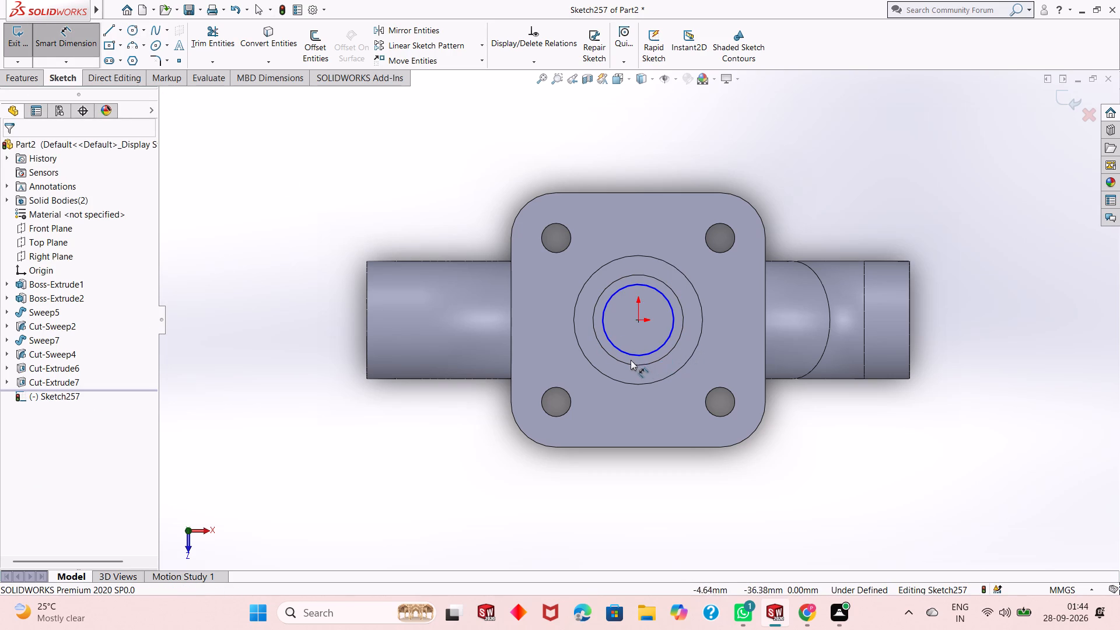
{"action": "left_click", "coordinate": [627, 356]}
{"action": "left_click", "coordinate": [498, 472]}
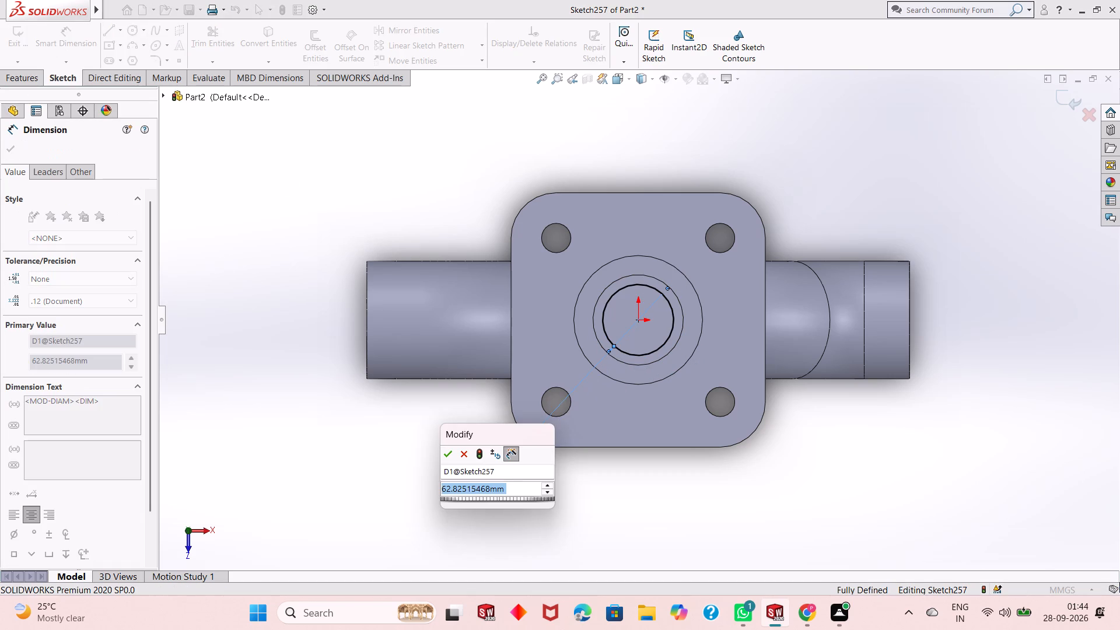
{"action": "key", "text": "9"}
{"action": "key", "text": "2"}
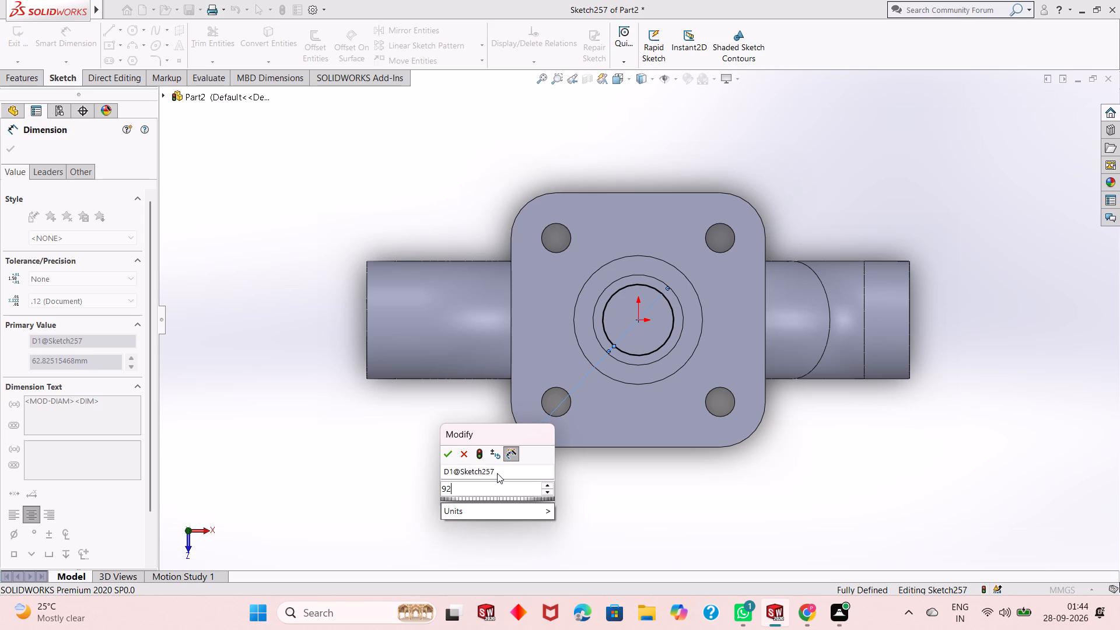
{"action": "key", "text": "Return"}
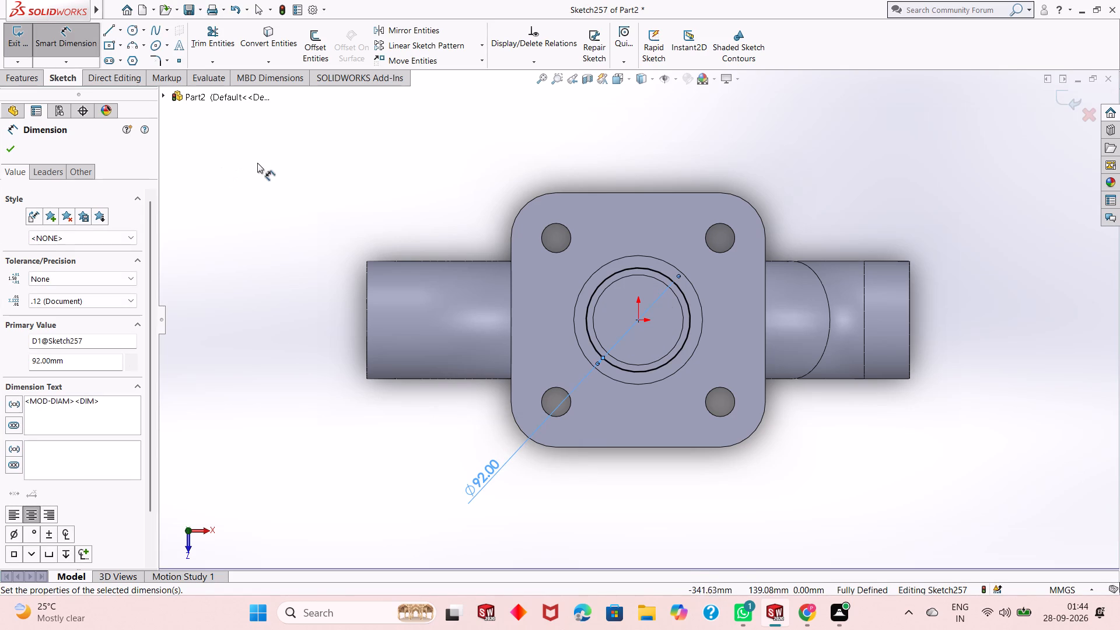
{"action": "right_click", "coordinate": [257, 163]}
{"action": "left_click", "coordinate": [302, 197]}
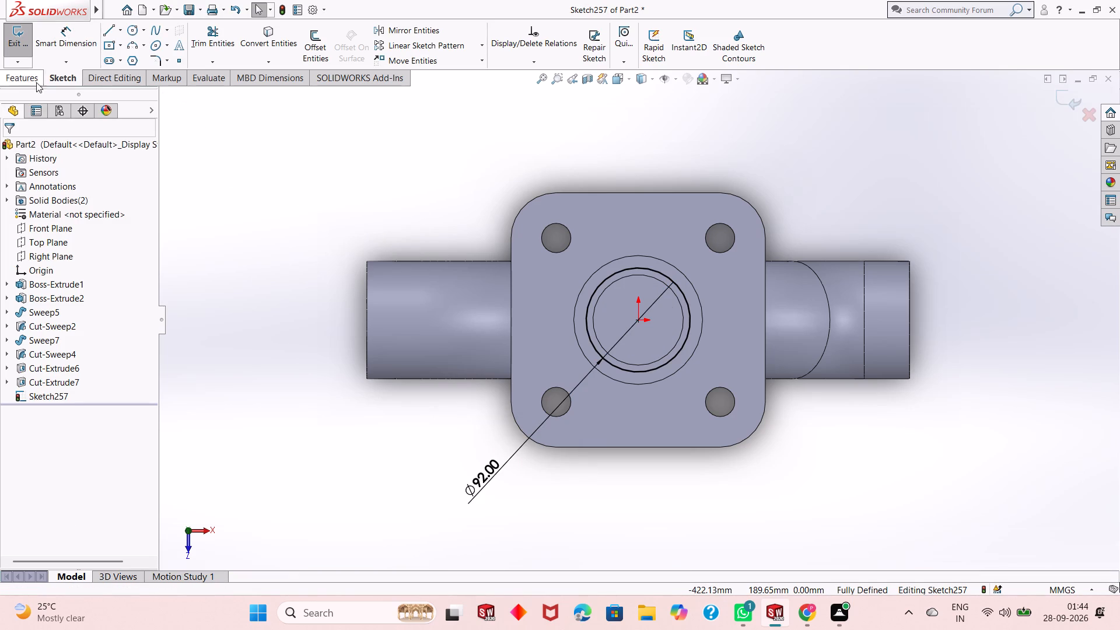
Cut-extrude the 92 mm circle down into the cylinder to a blind depth of 80 mm.
{"action": "left_click", "coordinate": [30, 85]}
{"action": "left_click", "coordinate": [204, 40]}
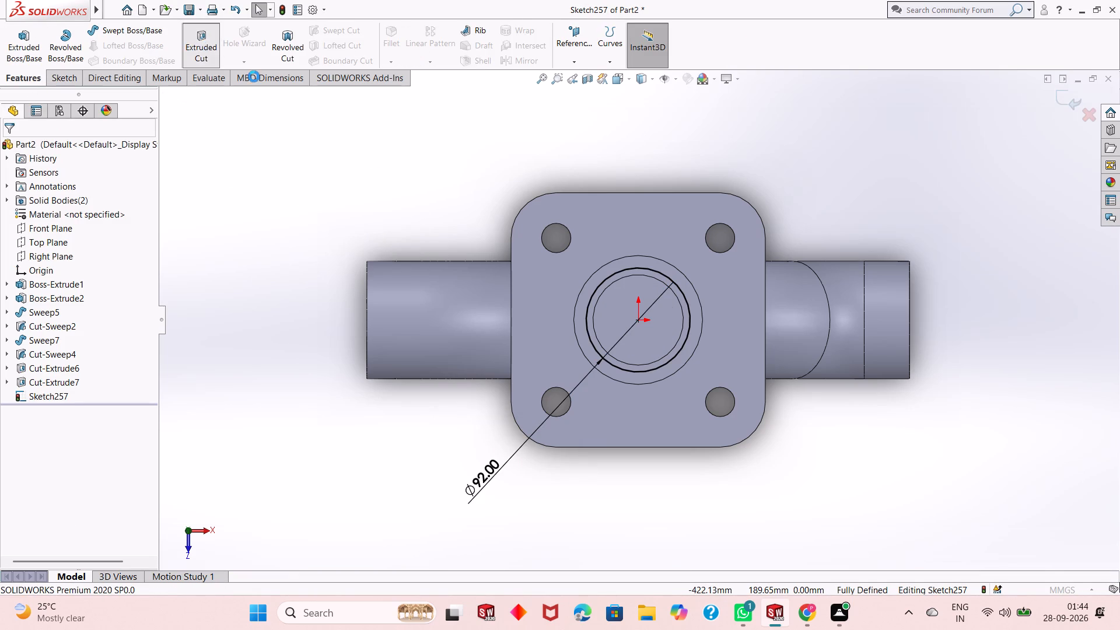
{"action": "middle_click_drag", "start_coordinate": [649, 449], "coordinate": [669, 264]}
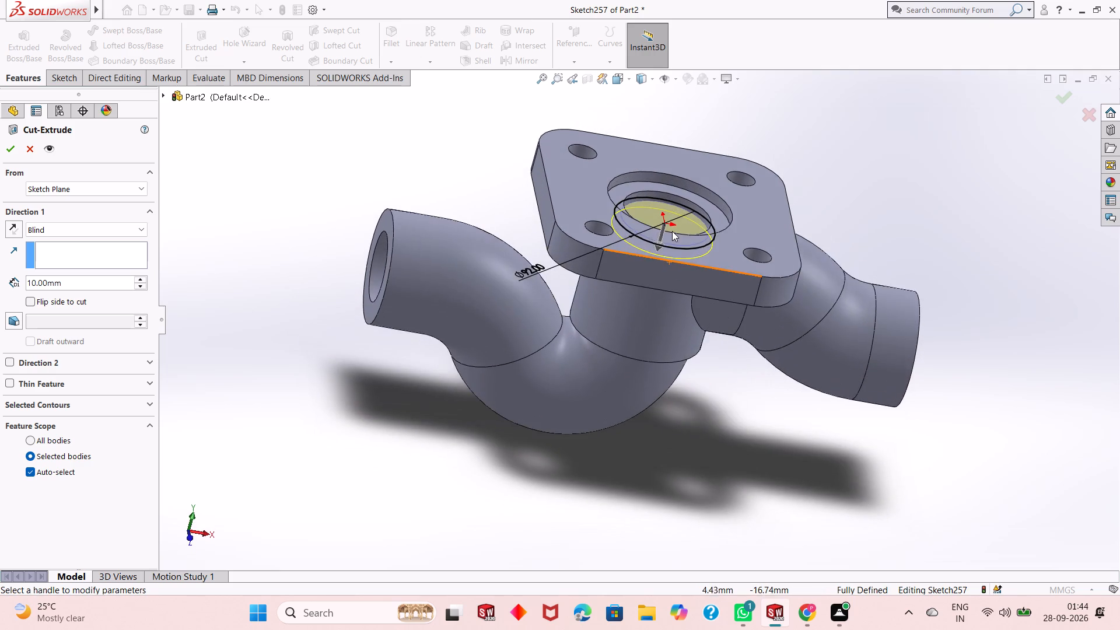
{"action": "scroll", "coordinate": [672, 231], "scroll_direction": "down", "scroll_amount": 2}
{"action": "scroll", "coordinate": [672, 258], "scroll_direction": "up", "scroll_amount": 2}
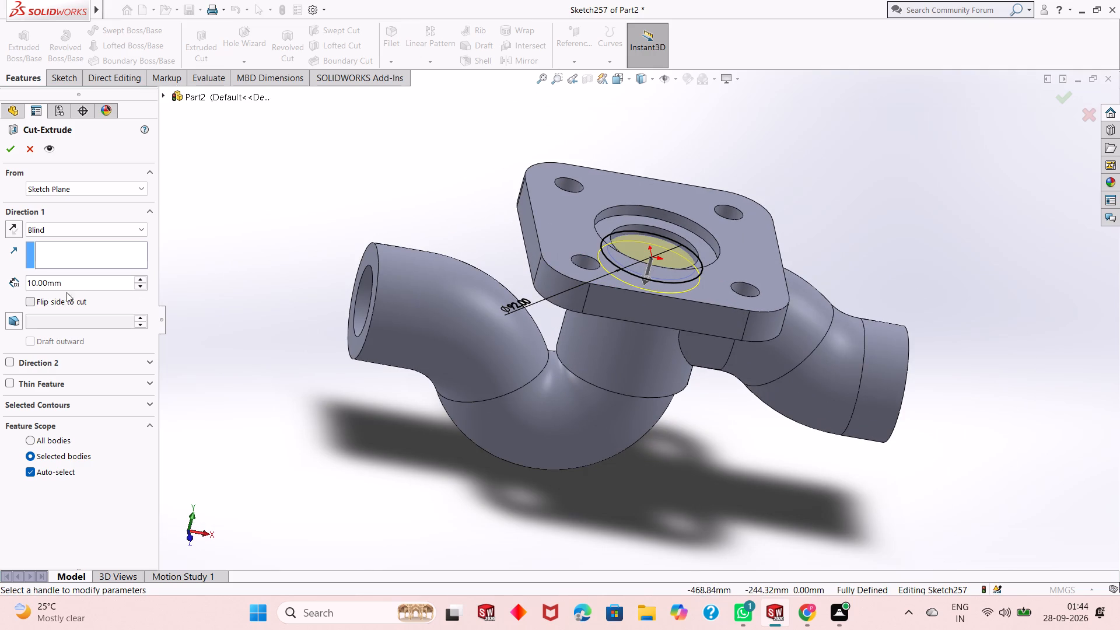
{"action": "double_click", "coordinate": [88, 284]}
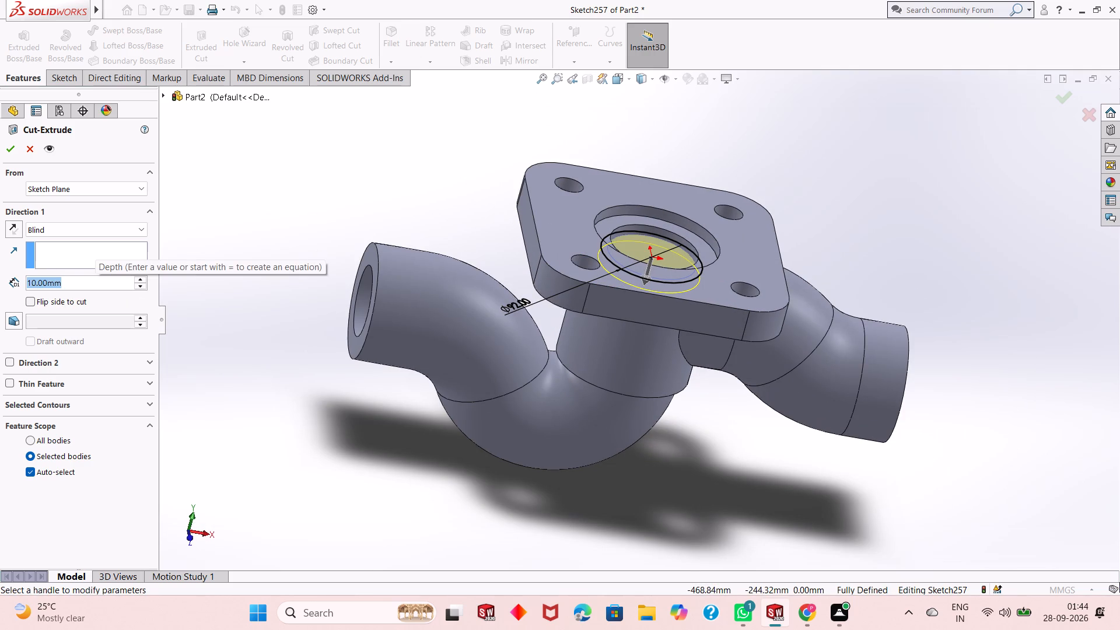
{"action": "type", "text": "80"}
{"action": "key", "text": "Return"}
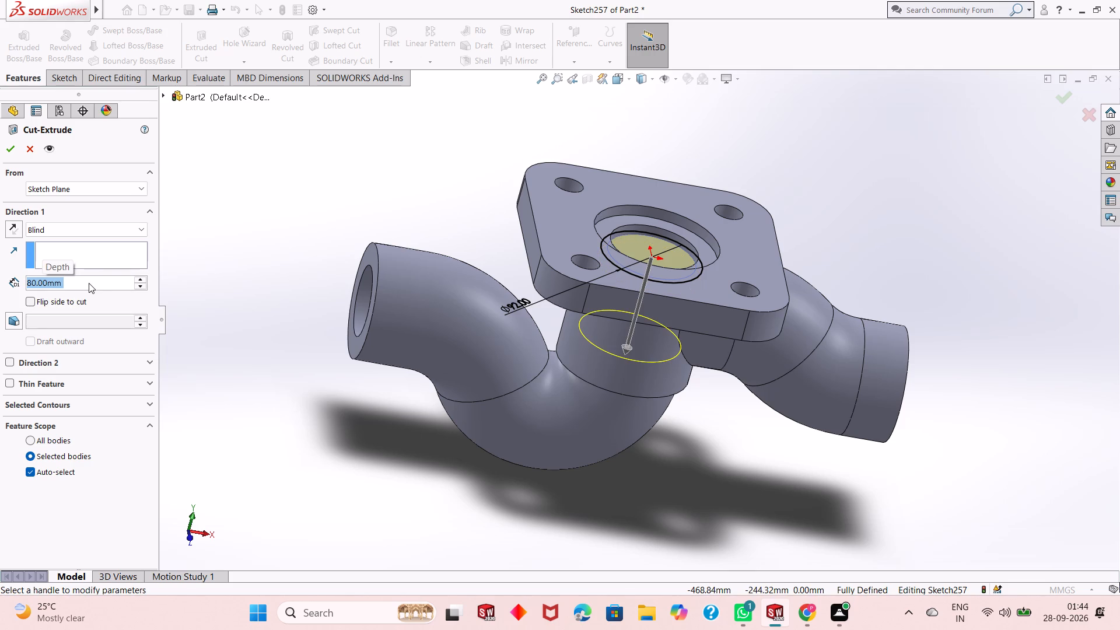
{"action": "left_click", "coordinate": [8, 150]}
{"action": "middle_click_drag", "start_coordinate": [433, 217], "coordinate": [433, 306]}
{"action": "left_click", "coordinate": [449, 261]}
{"action": "middle_click_drag", "start_coordinate": [456, 254], "coordinate": [455, 289]}
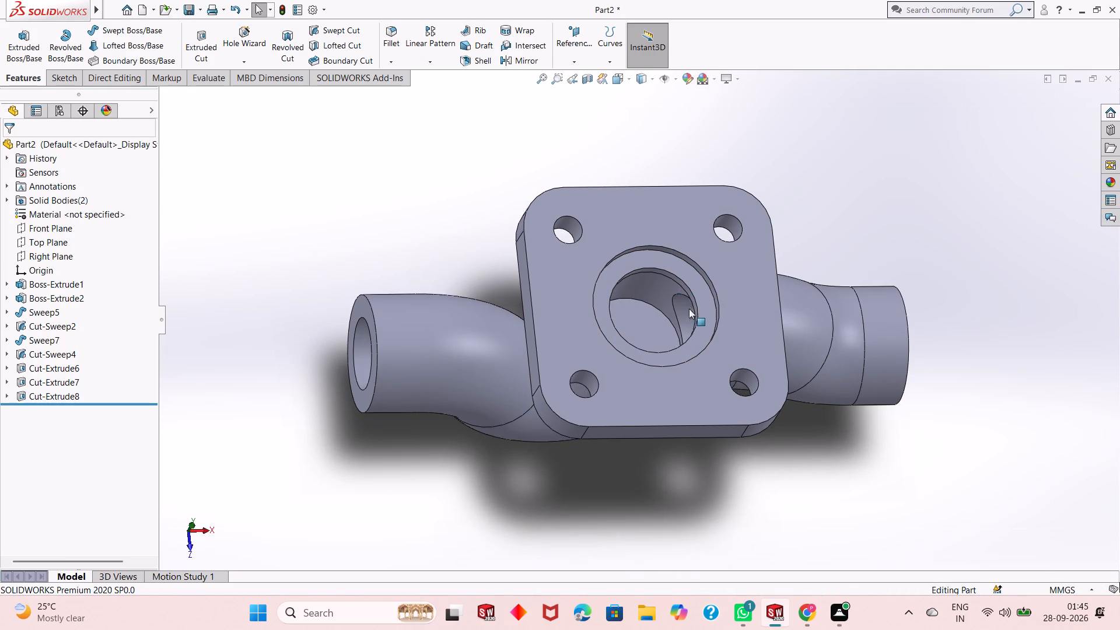
Sketch a circle about 47 mm in diameter on the floor of the 92 mm bore, centred on the origin.
{"action": "left_click", "coordinate": [636, 332]}
{"action": "left_click", "coordinate": [685, 300]}
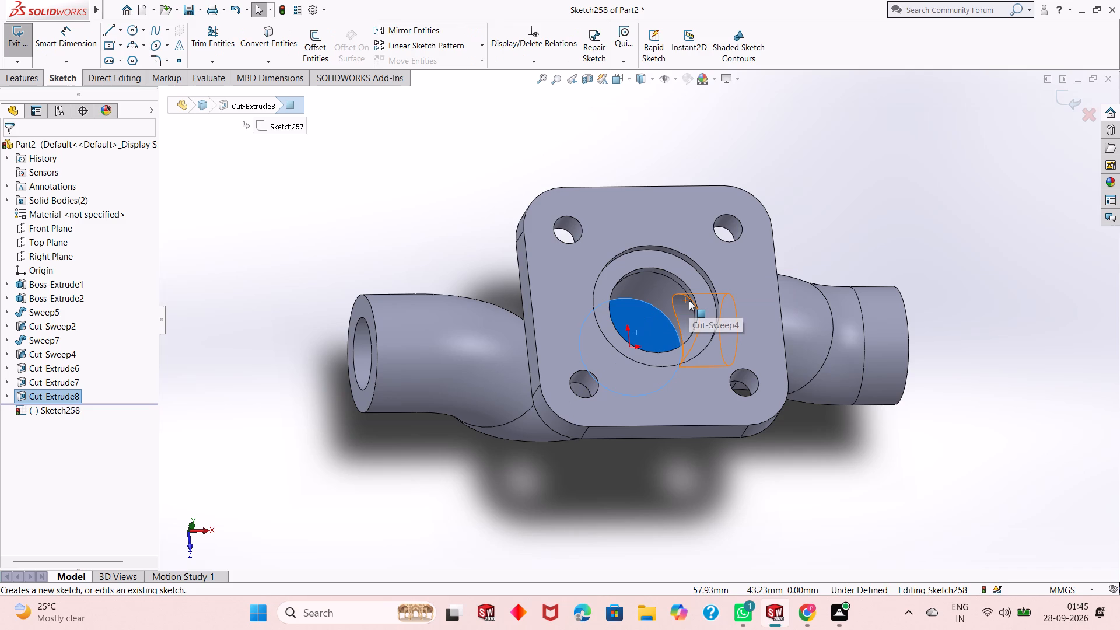
{"action": "key", "text": "ctrl+8"}
{"action": "scroll", "coordinate": [689, 300], "scroll_direction": "up", "scroll_amount": 1}
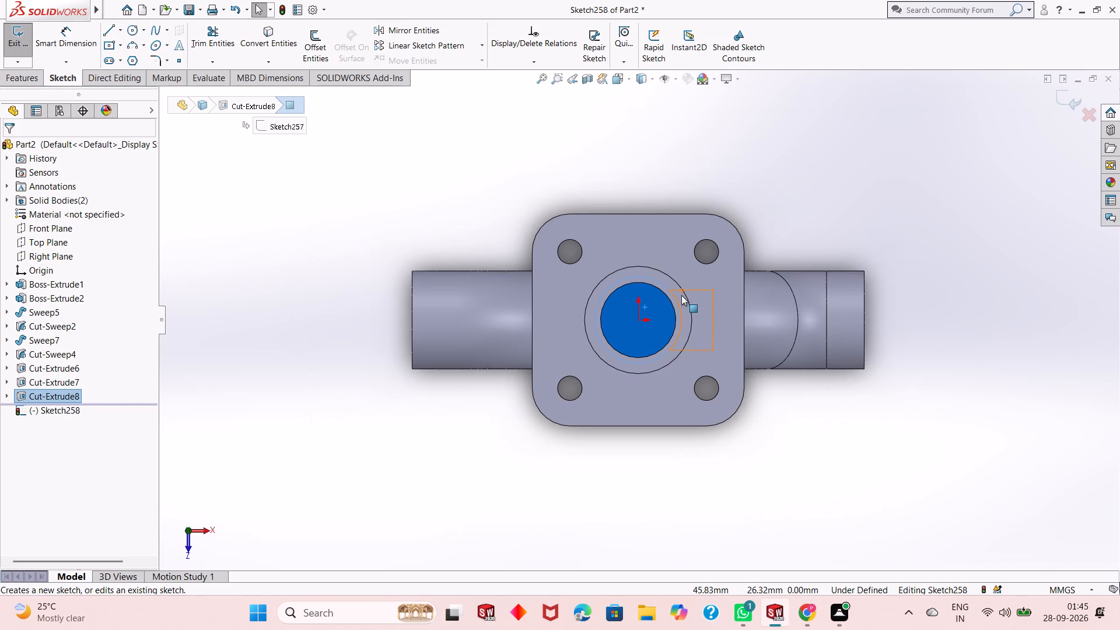
{"action": "left_click", "coordinate": [447, 199]}
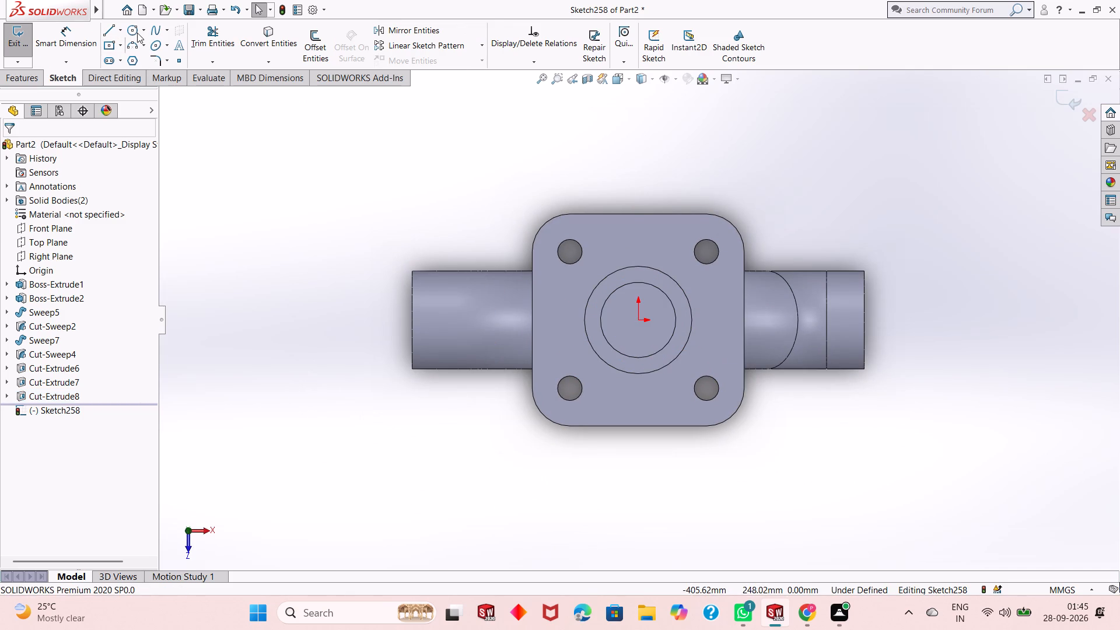
{"action": "left_click", "coordinate": [135, 32]}
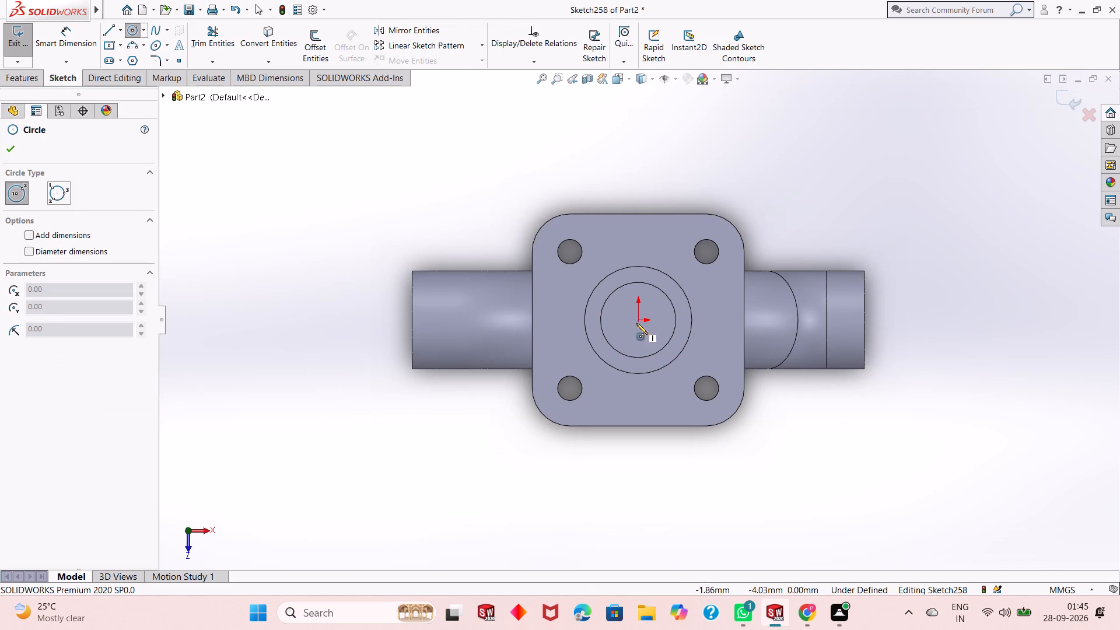
{"action": "left_click", "coordinate": [638, 321]}
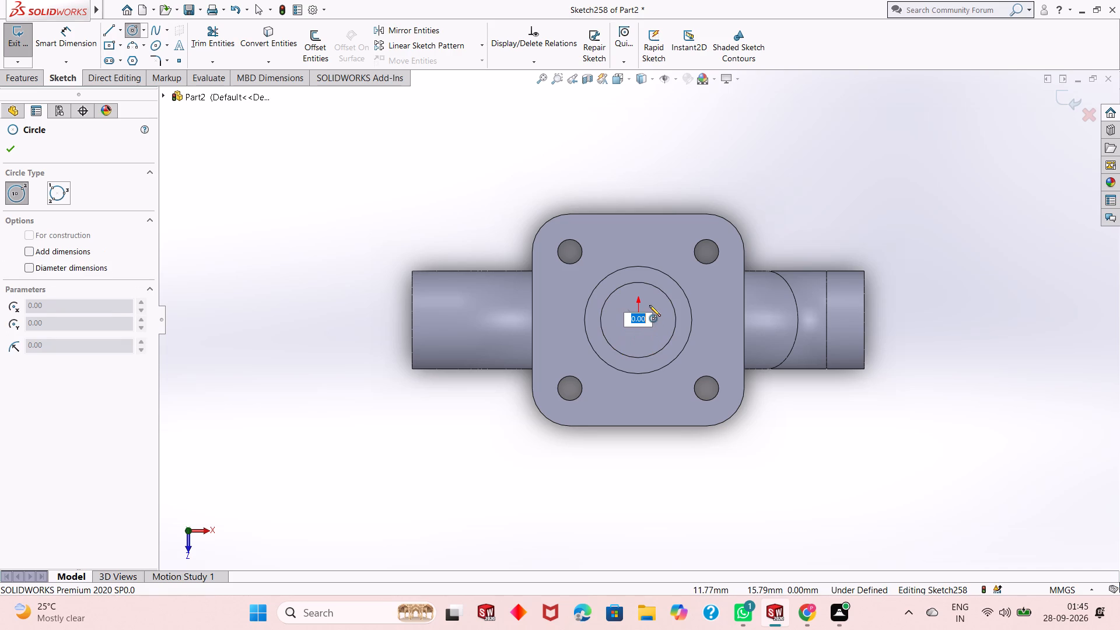
{"action": "key", "text": "Escape"}
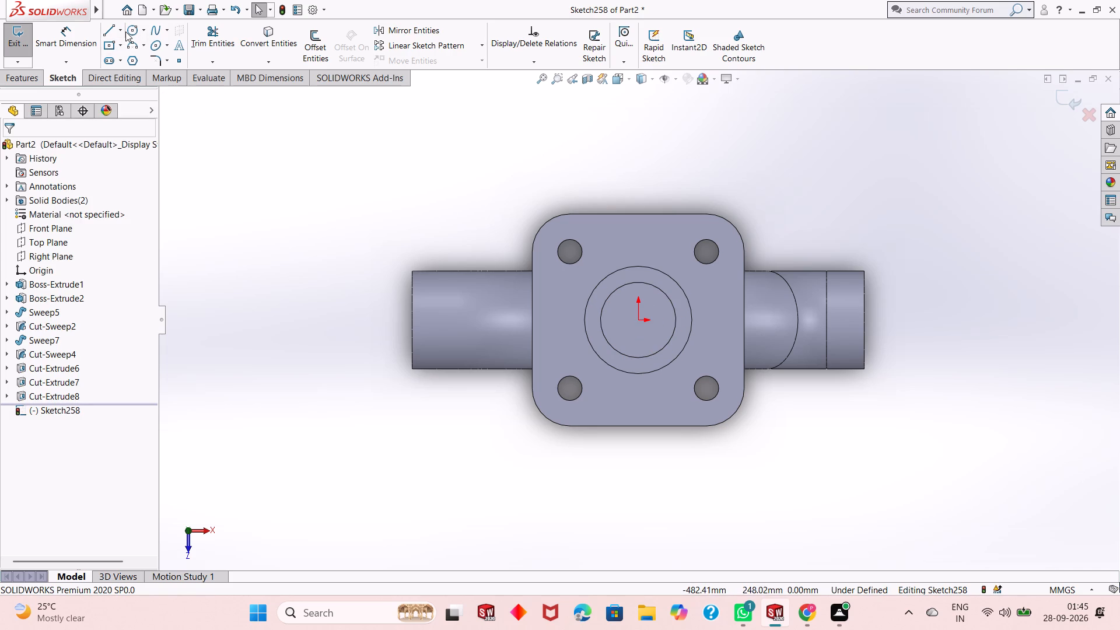
{"action": "left_click", "coordinate": [126, 32]}
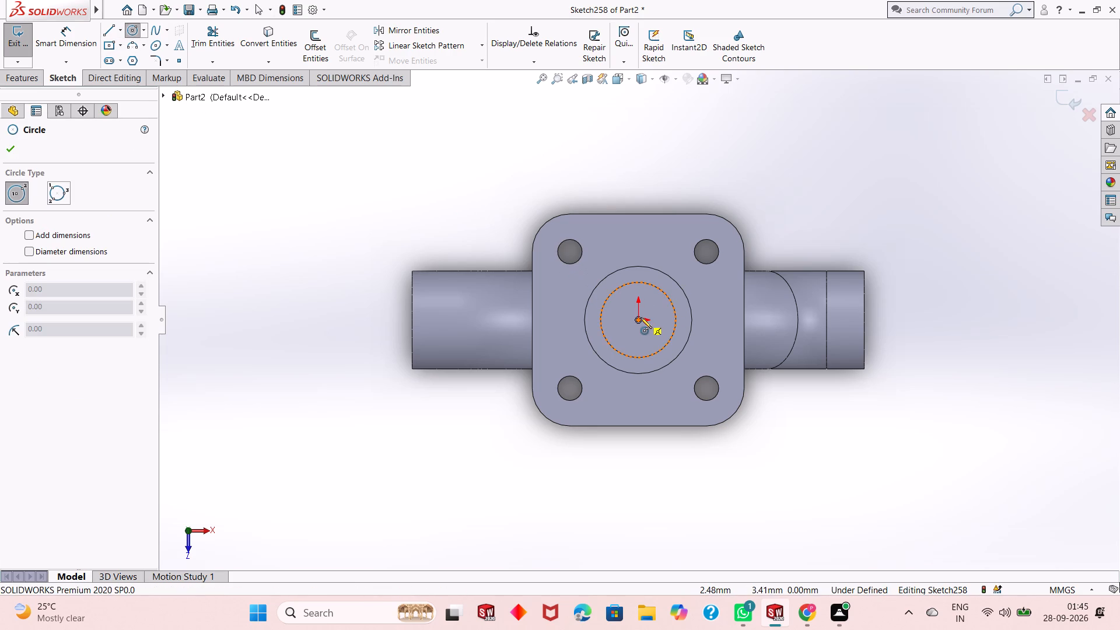
{"action": "left_click", "coordinate": [640, 318]}
{"action": "left_click", "coordinate": [647, 300]}
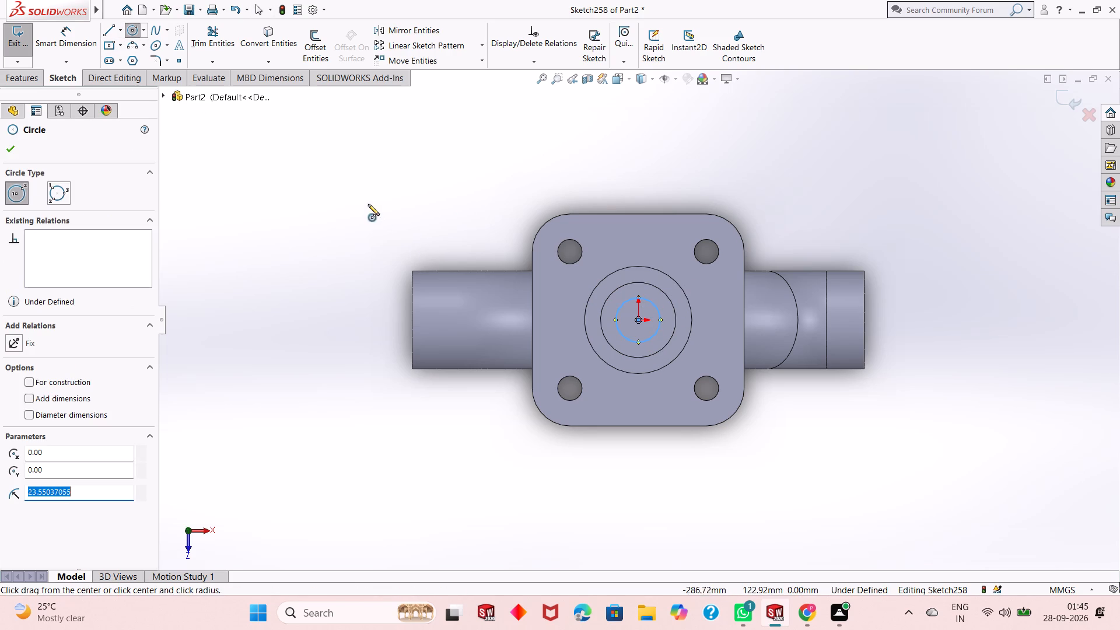
{"action": "right_click", "coordinate": [368, 204]}
{"action": "left_click", "coordinate": [438, 217]}
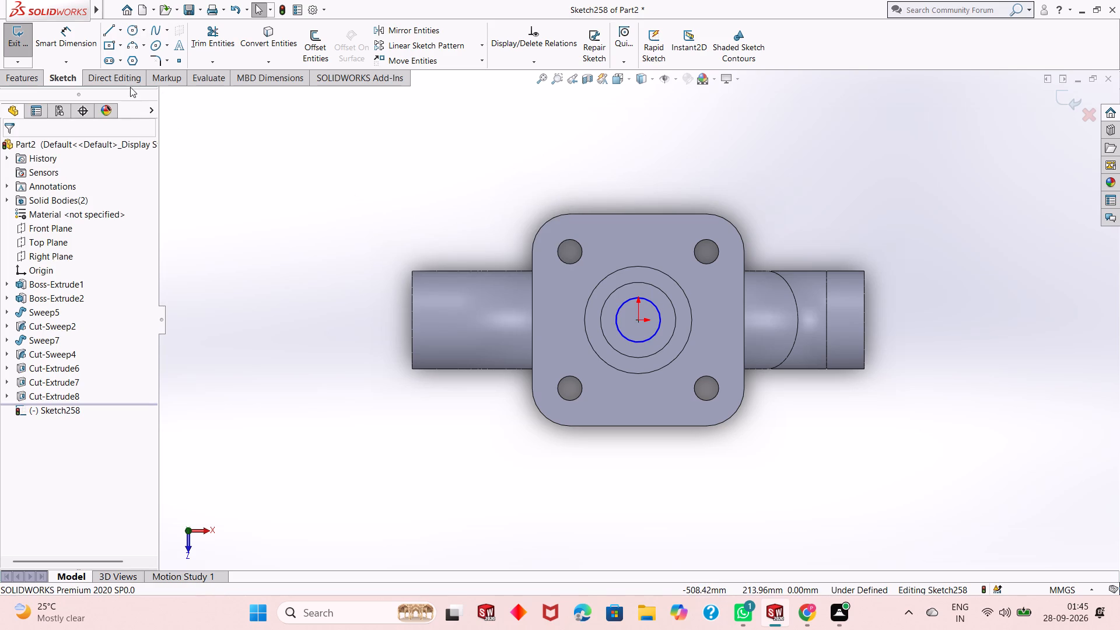
Dimension the new circle on the 92 mm bore's floor to a diameter of 80 mm.
{"action": "left_click", "coordinate": [79, 42]}
{"action": "left_click", "coordinate": [632, 344]}
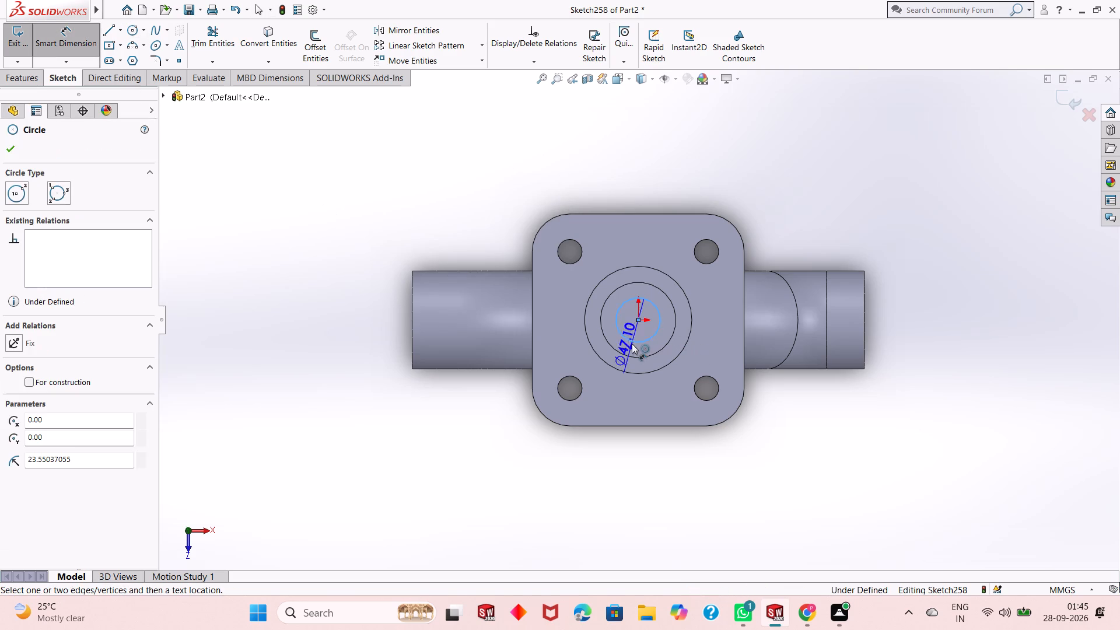
{"action": "left_click", "coordinate": [482, 460]}
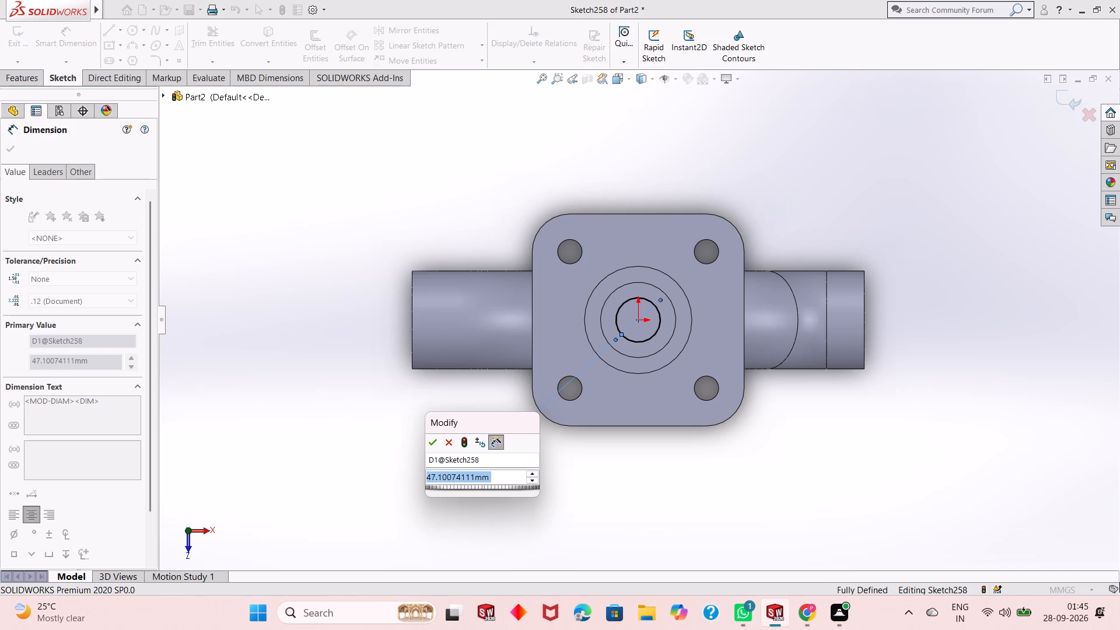
{"action": "type", "text": "80"}
{"action": "key", "text": "Return"}
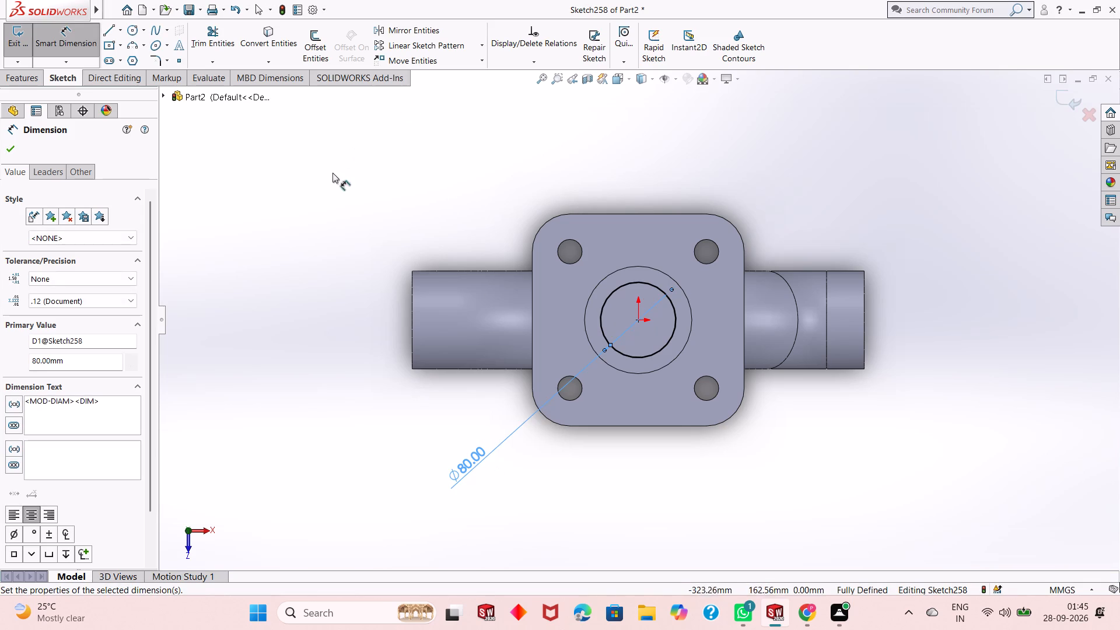
{"action": "right_click", "coordinate": [322, 223]}
{"action": "left_click", "coordinate": [371, 260]}
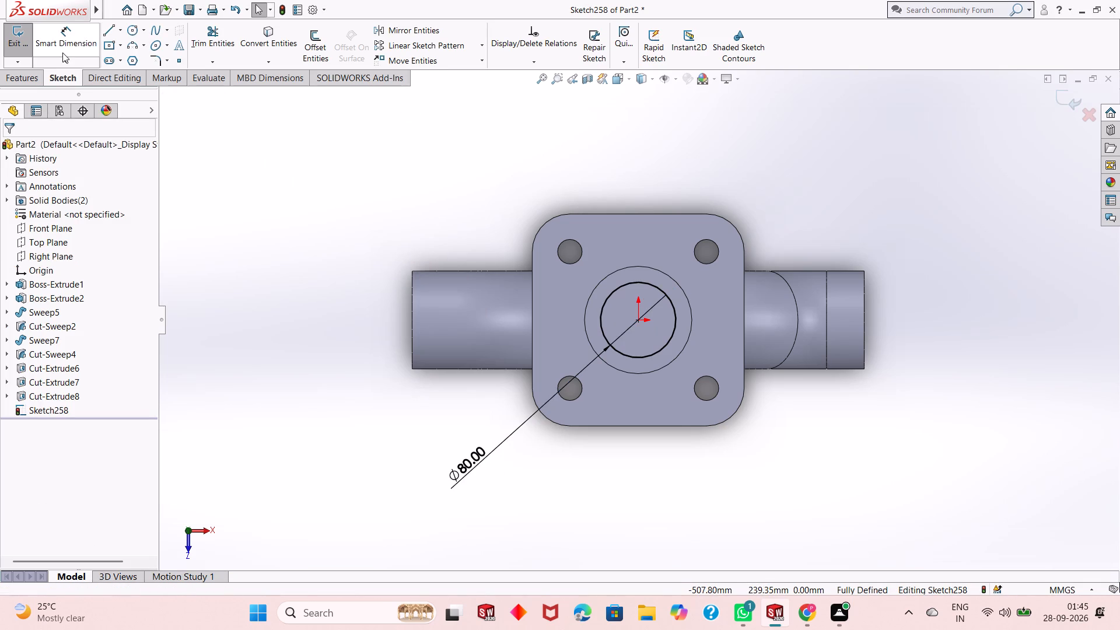
{"action": "left_click", "coordinate": [62, 48]}
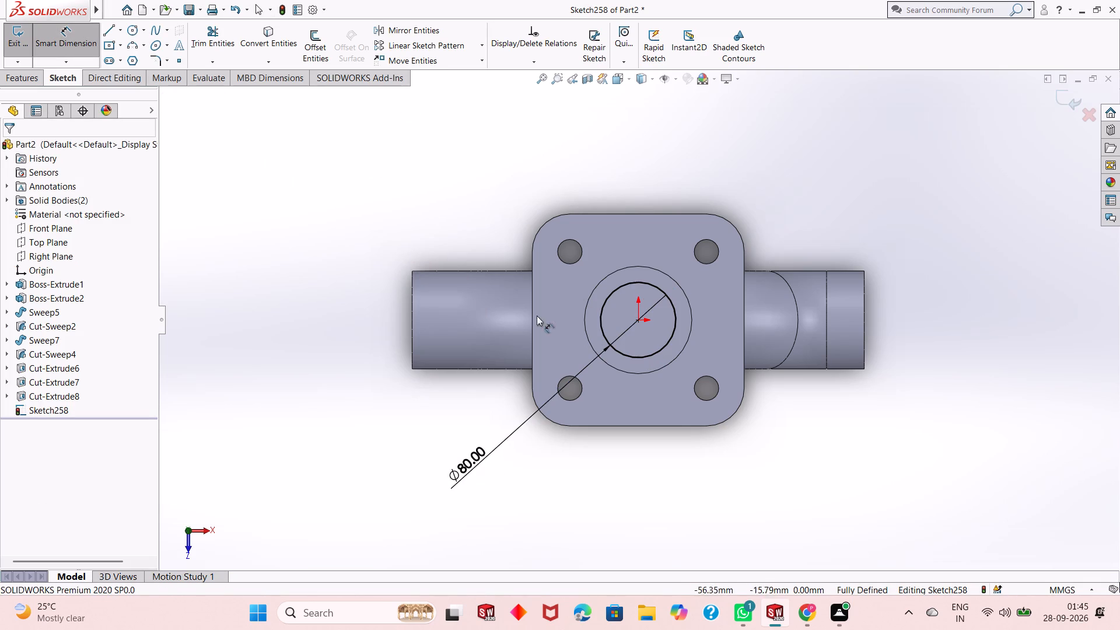
{"action": "right_click", "coordinate": [247, 151]}
{"action": "left_click", "coordinate": [292, 187]}
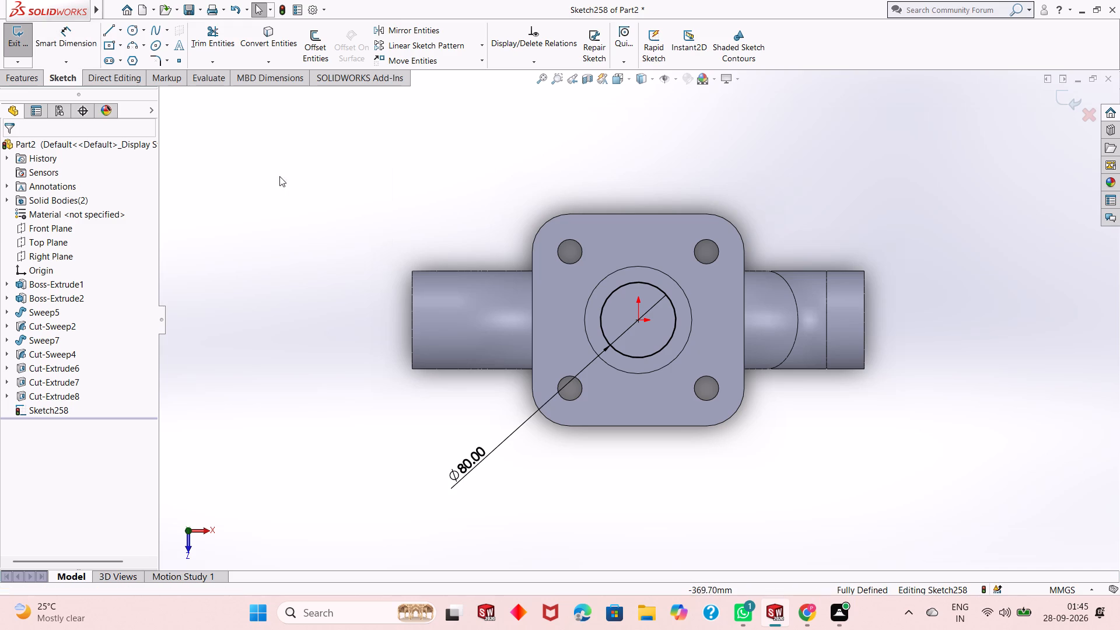
Cut-extrude the 80 mm circle down from the 92 mm bore's floor to a blind depth of 28 mm.
{"action": "left_click", "coordinate": [8, 80]}
{"action": "left_click", "coordinate": [191, 55]}
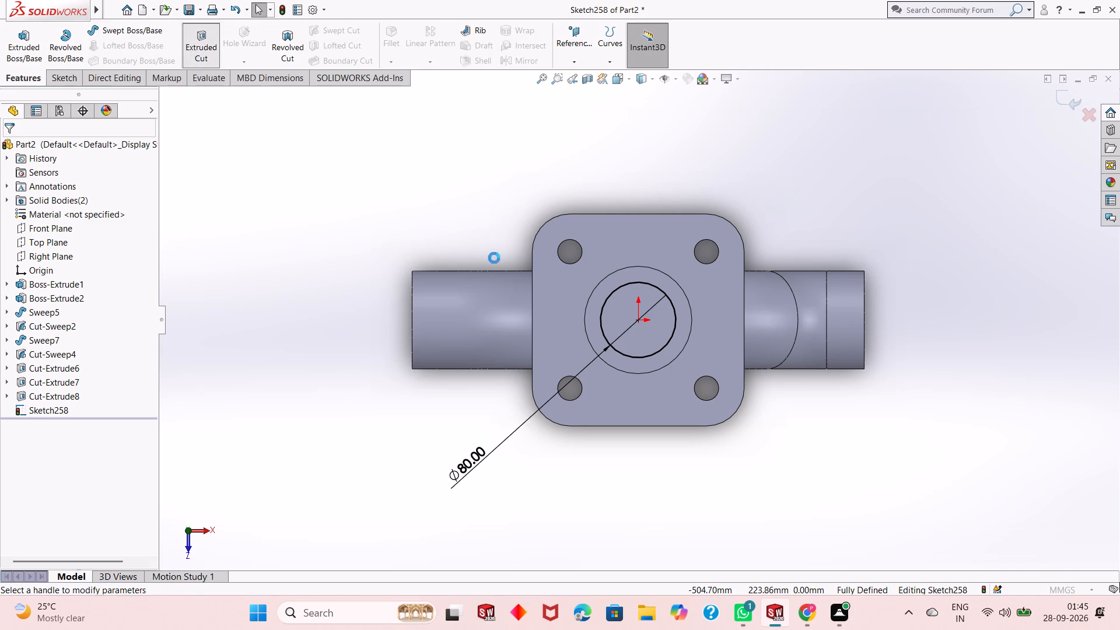
{"action": "middle_click_drag", "start_coordinate": [650, 454], "coordinate": [650, 316]}
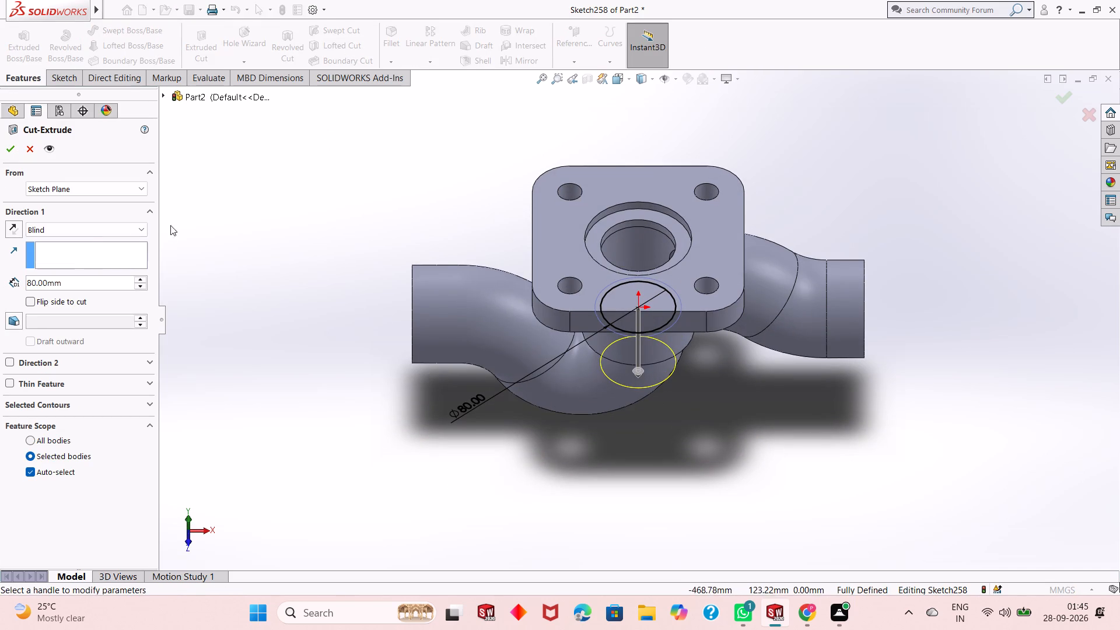
{"action": "double_click", "coordinate": [78, 281]}
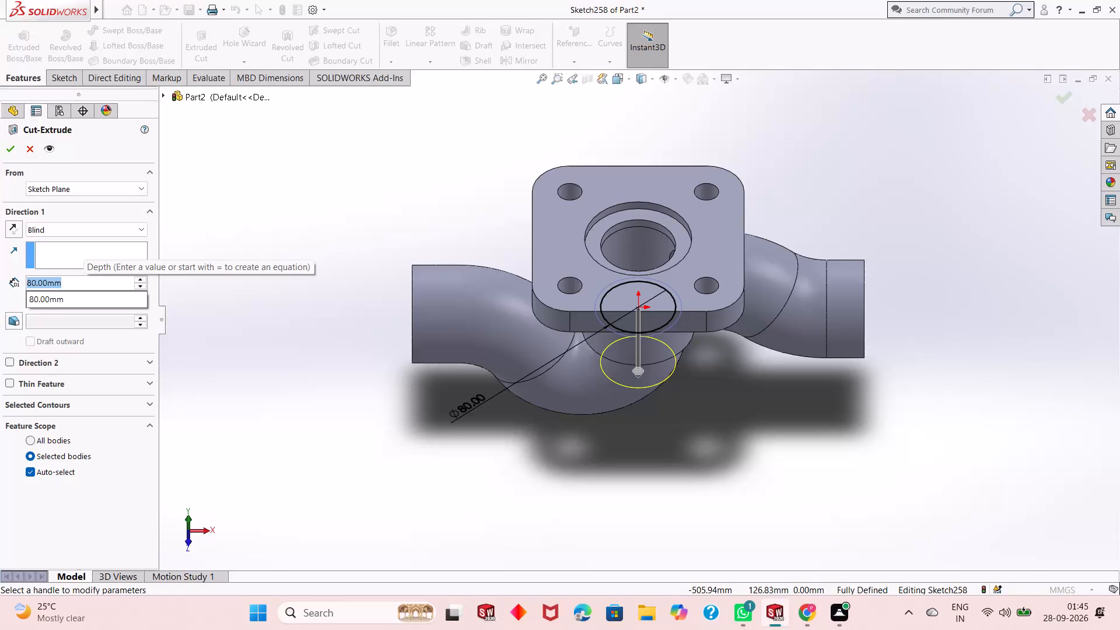
{"action": "type", "text": "28"}
{"action": "key", "text": "Return"}
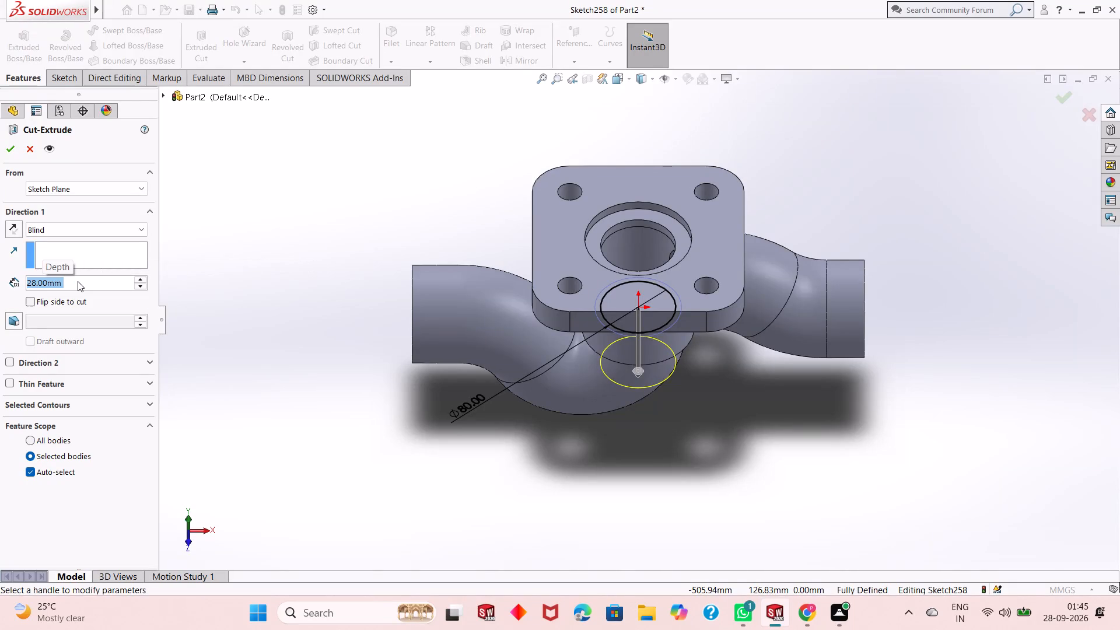
{"action": "left_click", "coordinate": [10, 152]}
{"action": "left_click", "coordinate": [699, 444]}
Section the model along the Front Plane and examine the stepped central bore and its junctions with both pipes.
{"action": "middle_click_drag", "start_coordinate": [692, 415], "coordinate": [692, 321]}
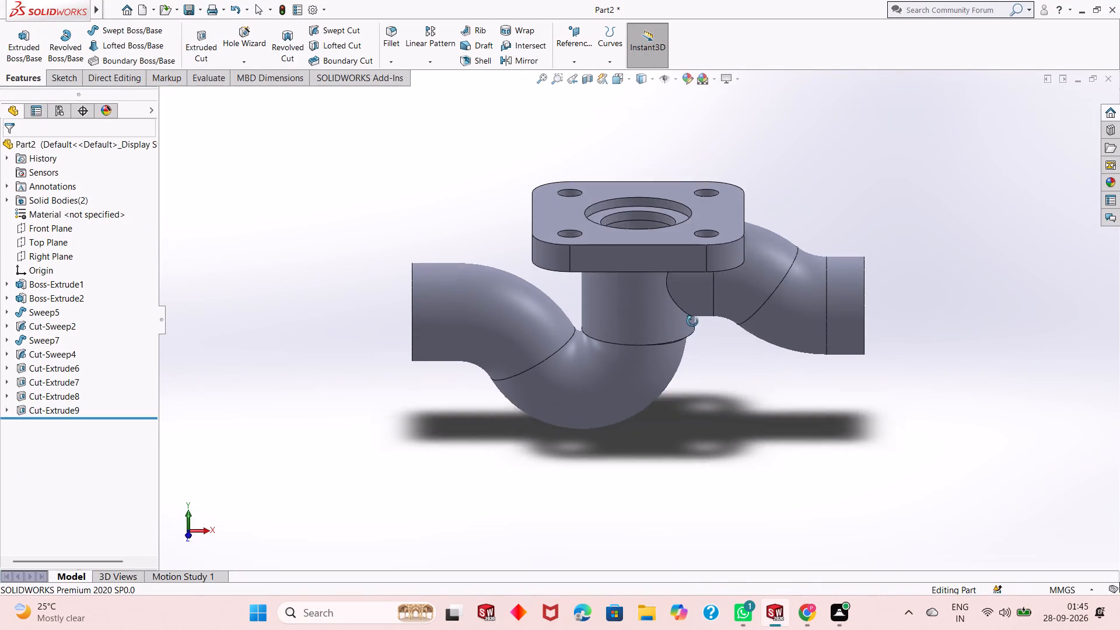
{"action": "middle_click_drag", "start_coordinate": [692, 321], "coordinate": [692, 306]}
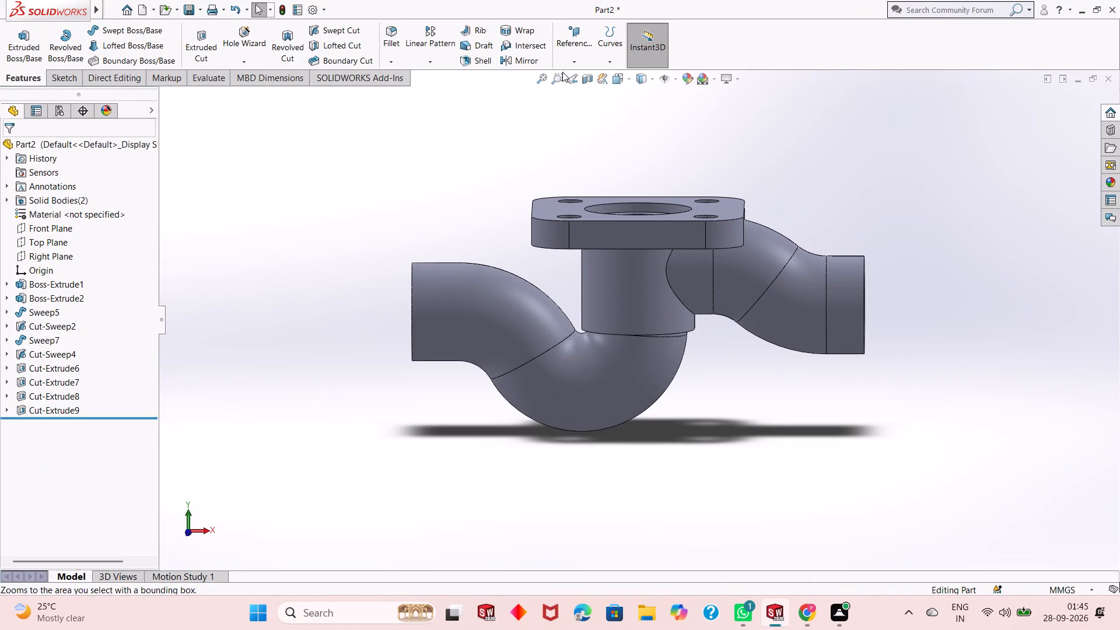
{"action": "left_click", "coordinate": [590, 85]}
{"action": "scroll", "coordinate": [645, 302], "scroll_direction": "down", "scroll_amount": 2}
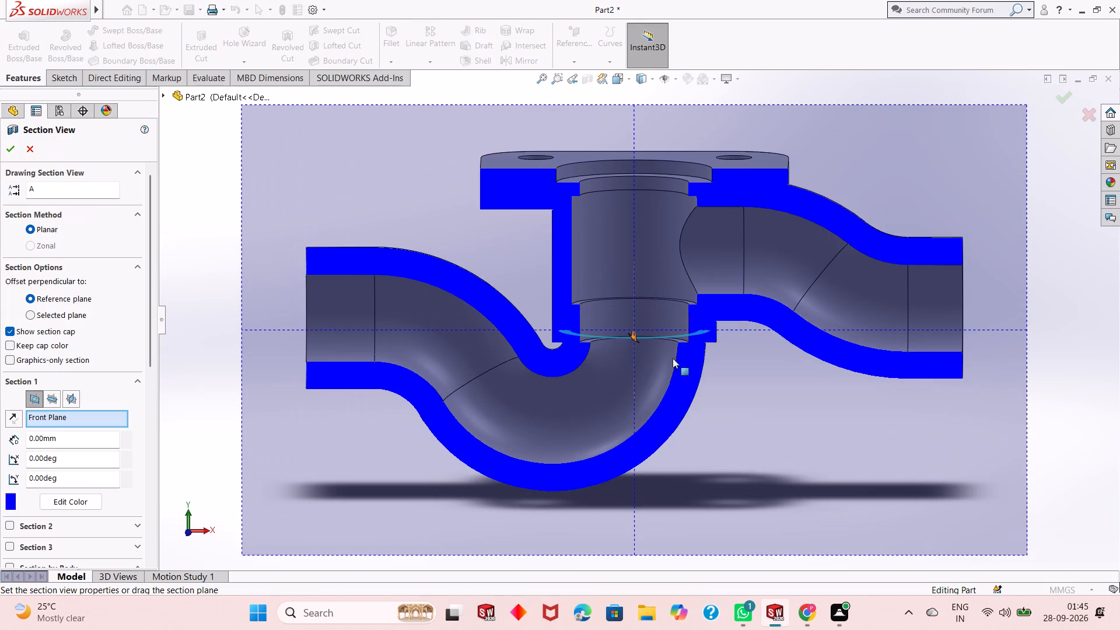
{"action": "left_click", "coordinate": [10, 153]}
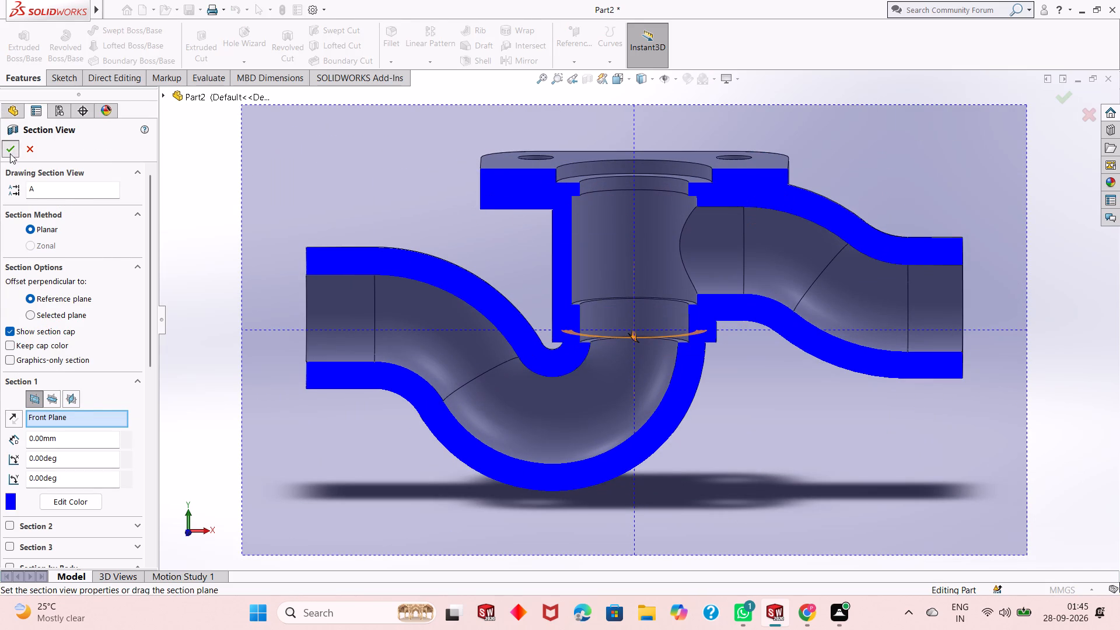
{"action": "scroll", "coordinate": [634, 314], "scroll_direction": "down", "scroll_amount": 2}
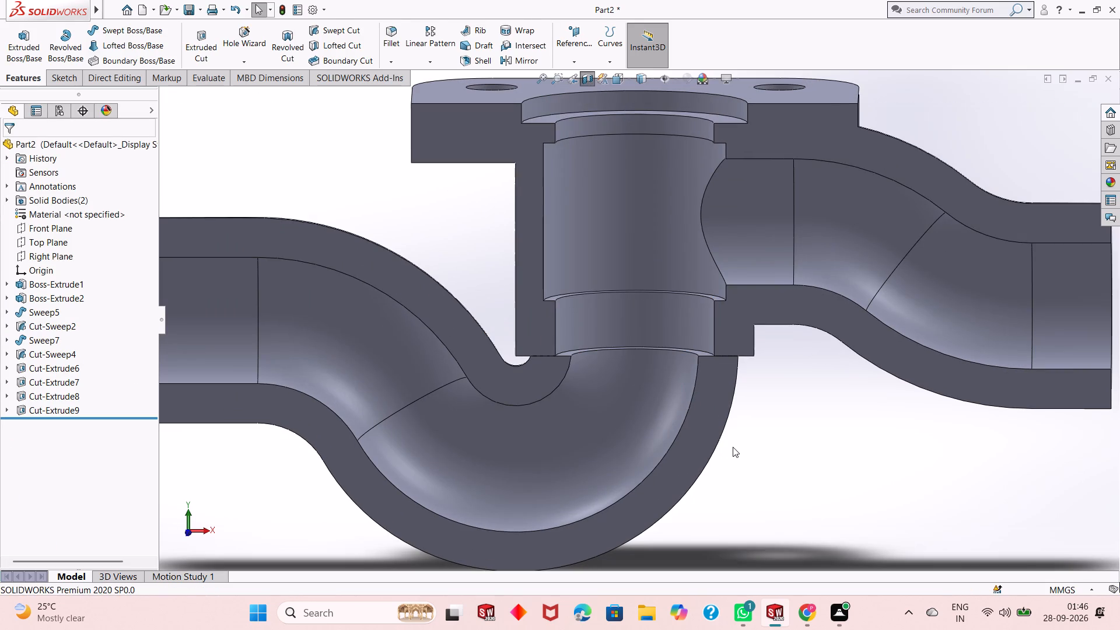
{"action": "middle_click_drag", "start_coordinate": [649, 382], "coordinate": [656, 384]}
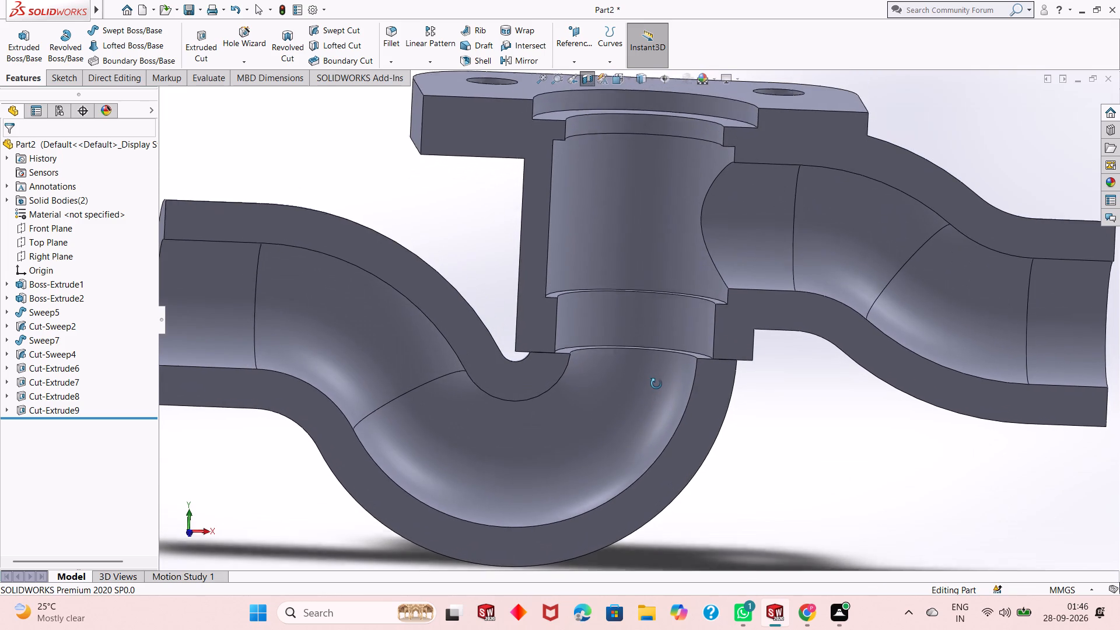
{"action": "middle_click_drag", "start_coordinate": [656, 384], "coordinate": [657, 381]}
{"action": "scroll", "coordinate": [635, 390], "scroll_direction": "up", "scroll_amount": 2}
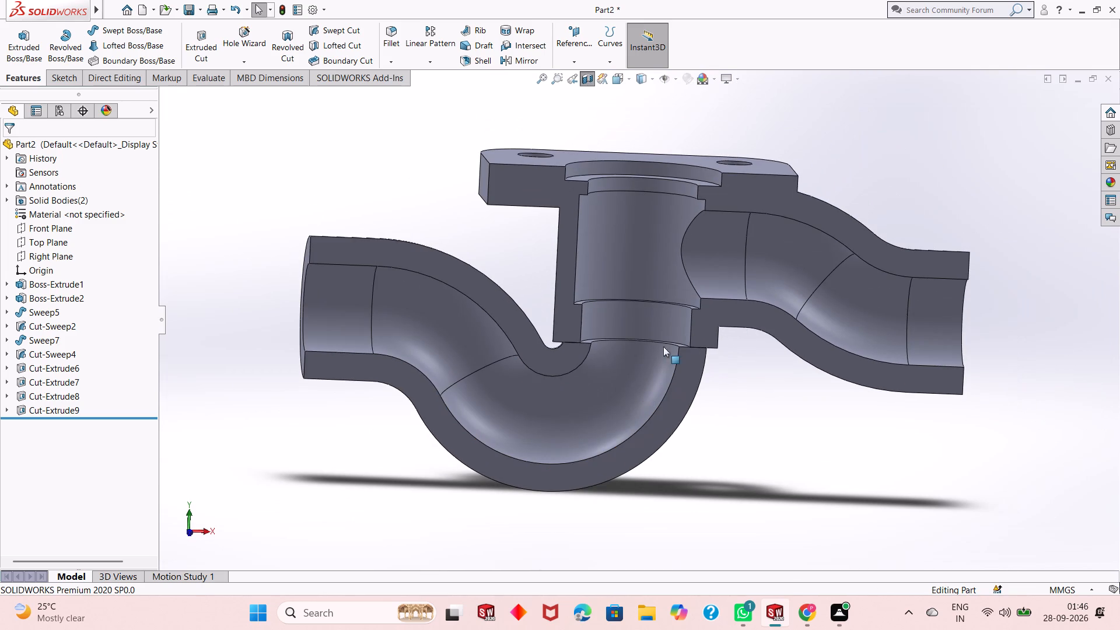
{"action": "scroll", "coordinate": [716, 240], "scroll_direction": "down", "scroll_amount": 1}
{"action": "scroll", "coordinate": [698, 282], "scroll_direction": "up", "scroll_amount": 1}
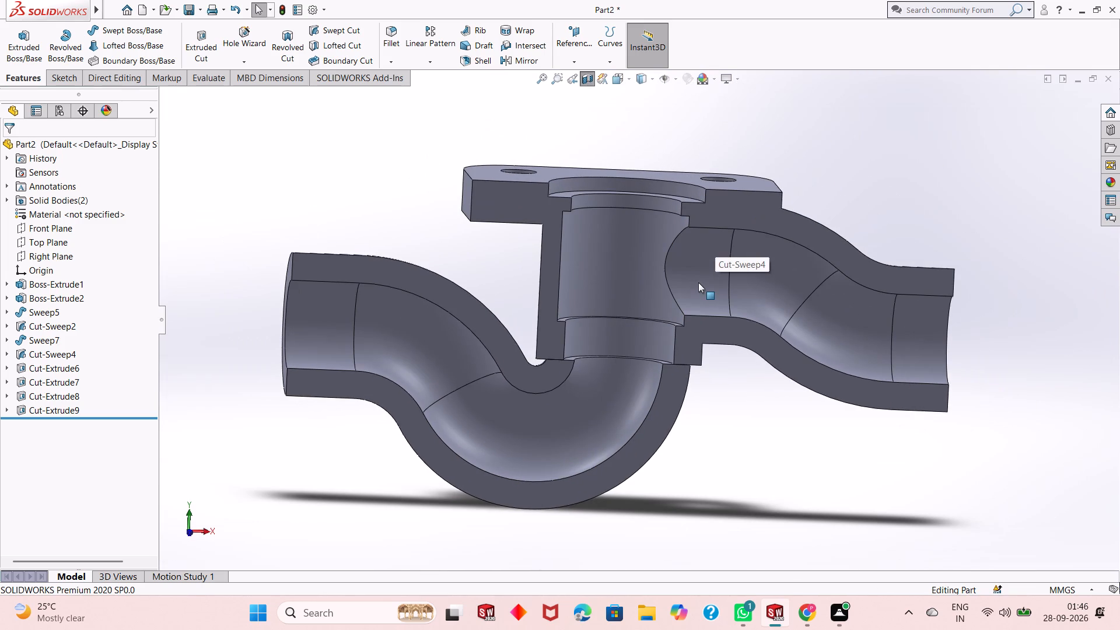
{"action": "middle_click_drag", "start_coordinate": [606, 294], "coordinate": [606, 295]}
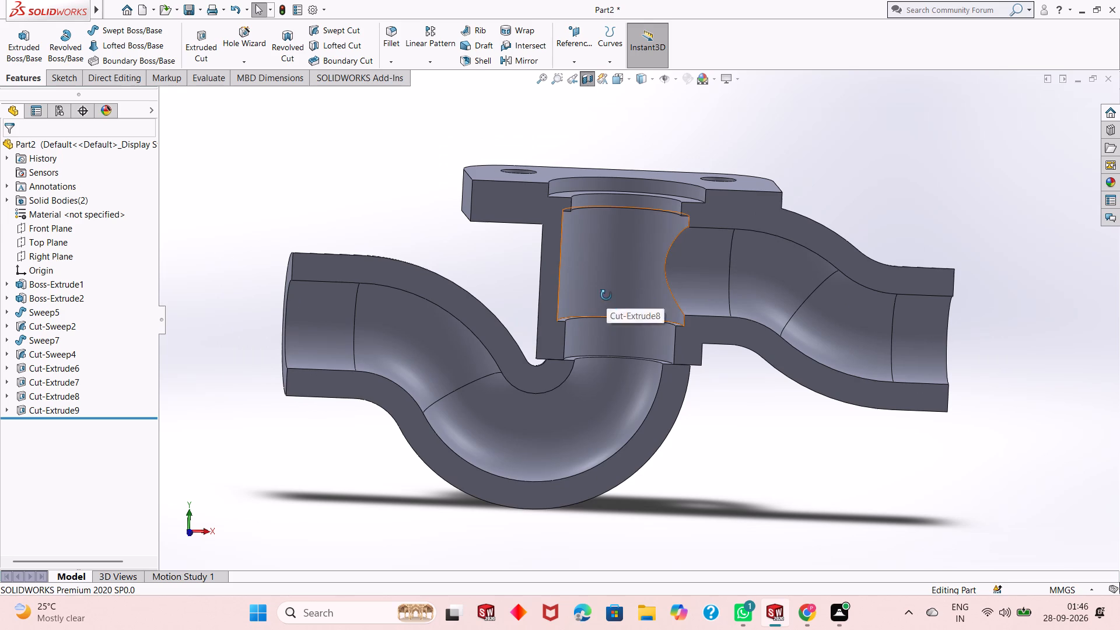
{"action": "middle_click_drag", "start_coordinate": [606, 295], "coordinate": [607, 326]}
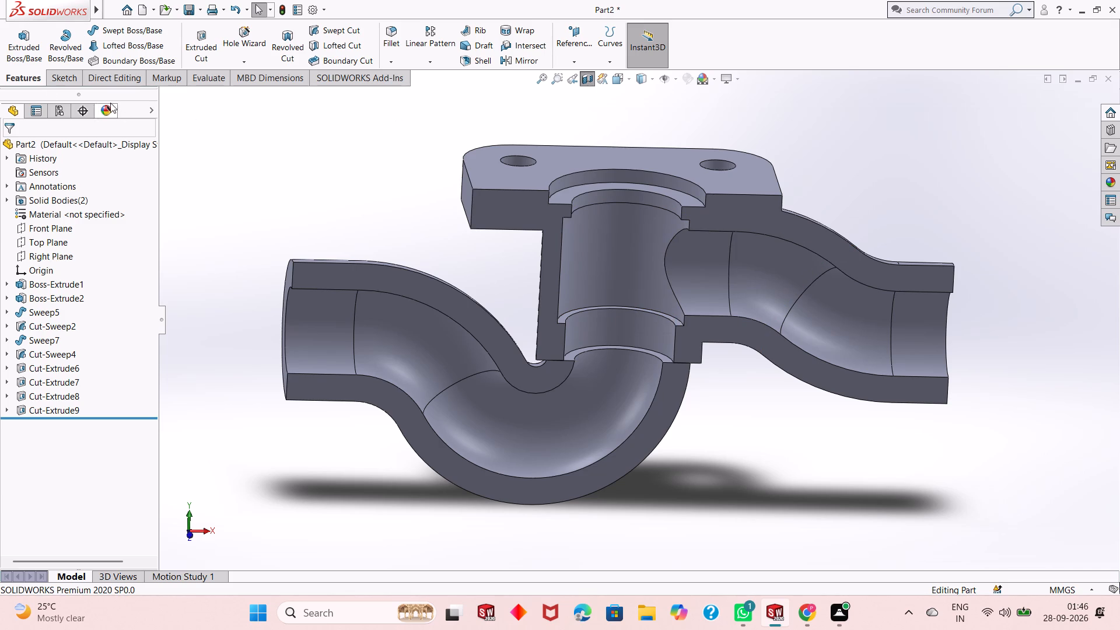
Chamfer the edge where the upper side pipe's passage opens into the 92 mm bore, 5 mm at 45 degrees.
{"action": "left_click", "coordinate": [116, 75]}
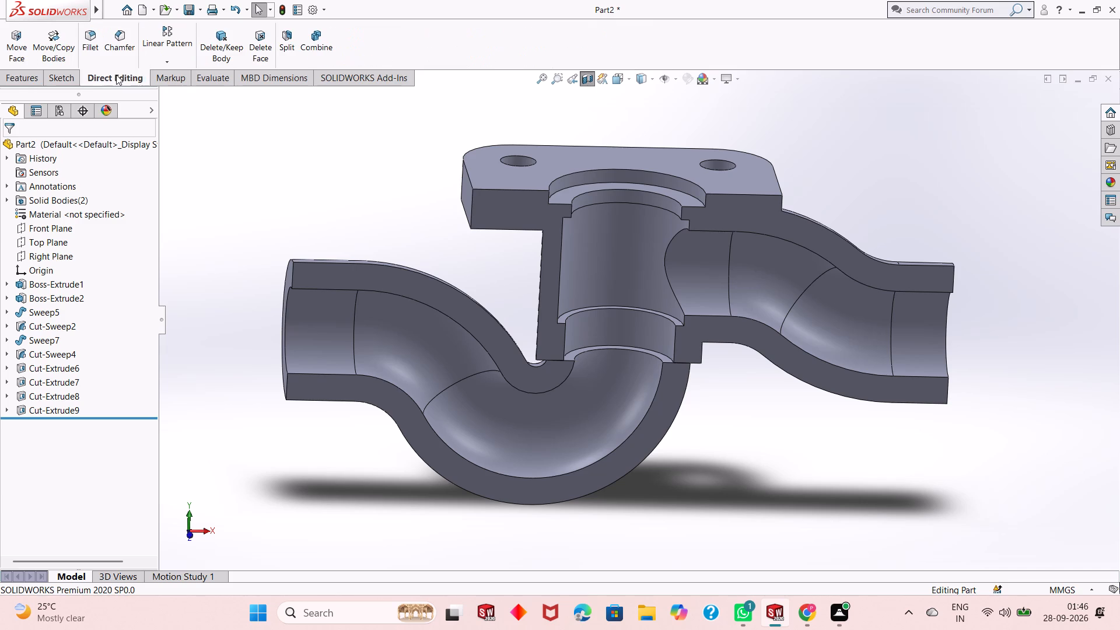
{"action": "left_click", "coordinate": [123, 45]}
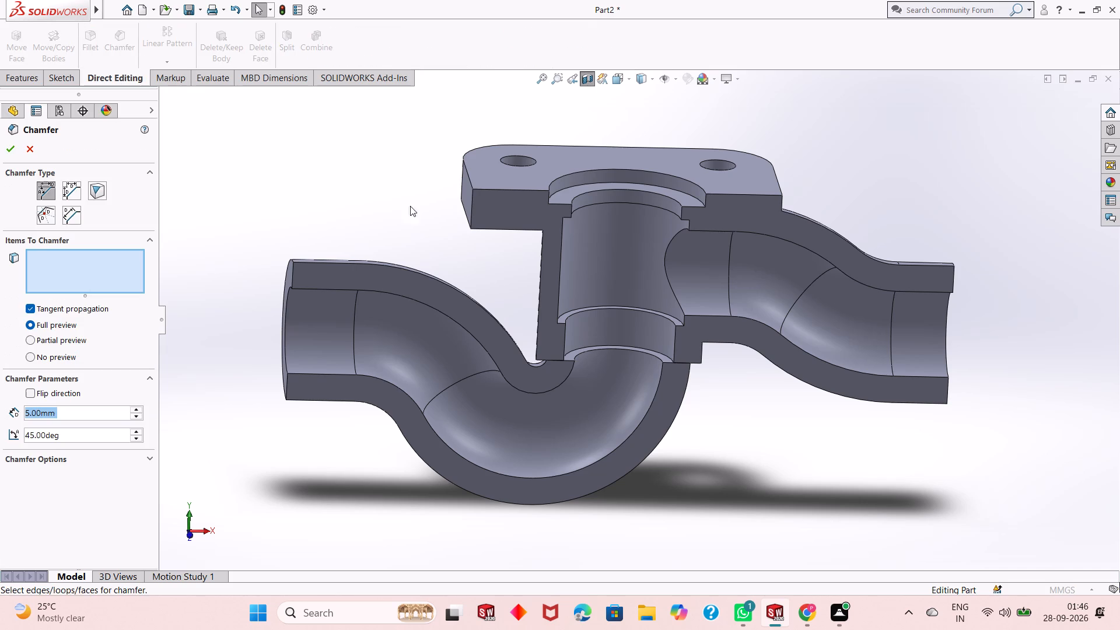
{"action": "left_click", "coordinate": [665, 261]}
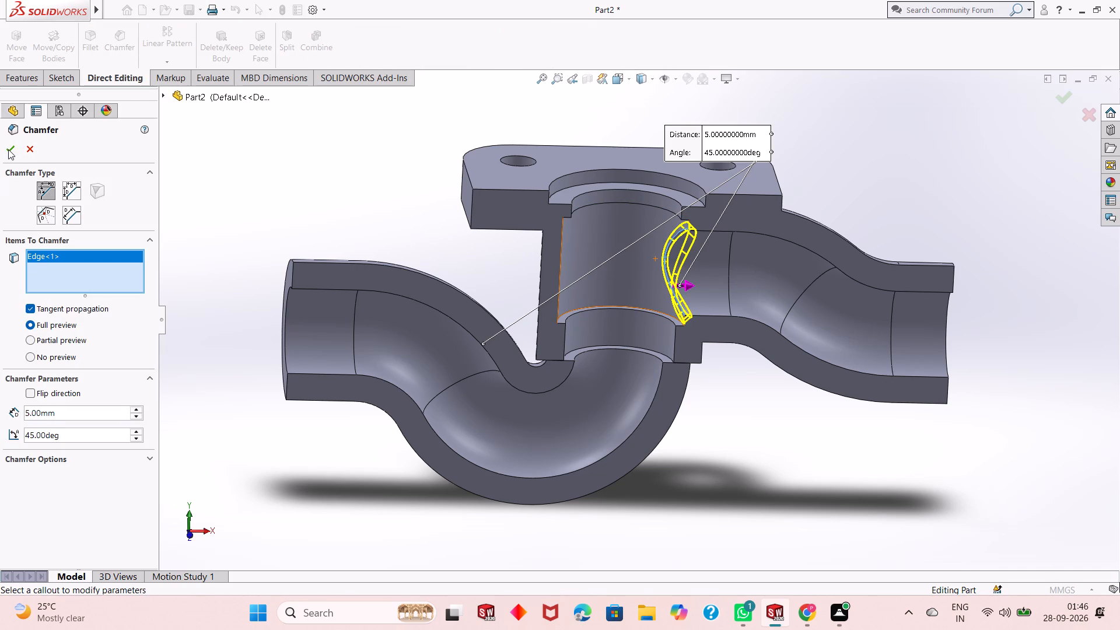
{"action": "left_click", "coordinate": [8, 149]}
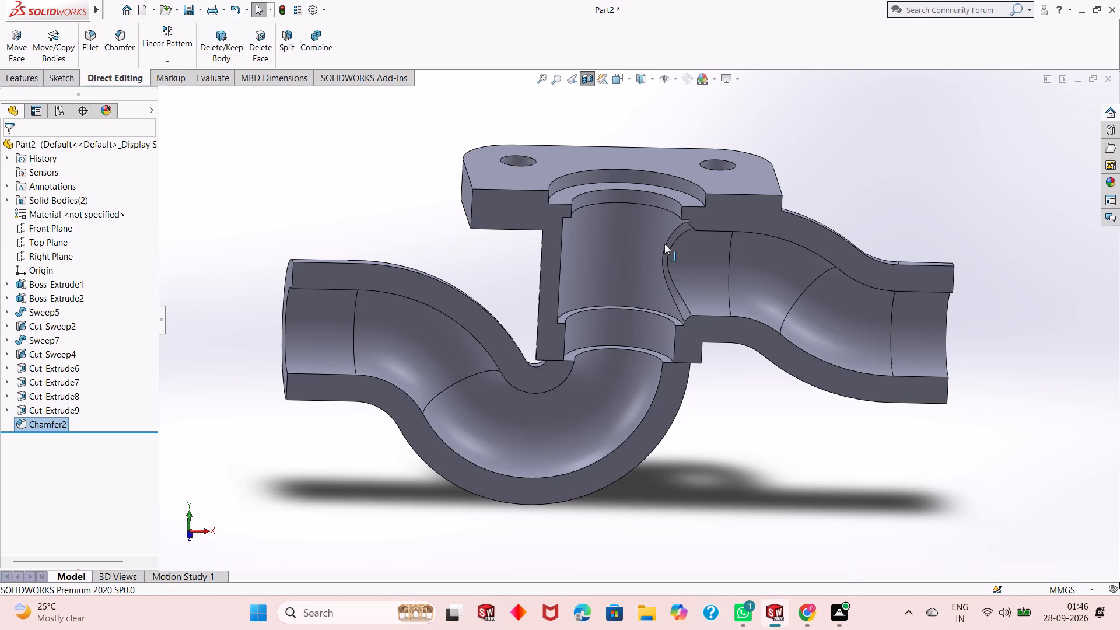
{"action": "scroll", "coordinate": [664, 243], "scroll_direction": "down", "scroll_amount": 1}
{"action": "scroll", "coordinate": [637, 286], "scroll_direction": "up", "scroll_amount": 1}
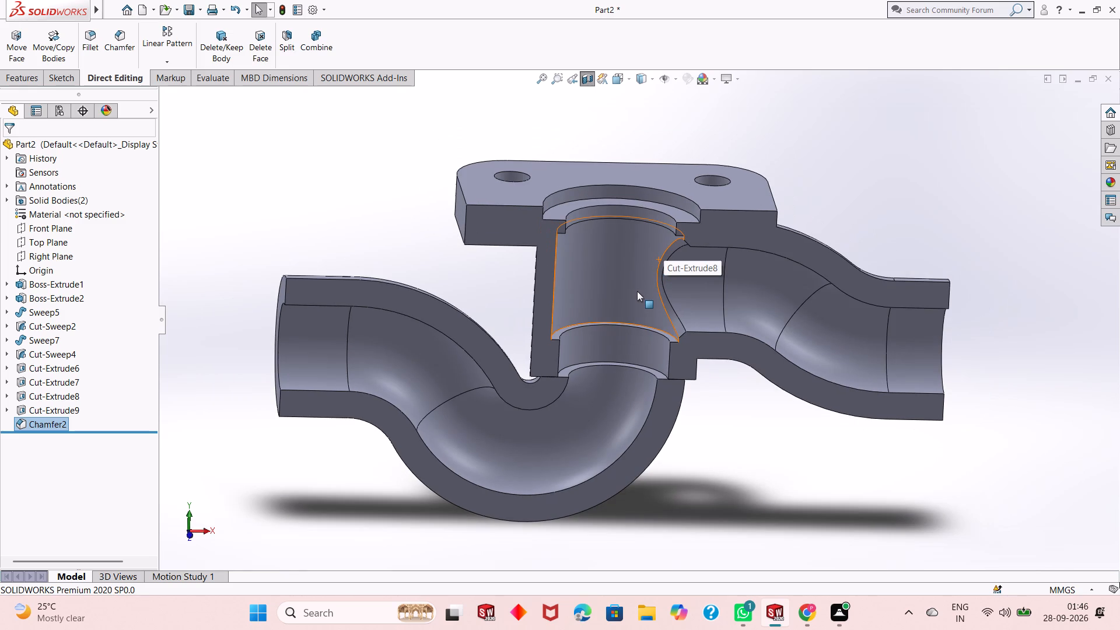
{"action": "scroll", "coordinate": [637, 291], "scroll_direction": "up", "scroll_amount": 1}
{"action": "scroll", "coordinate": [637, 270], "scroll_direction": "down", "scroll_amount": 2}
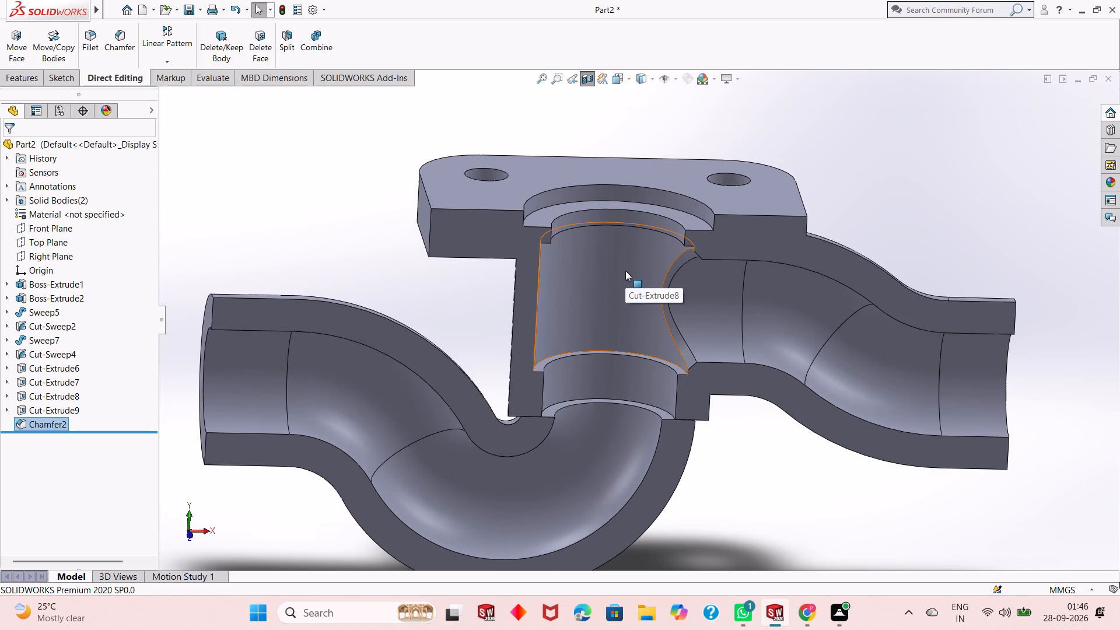
Examine the sectioned stepped bore, chamfered junction and both pipe passages from several angles, and close the section view.
{"action": "scroll", "coordinate": [628, 300], "scroll_direction": "up", "scroll_amount": 1}
{"action": "middle_click_drag", "start_coordinate": [778, 484], "coordinate": [764, 484]}
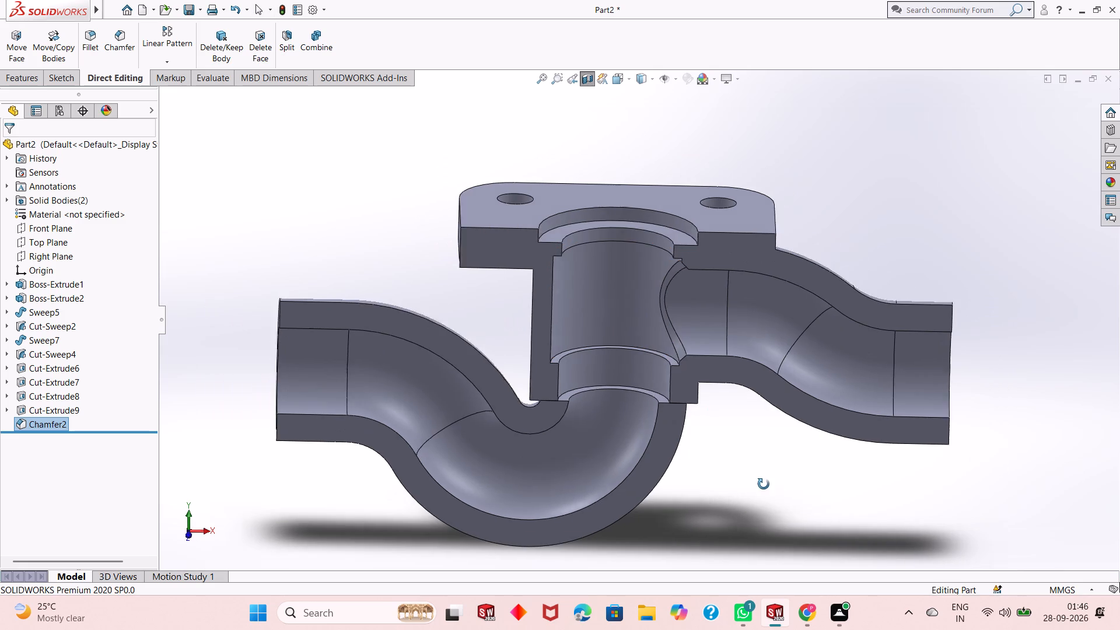
{"action": "middle_click_drag", "start_coordinate": [764, 484], "coordinate": [772, 485]}
{"action": "scroll", "coordinate": [580, 433], "scroll_direction": "up", "scroll_amount": 1}
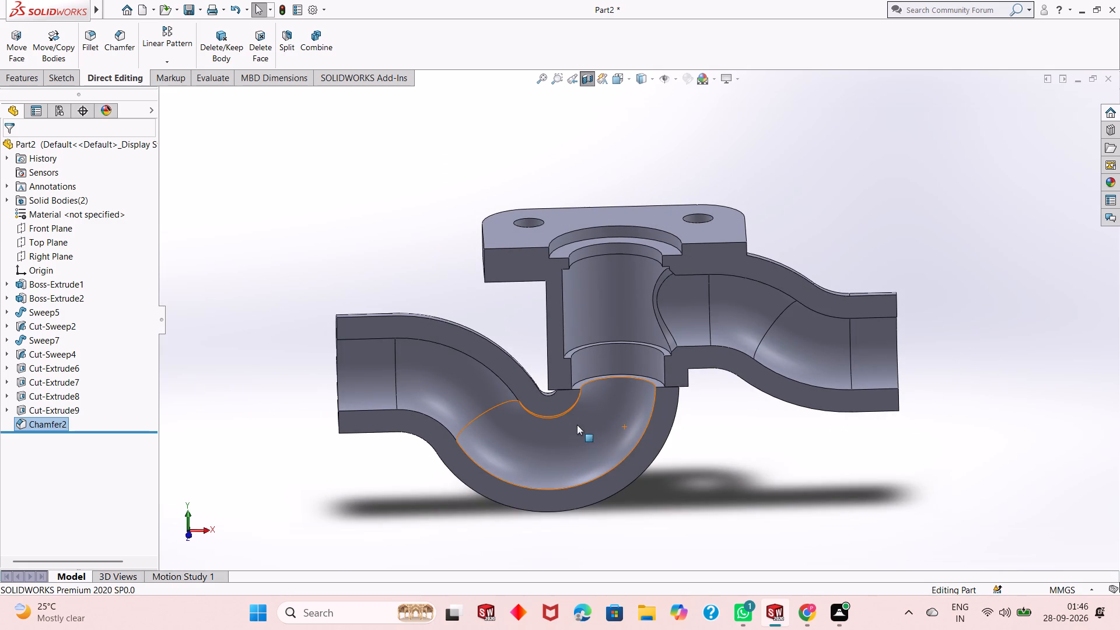
{"action": "middle_click_drag", "start_coordinate": [769, 440], "coordinate": [706, 457]}
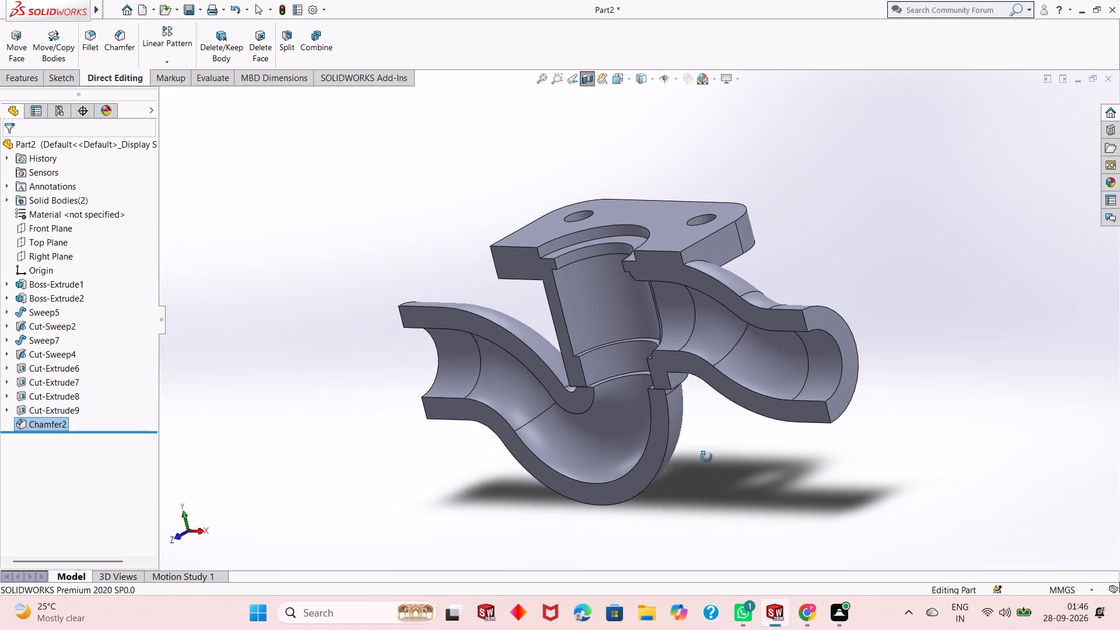
{"action": "middle_click_drag", "start_coordinate": [706, 457], "coordinate": [804, 435]}
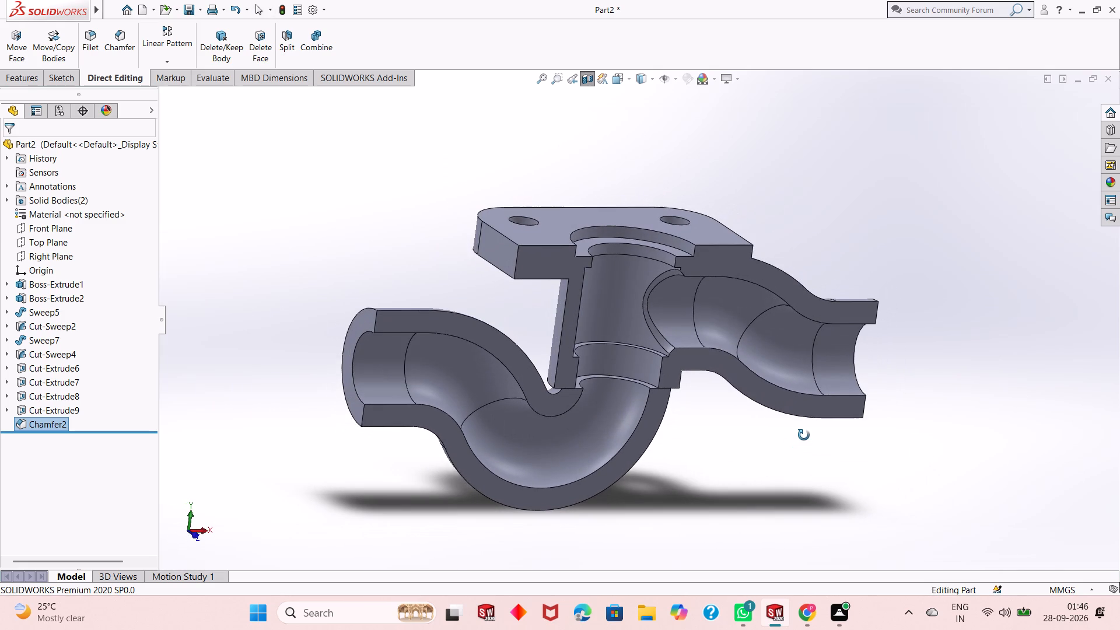
{"action": "middle_click_drag", "start_coordinate": [804, 435], "coordinate": [873, 406]}
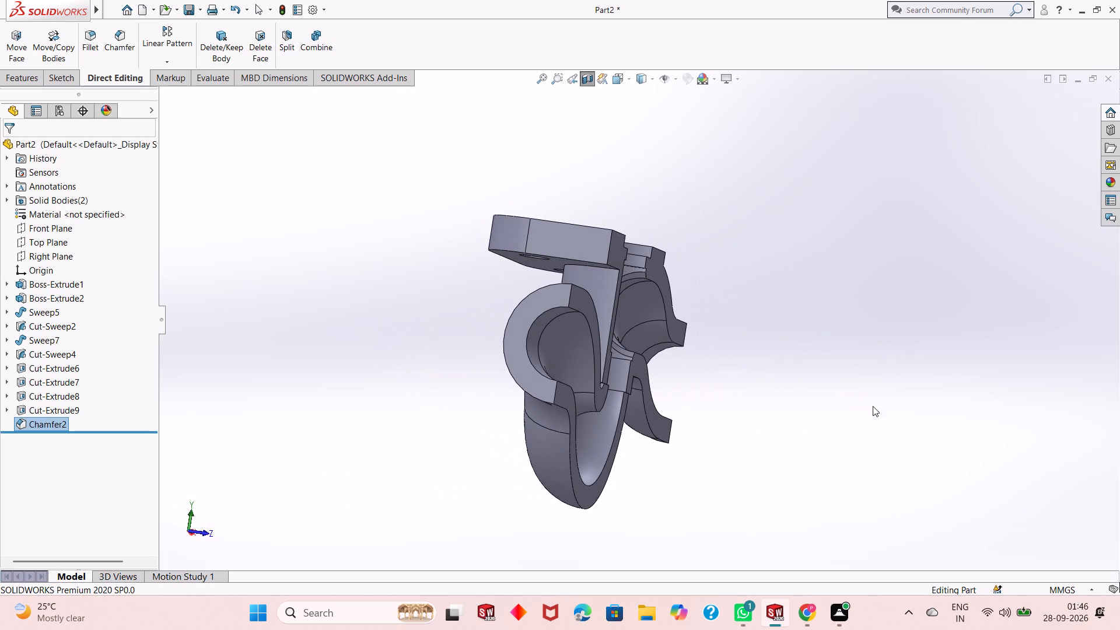
{"action": "middle_click_drag", "start_coordinate": [845, 410], "coordinate": [751, 450]}
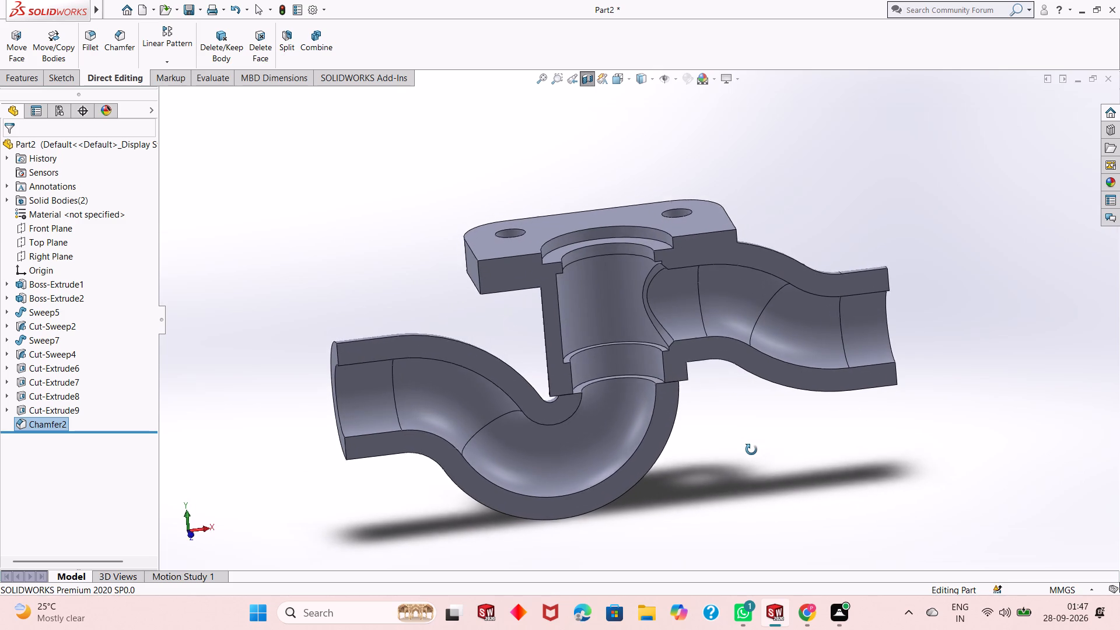
{"action": "middle_click_drag", "start_coordinate": [751, 450], "coordinate": [751, 446]}
{"action": "middle_click_drag", "start_coordinate": [670, 421], "coordinate": [671, 379]}
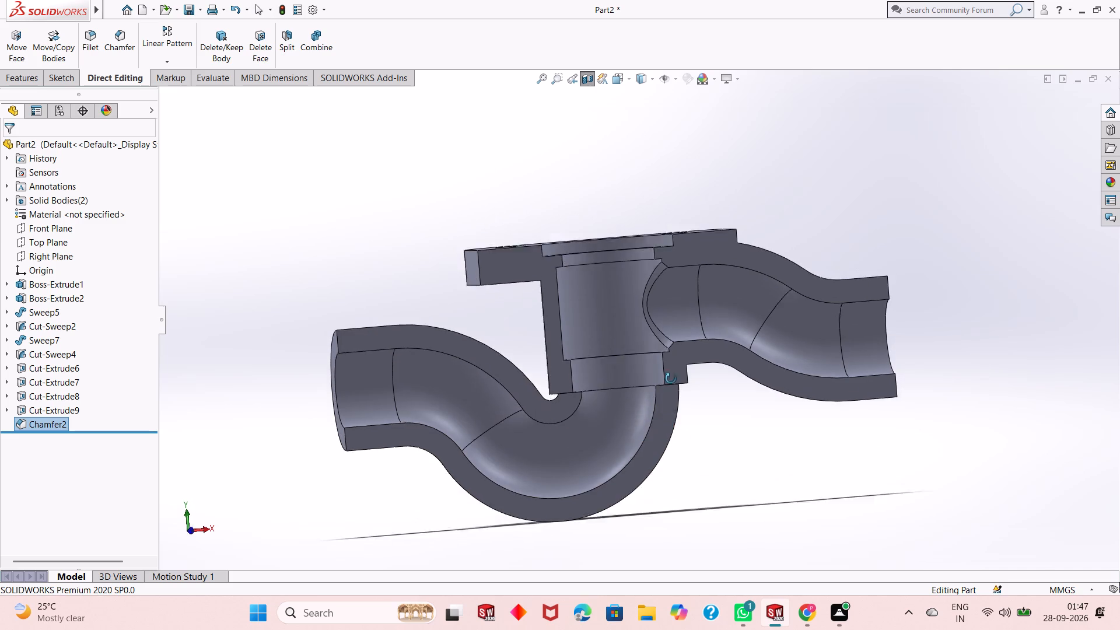
{"action": "middle_click_drag", "start_coordinate": [671, 379], "coordinate": [669, 300]}
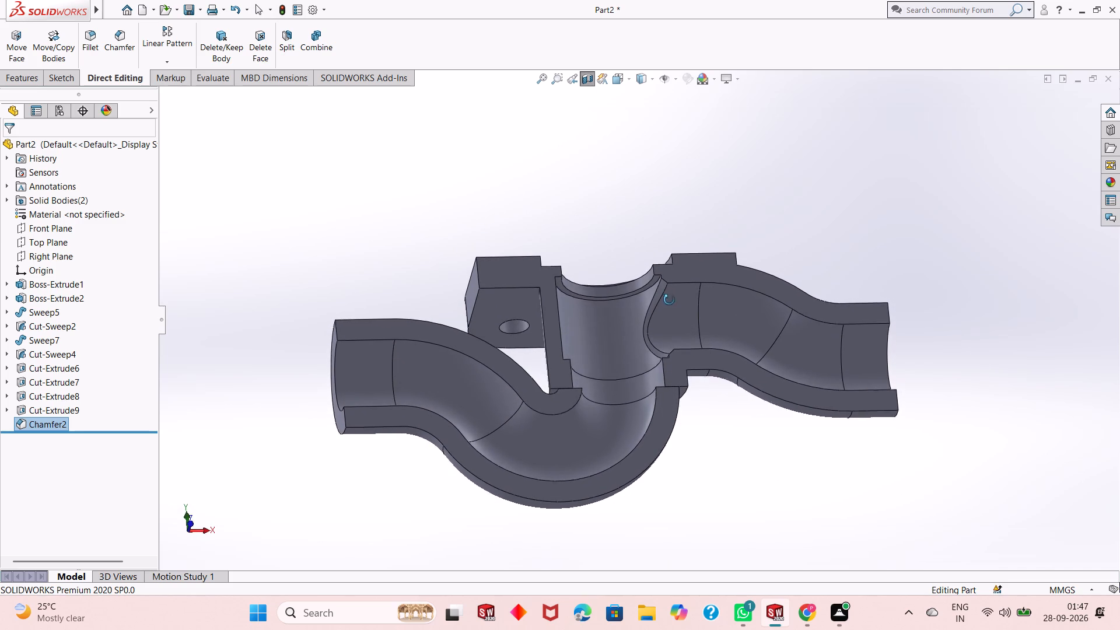
{"action": "middle_click_drag", "start_coordinate": [669, 300], "coordinate": [663, 429]}
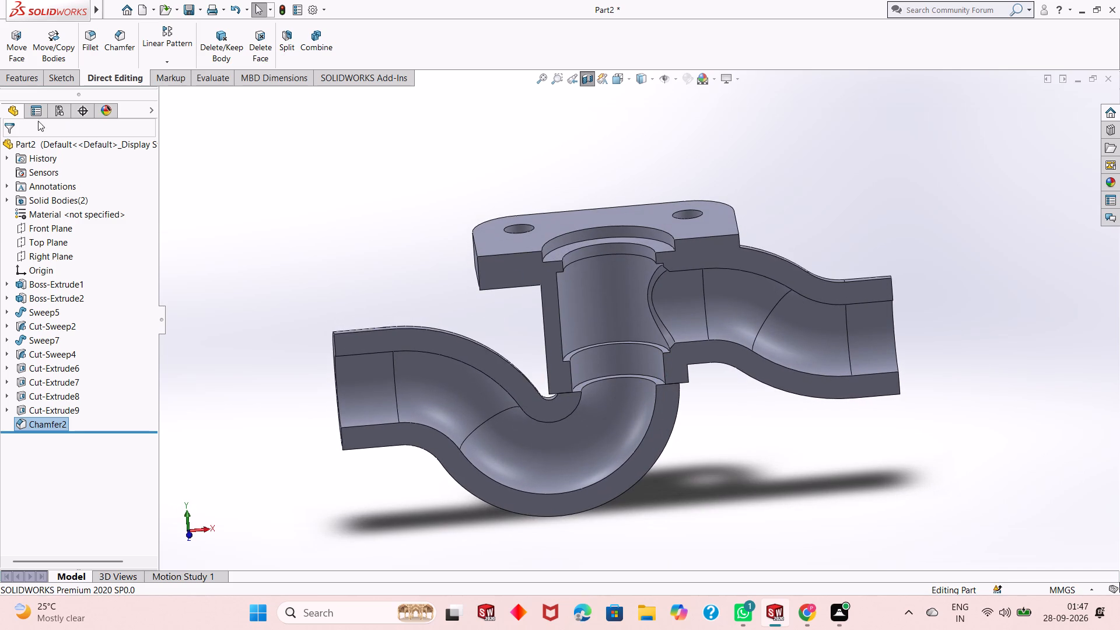
{"action": "left_click", "coordinate": [589, 80]}
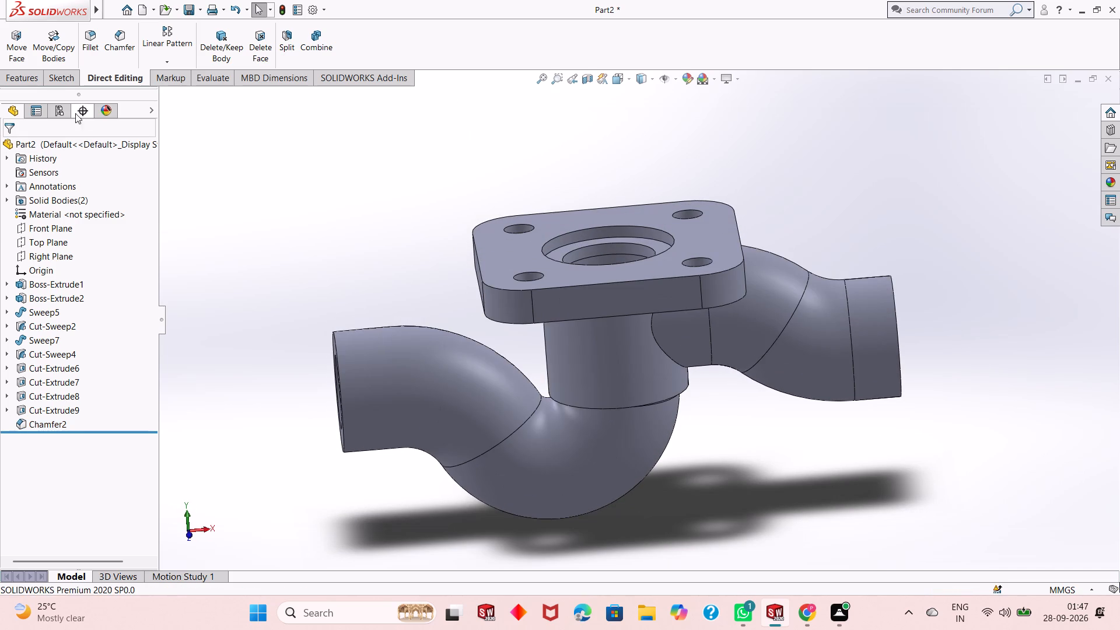
On the Front Plane, sketch a closed six-line stepped profile about 43 mm wide and 187 mm tall, starting at the midpoint of the lower pipe's end edge.
{"action": "left_click", "coordinate": [64, 85]}
{"action": "scroll", "coordinate": [429, 219], "scroll_direction": "up", "scroll_amount": 2}
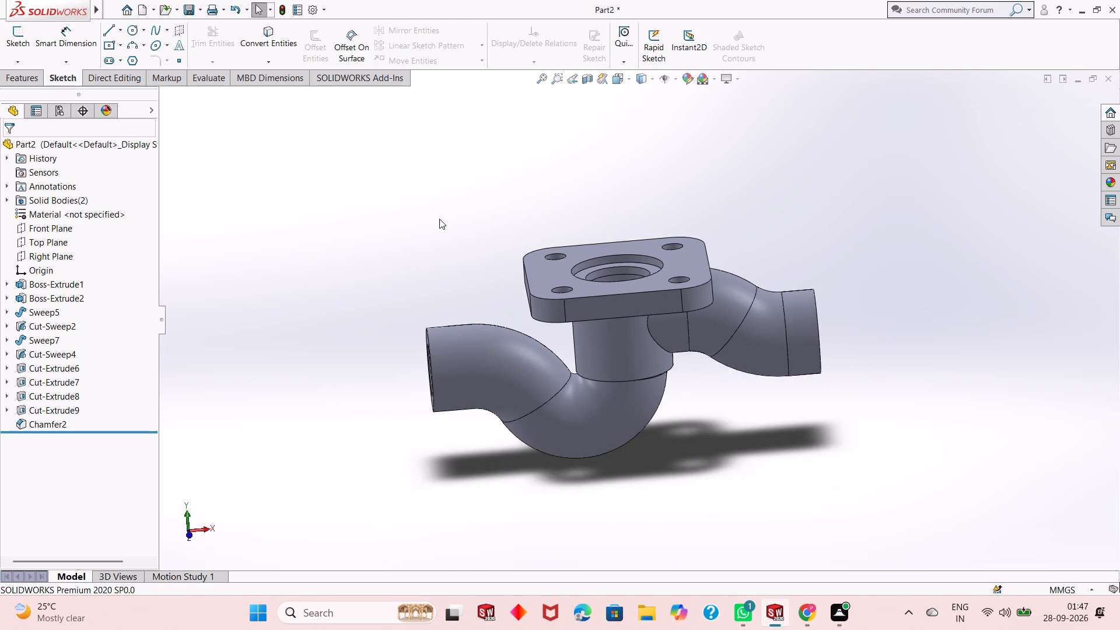
{"action": "scroll", "coordinate": [439, 219], "scroll_direction": "up", "scroll_amount": 1}
{"action": "scroll", "coordinate": [620, 325], "scroll_direction": "down", "scroll_amount": 1}
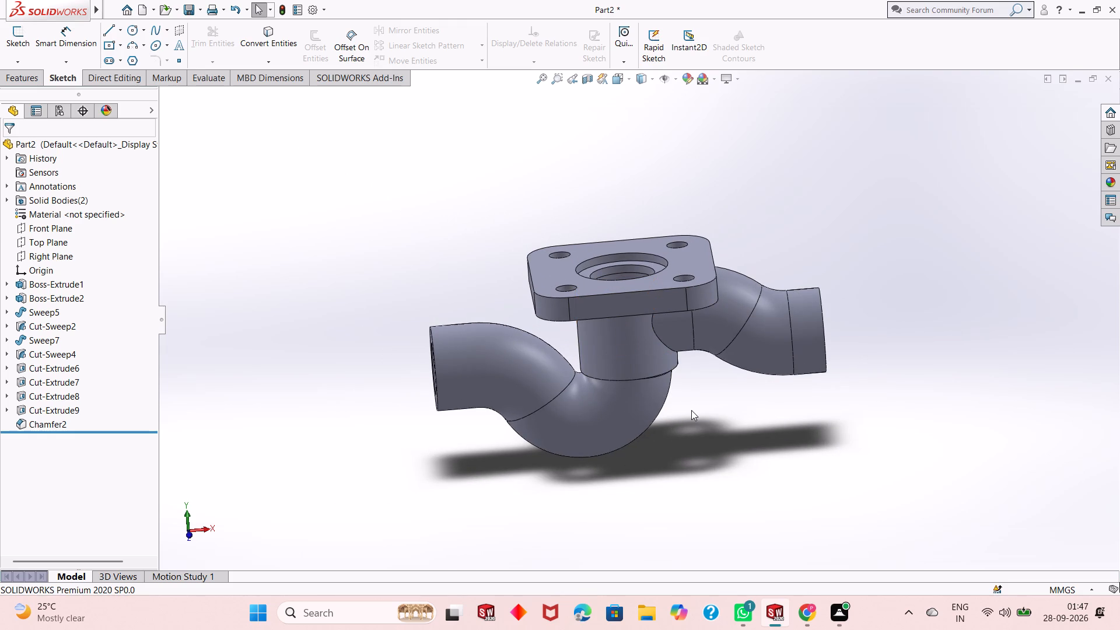
{"action": "middle_click_drag", "start_coordinate": [694, 410], "coordinate": [698, 382]}
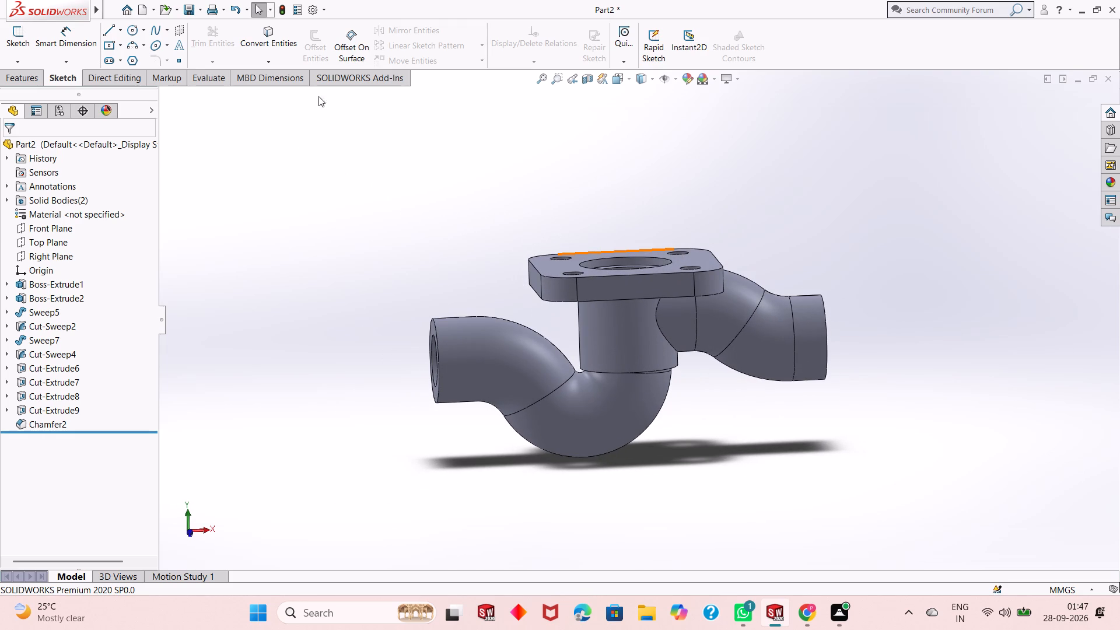
{"action": "left_click", "coordinate": [66, 228]}
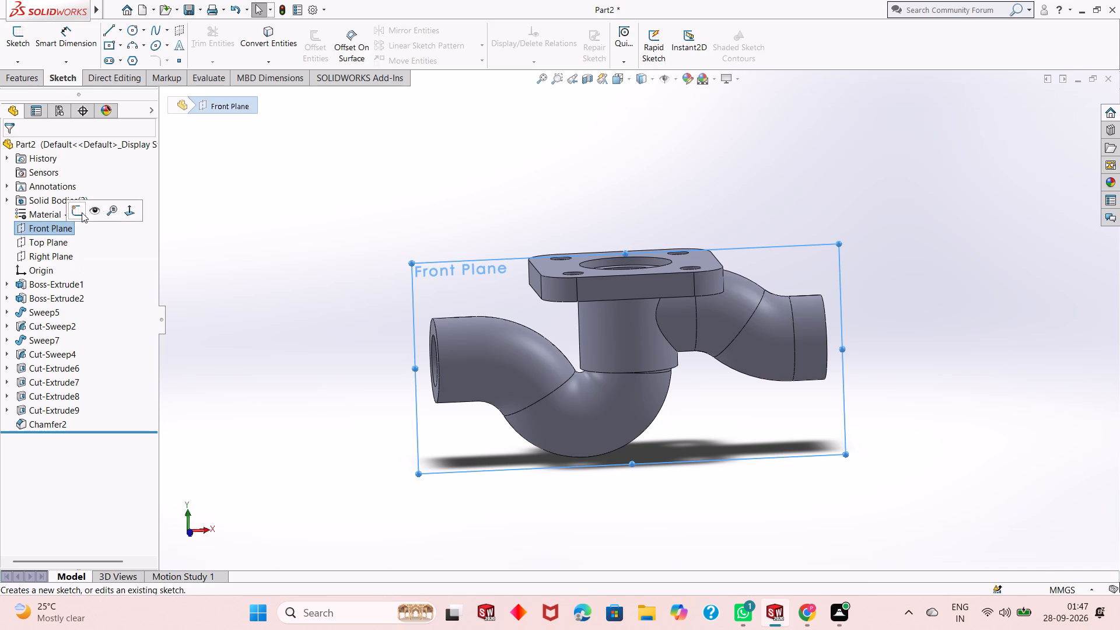
{"action": "left_click", "coordinate": [82, 212]}
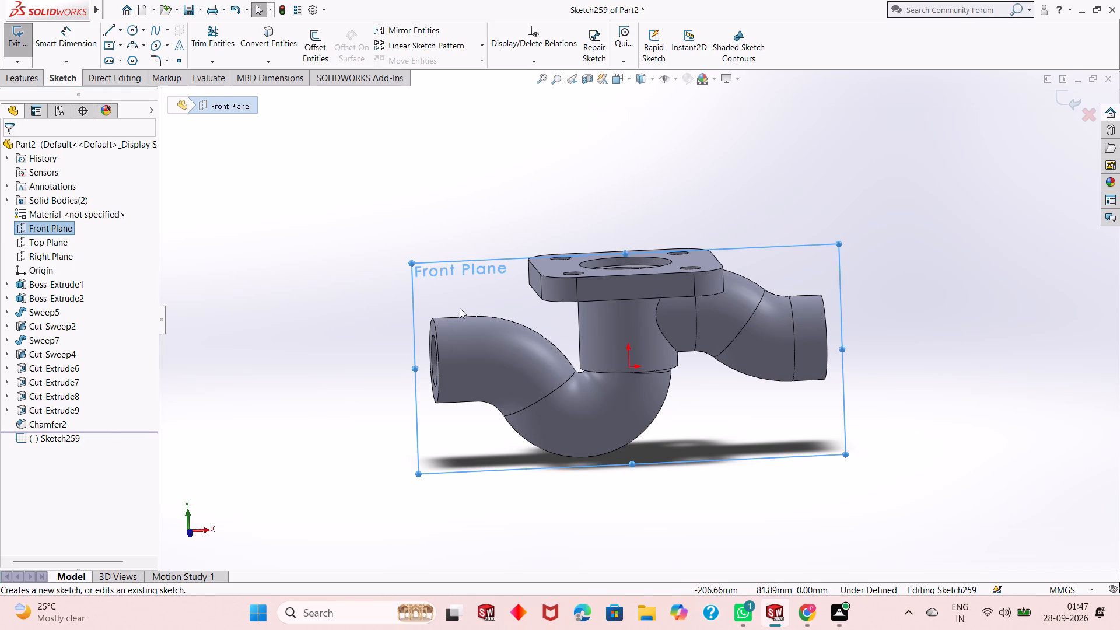
{"action": "key", "text": "ctrl+8"}
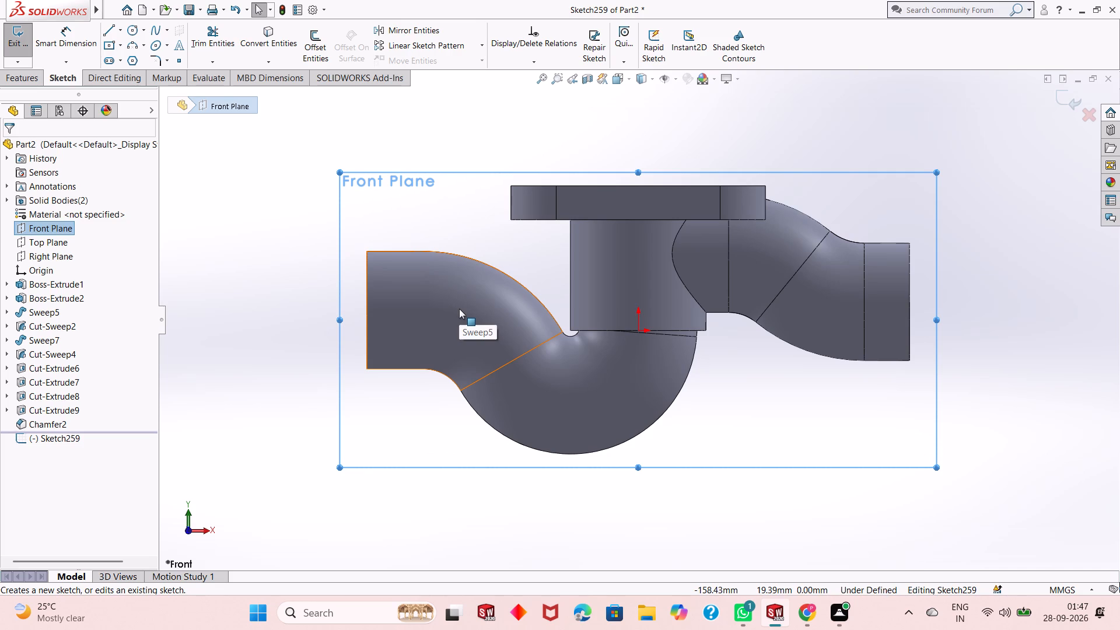
{"action": "left_click", "coordinate": [344, 113]}
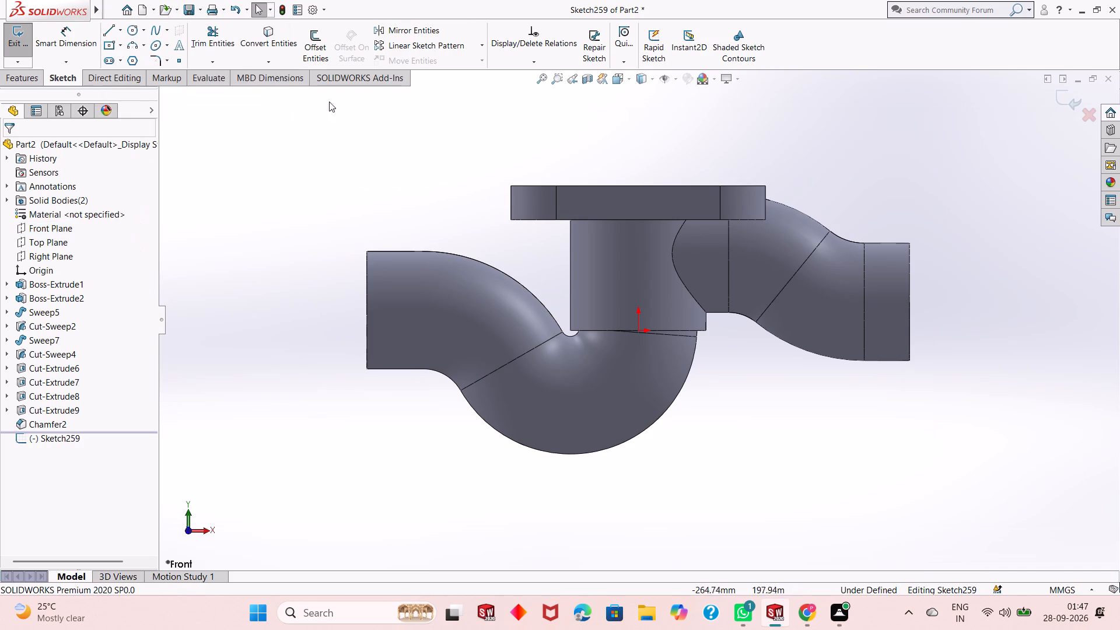
{"action": "left_click", "coordinate": [108, 30]}
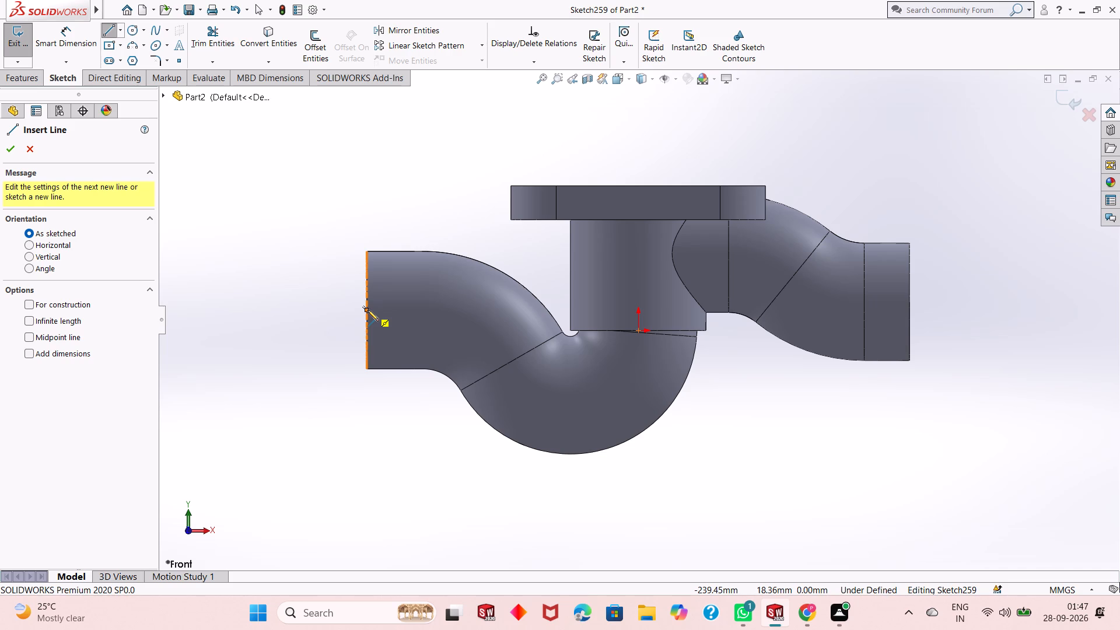
{"action": "left_click", "coordinate": [367, 310]}
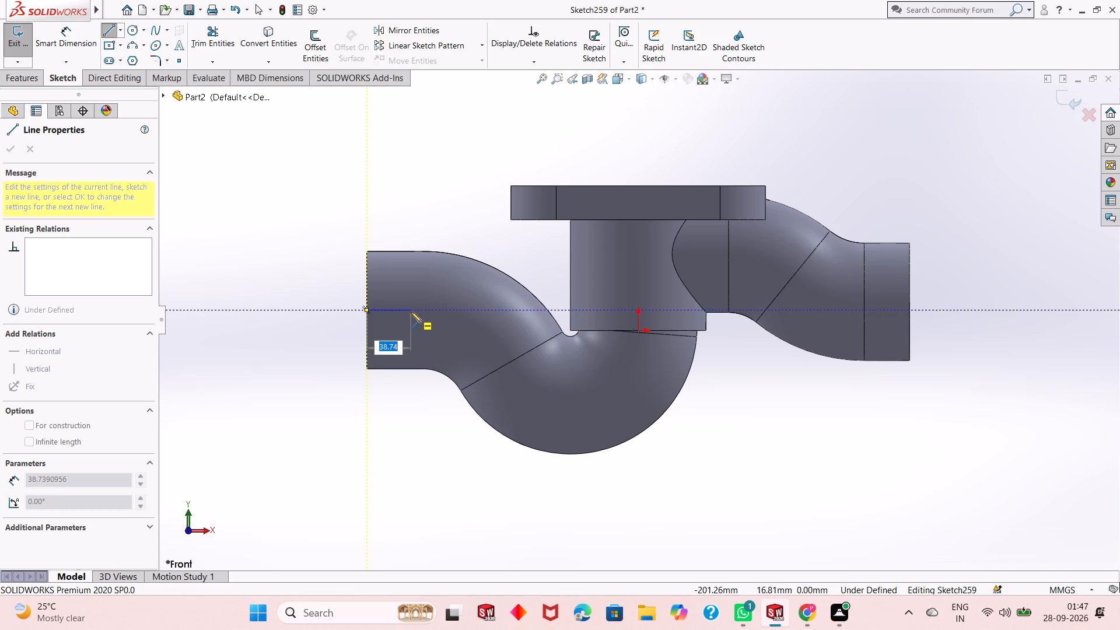
{"action": "left_click", "coordinate": [415, 311]}
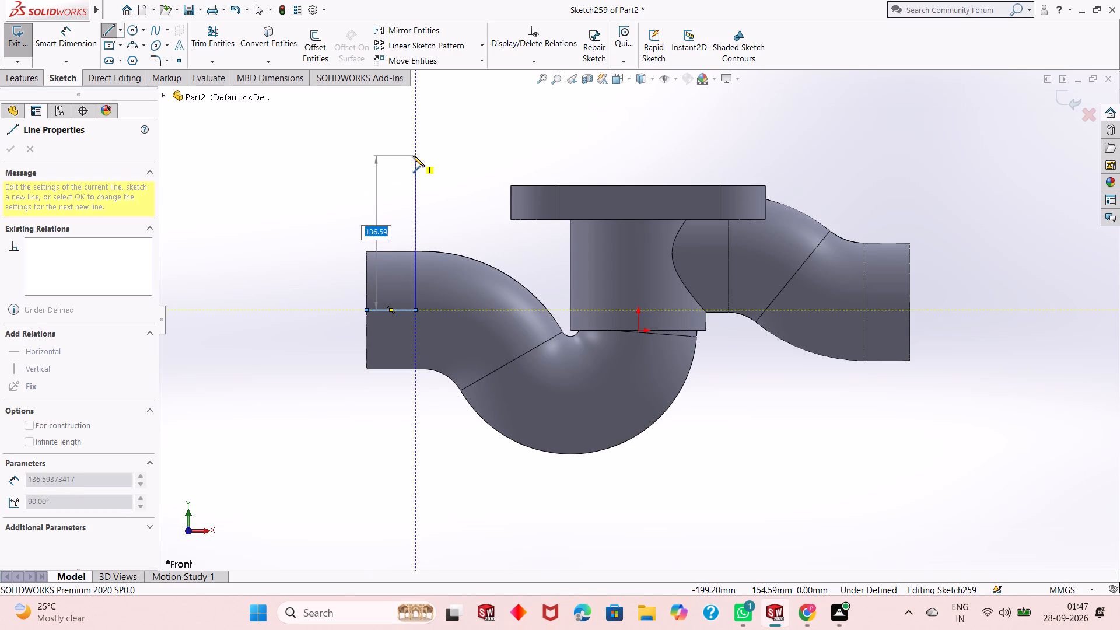
{"action": "left_click", "coordinate": [413, 99]}
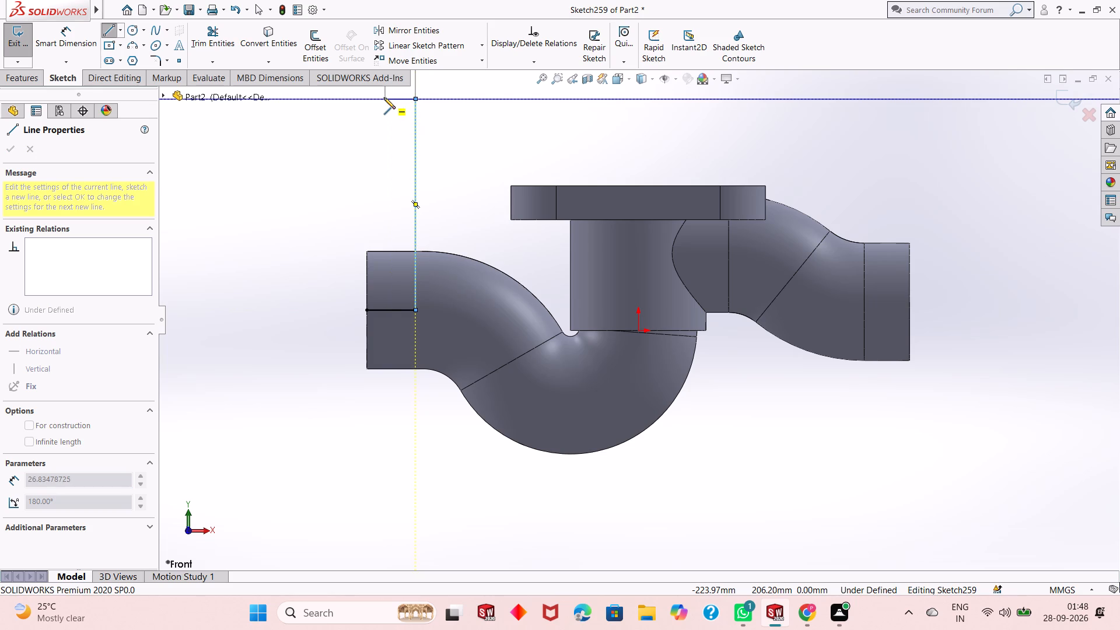
{"action": "left_click", "coordinate": [384, 97]}
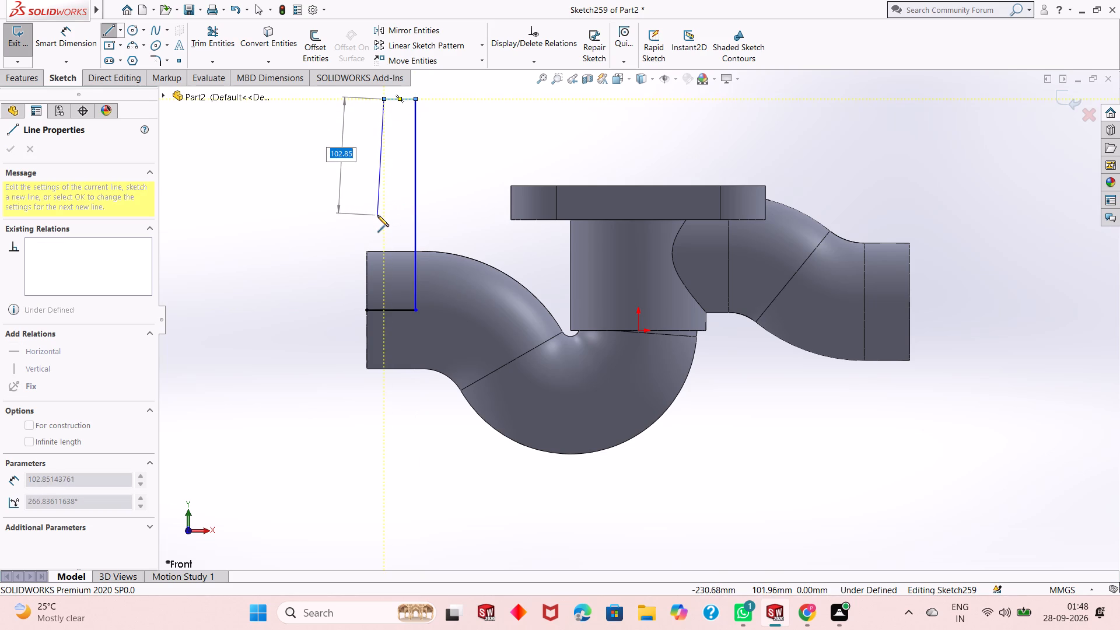
{"action": "left_click", "coordinate": [377, 215]}
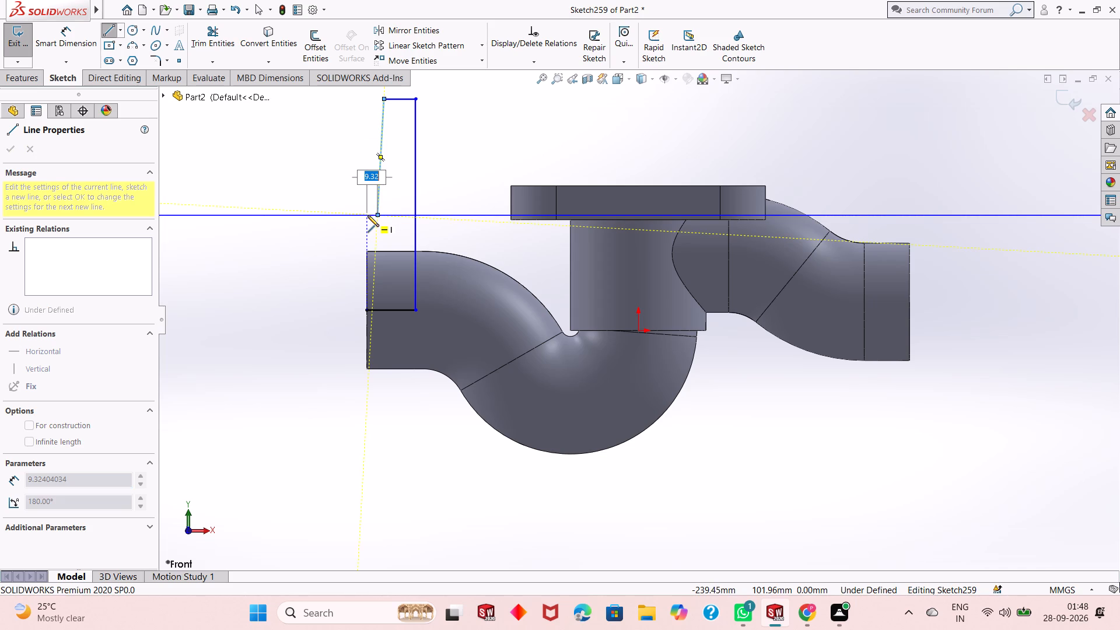
{"action": "left_click", "coordinate": [367, 215]}
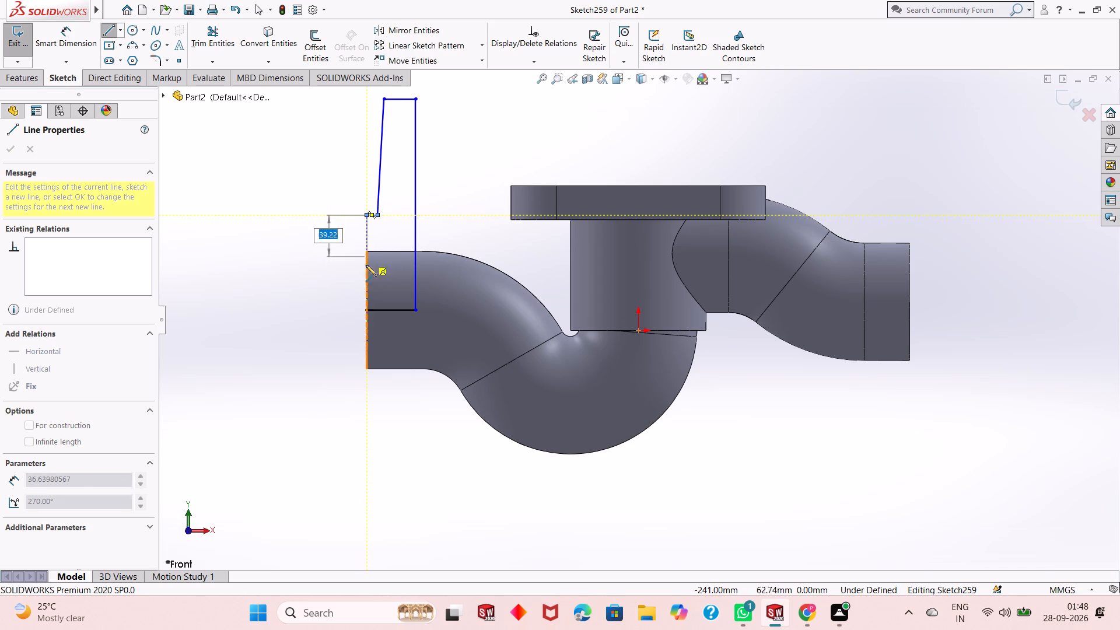
{"action": "left_click", "coordinate": [365, 311]}
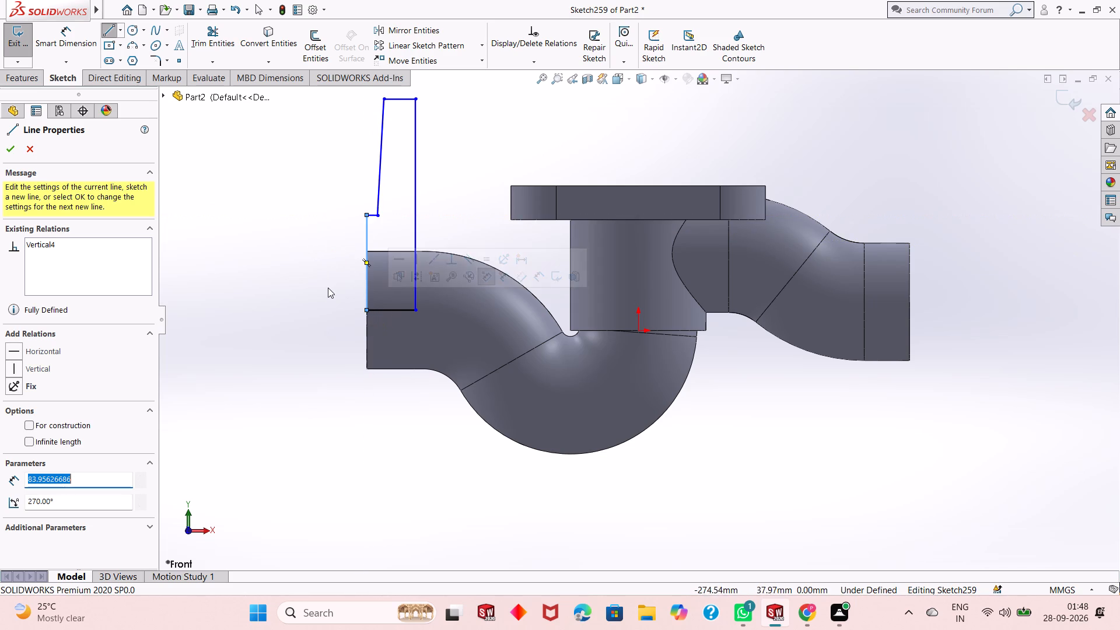
{"action": "scroll", "coordinate": [378, 282], "scroll_direction": "up", "scroll_amount": 2}
{"action": "scroll", "coordinate": [449, 217], "scroll_direction": "down", "scroll_amount": 1}
{"action": "left_click", "coordinate": [372, 271]}
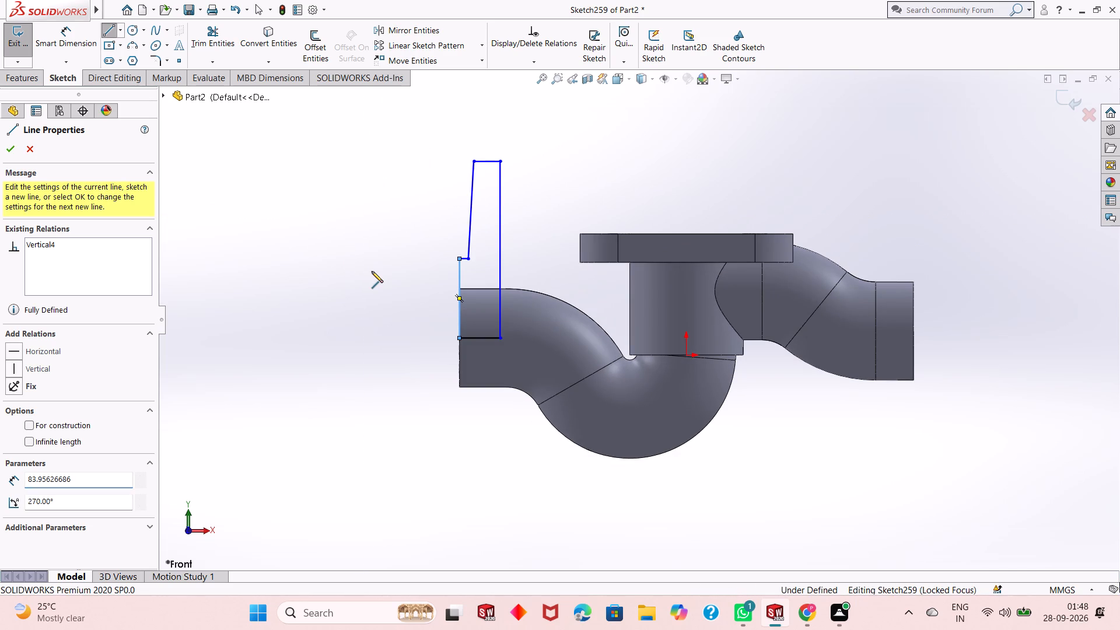
{"action": "key", "text": "Escape"}
{"action": "key", "text": "Escape"}
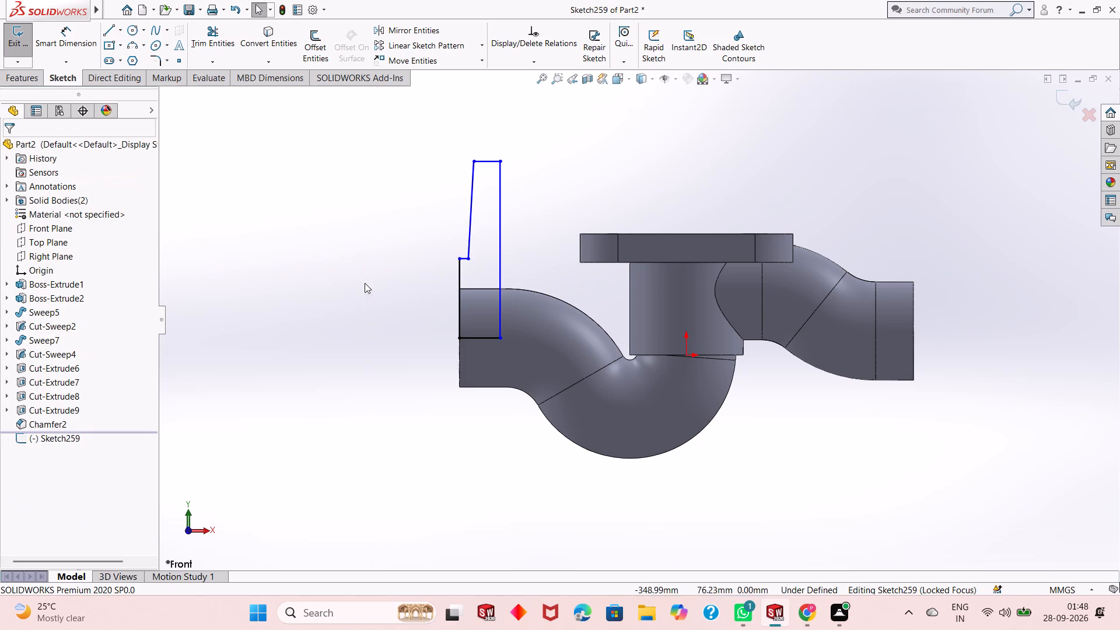
Dimension the profile's horizontal bottom line inside the lower pipe to 40 mm.
{"action": "scroll", "coordinate": [429, 274], "scroll_direction": "up", "scroll_amount": 1}
{"action": "scroll", "coordinate": [599, 328], "scroll_direction": "down", "scroll_amount": 1}
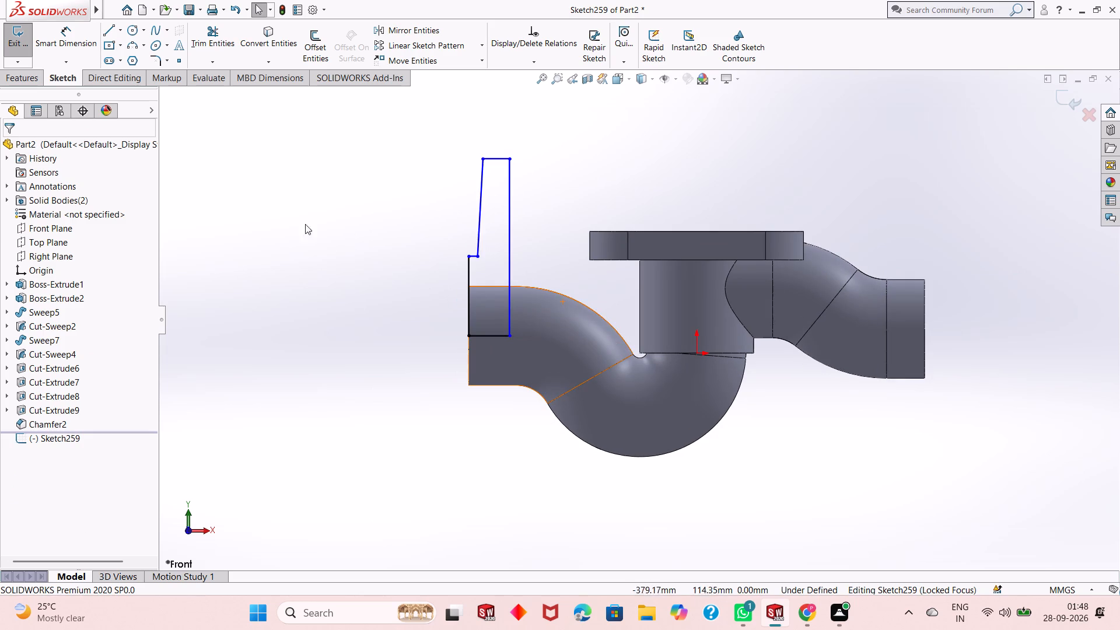
{"action": "left_click", "coordinate": [19, 75]}
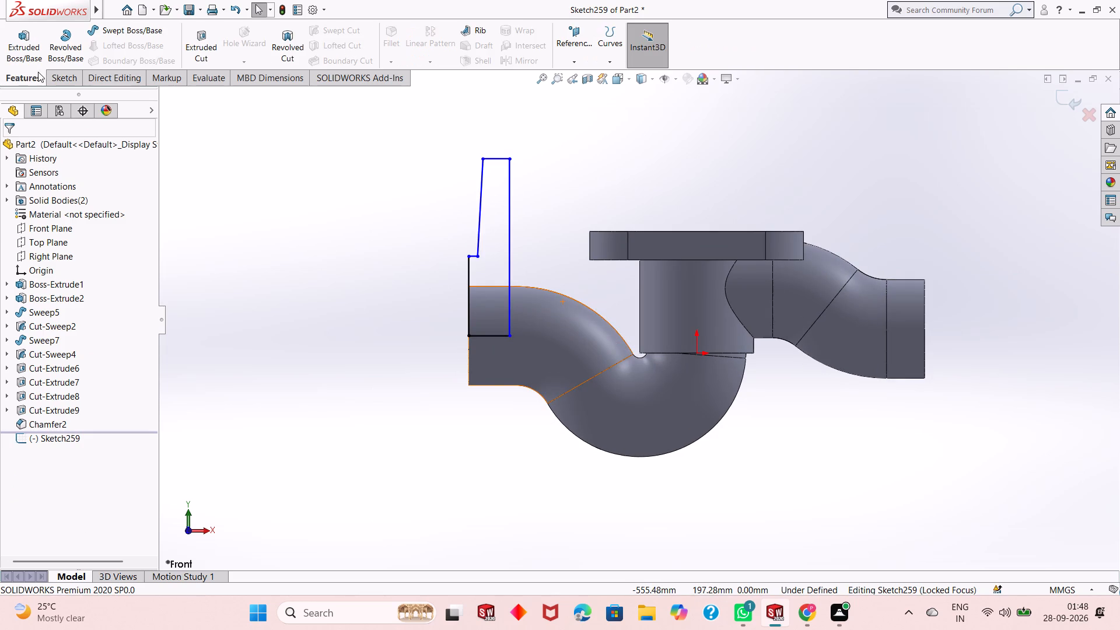
{"action": "left_click", "coordinate": [62, 75]}
{"action": "left_click", "coordinate": [95, 45]}
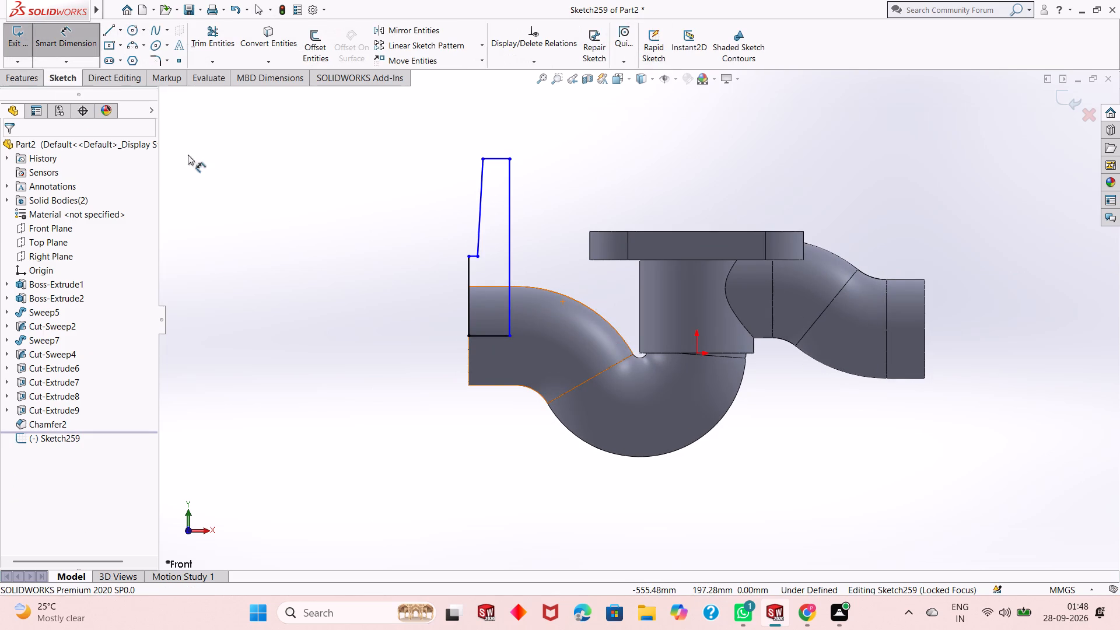
{"action": "scroll", "coordinate": [458, 292], "scroll_direction": "down", "scroll_amount": 1}
{"action": "left_click", "coordinate": [502, 347]}
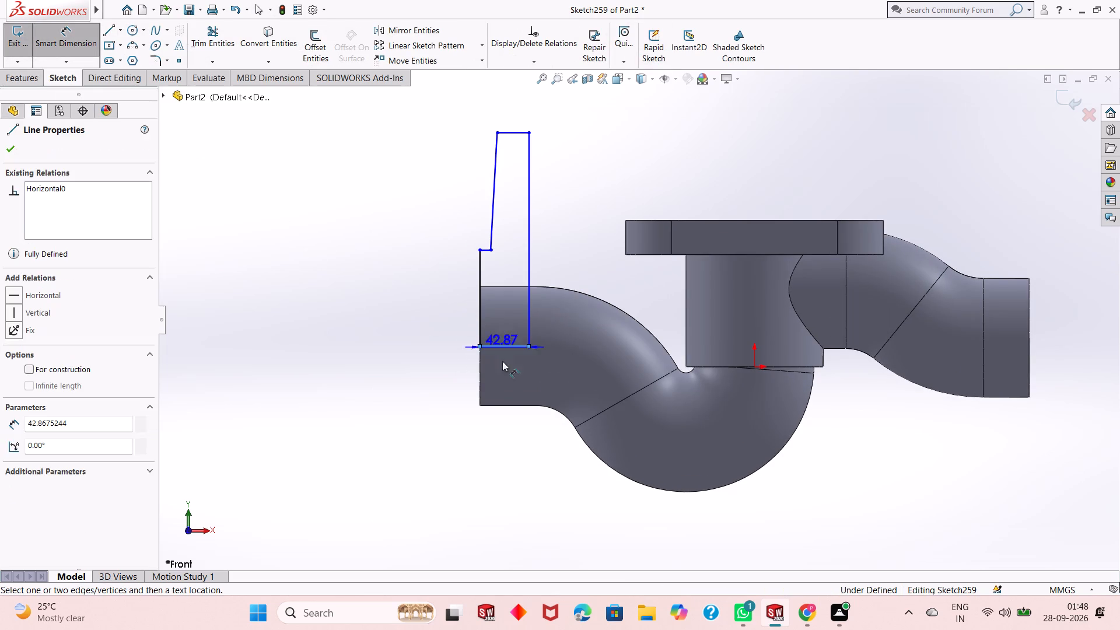
{"action": "left_click", "coordinate": [498, 484]}
{"action": "type", "text": "40"}
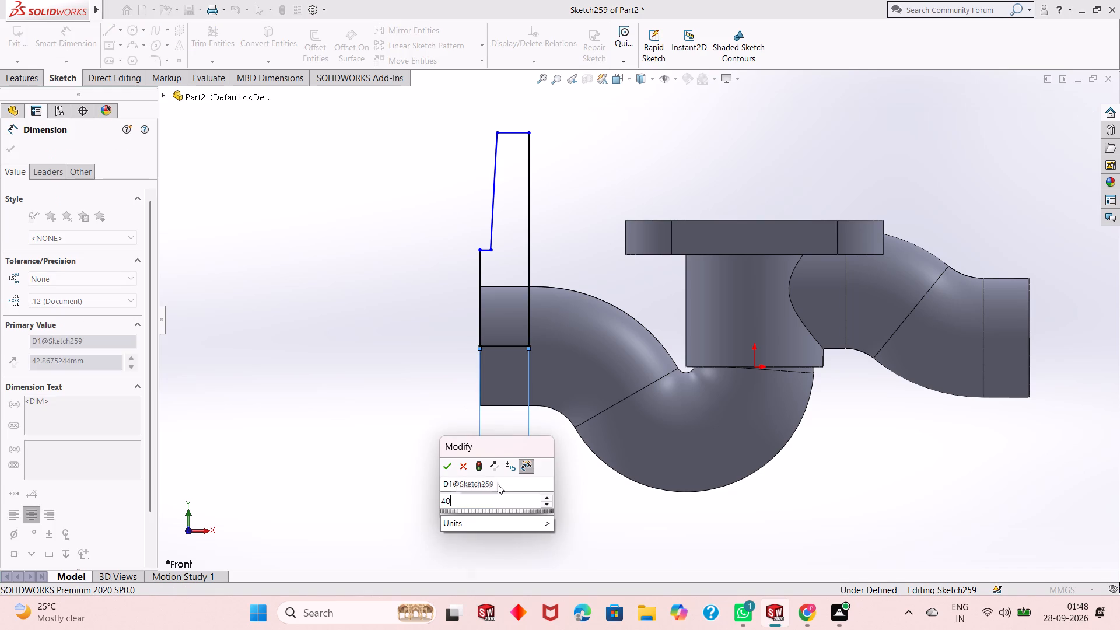
{"action": "key", "text": "Return"}
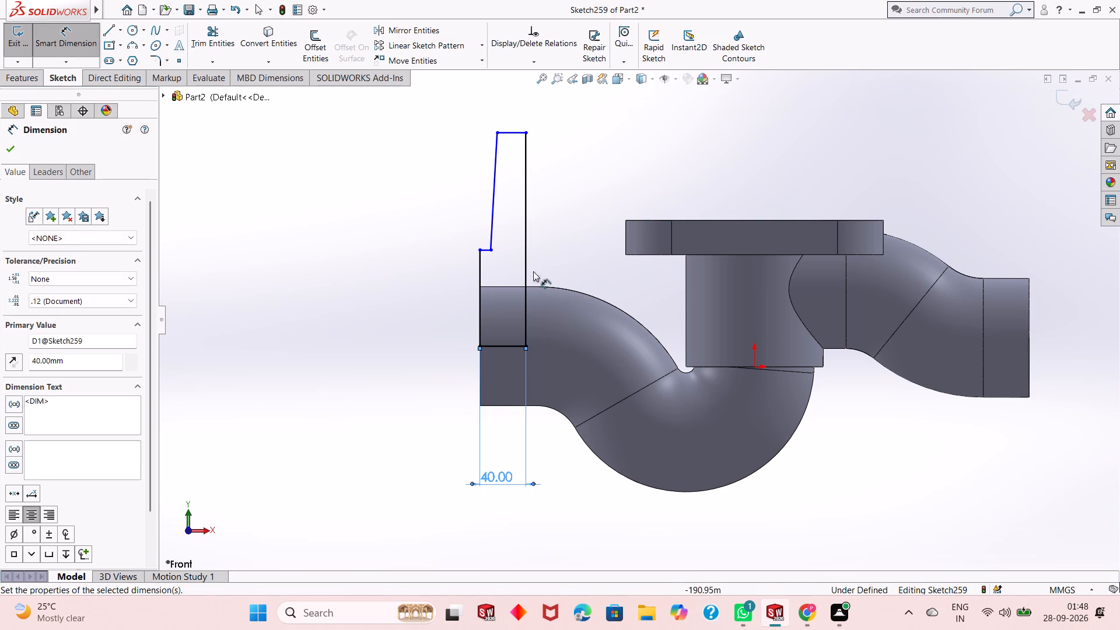
Dimension the profile's long vertical line, on the side away from the pipe's end, to 126 mm.
{"action": "left_click", "coordinate": [526, 240]}
{"action": "left_click", "coordinate": [573, 228]}
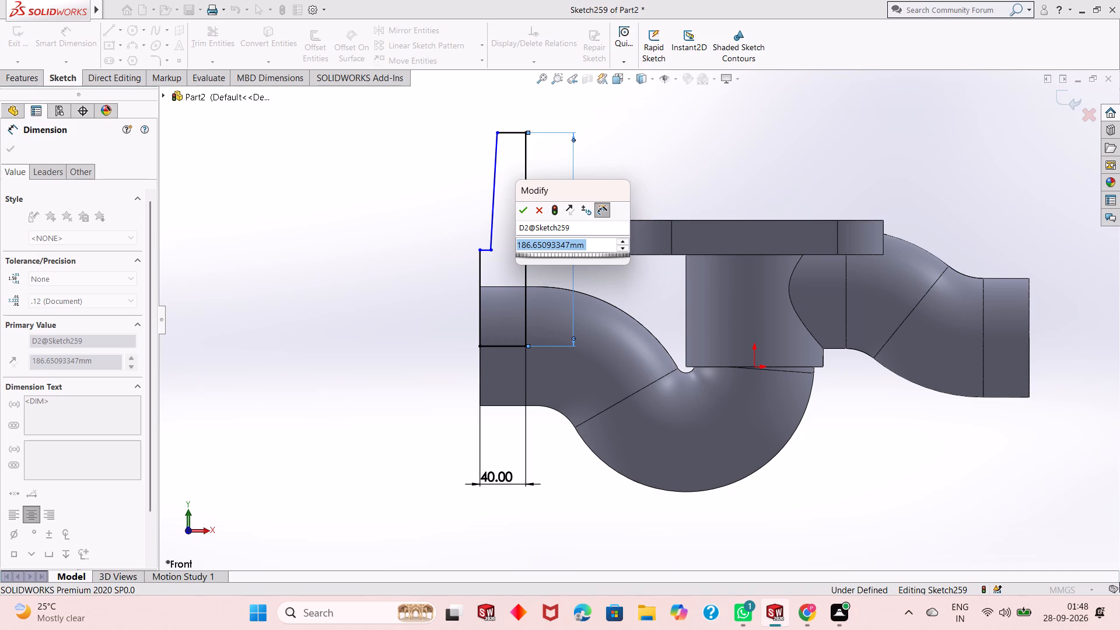
{"action": "key", "text": "2"}
{"action": "key", "text": "5"}
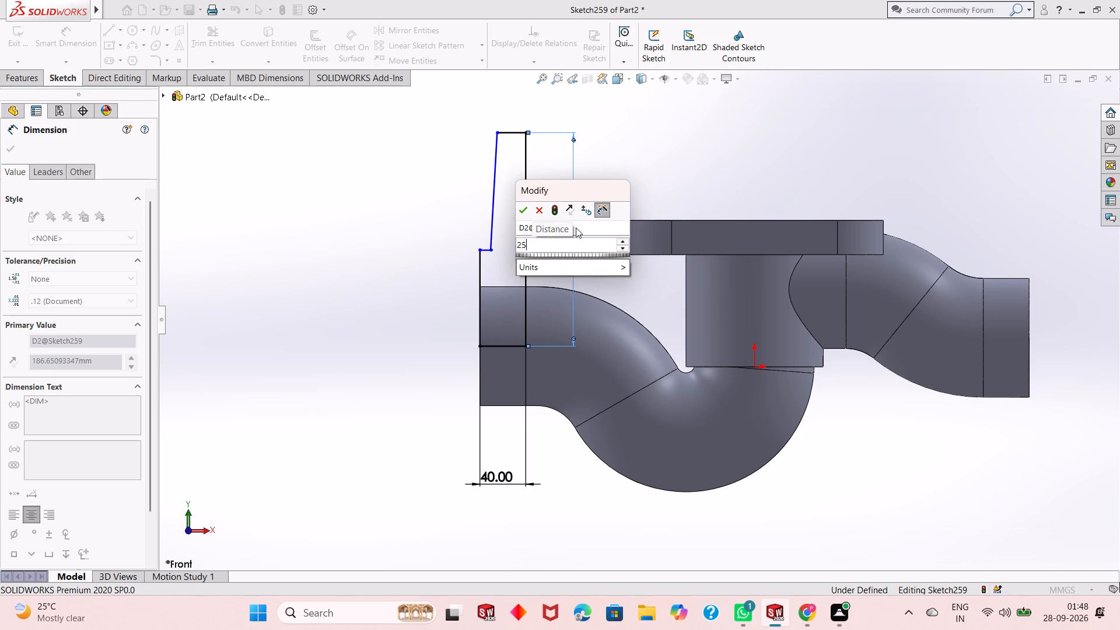
{"action": "type", "text": "2/2"}
{"action": "key", "text": "Return"}
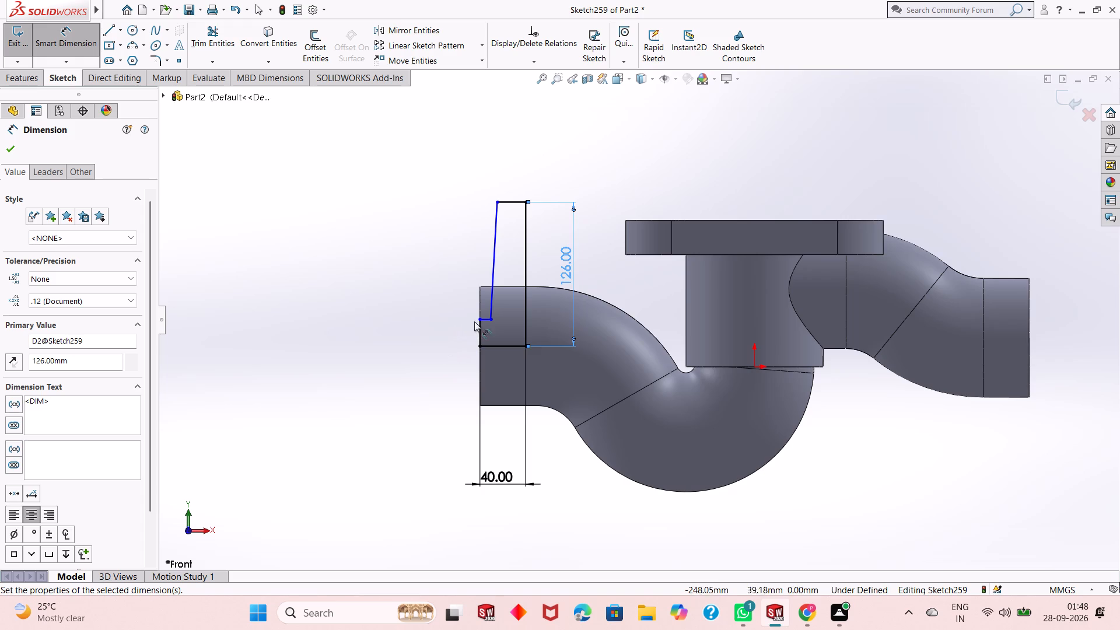
Dimension the profile's short horizontal step line to 5 mm.
{"action": "scroll", "coordinate": [477, 320], "scroll_direction": "down", "scroll_amount": 2}
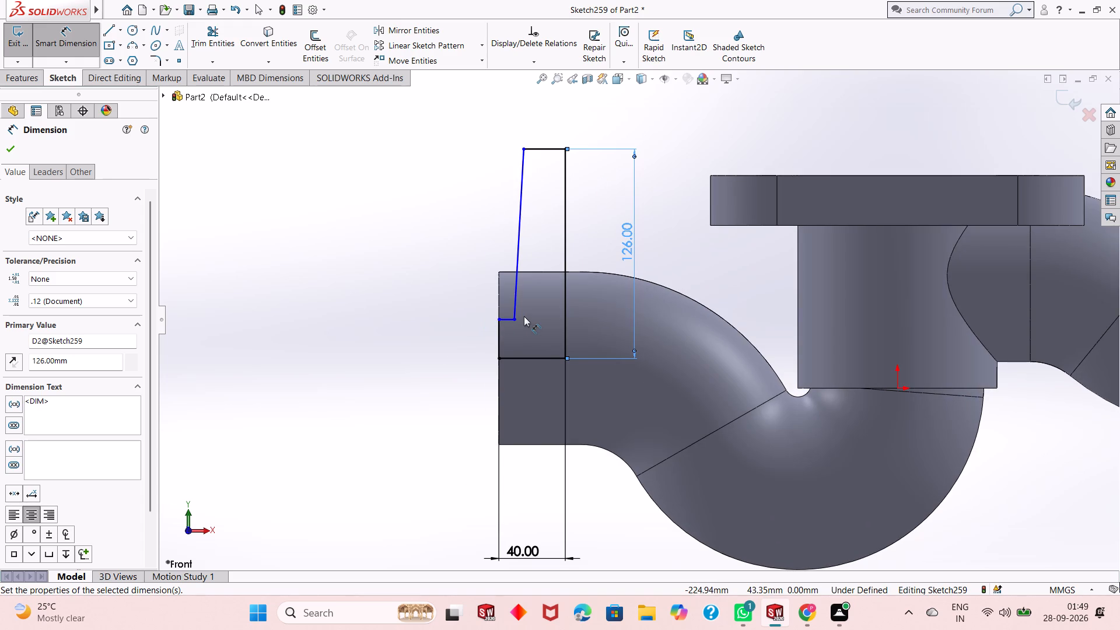
{"action": "left_click", "coordinate": [508, 321]}
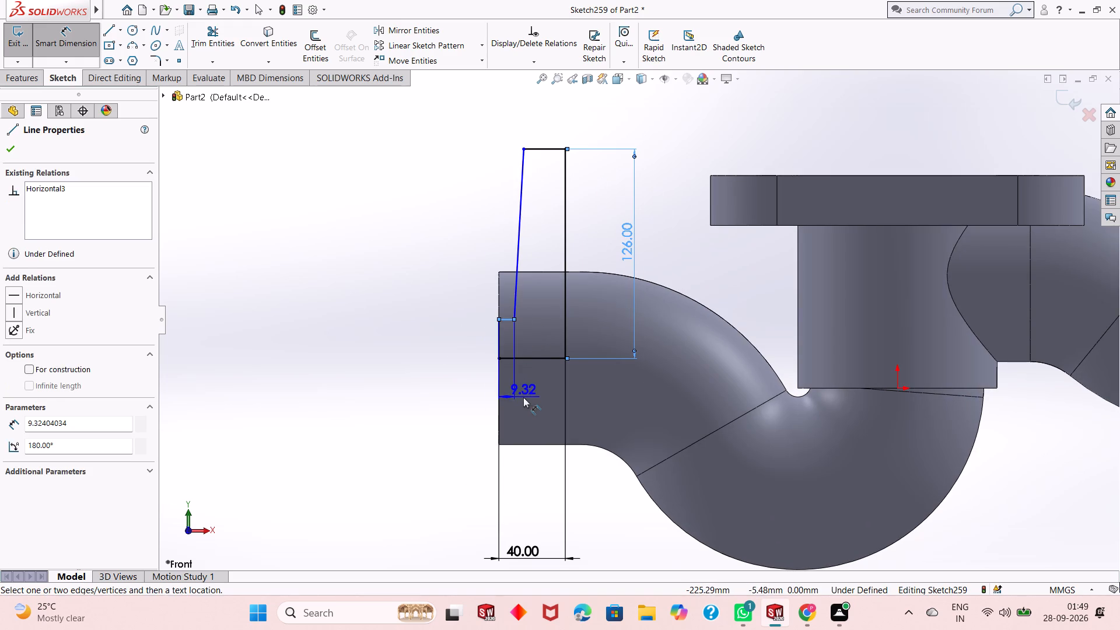
{"action": "left_click", "coordinate": [523, 397]}
{"action": "key", "text": "5"}
{"action": "key", "text": "Return"}
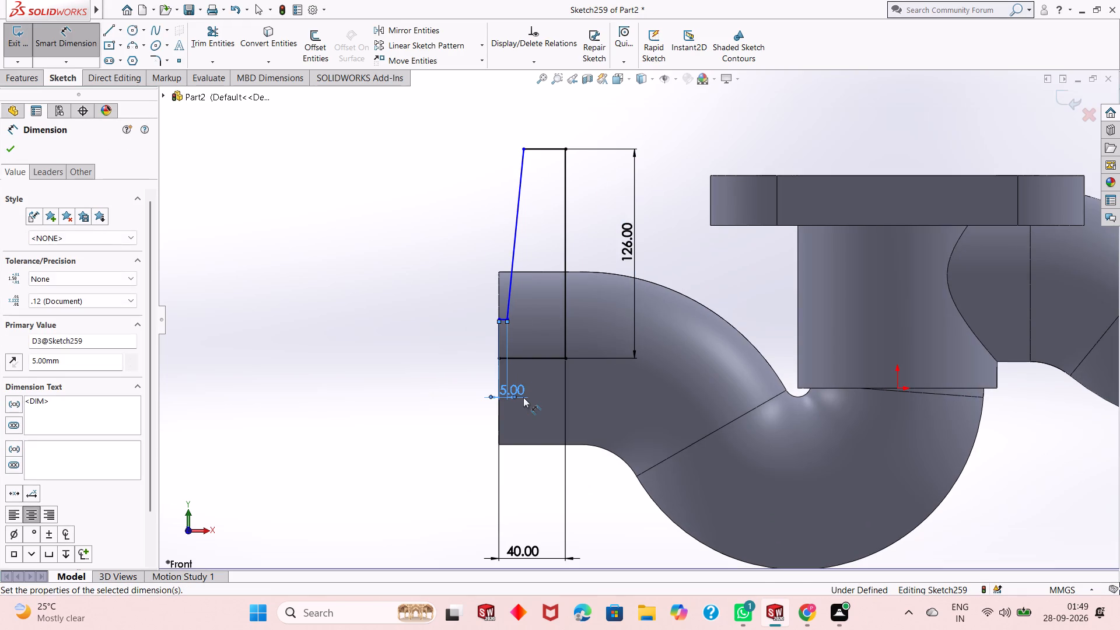
Dimension the profile's slanted line at 7 degrees from vertical, measured at its lower endpoint on the step.
{"action": "scroll", "coordinate": [520, 329], "scroll_direction": "down", "scroll_amount": 2}
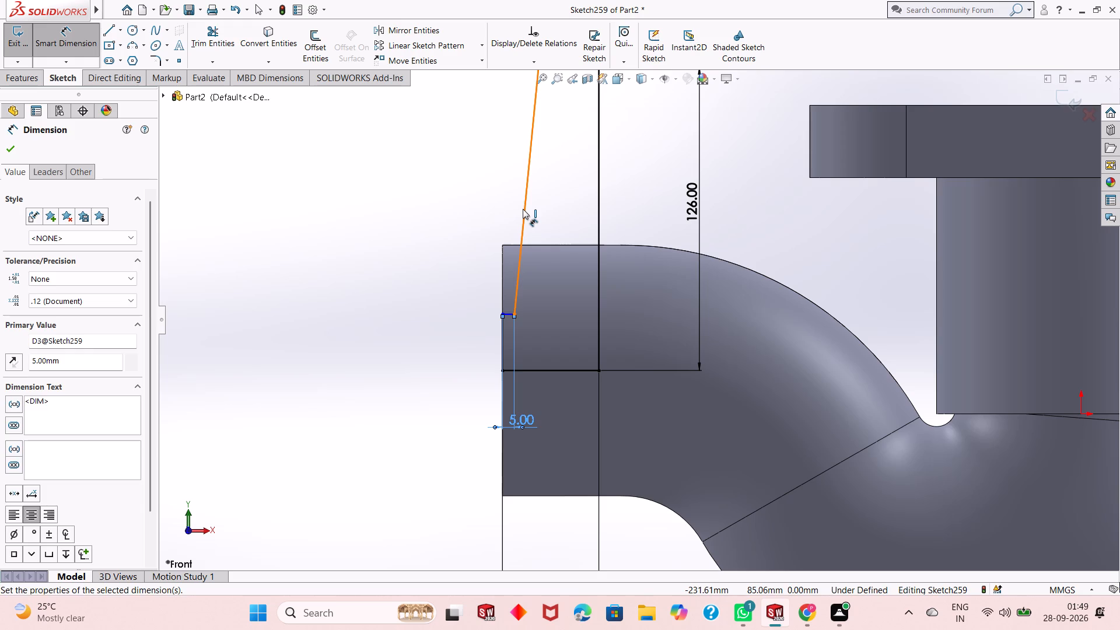
{"action": "left_click", "coordinate": [523, 209]}
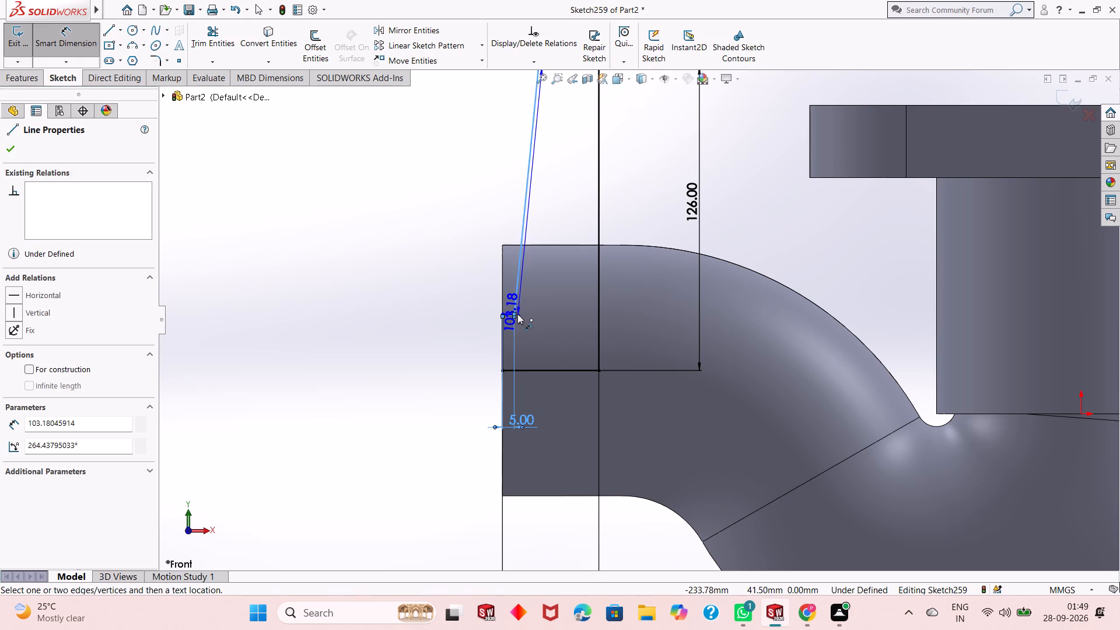
{"action": "scroll", "coordinate": [517, 314], "scroll_direction": "down", "scroll_amount": 4}
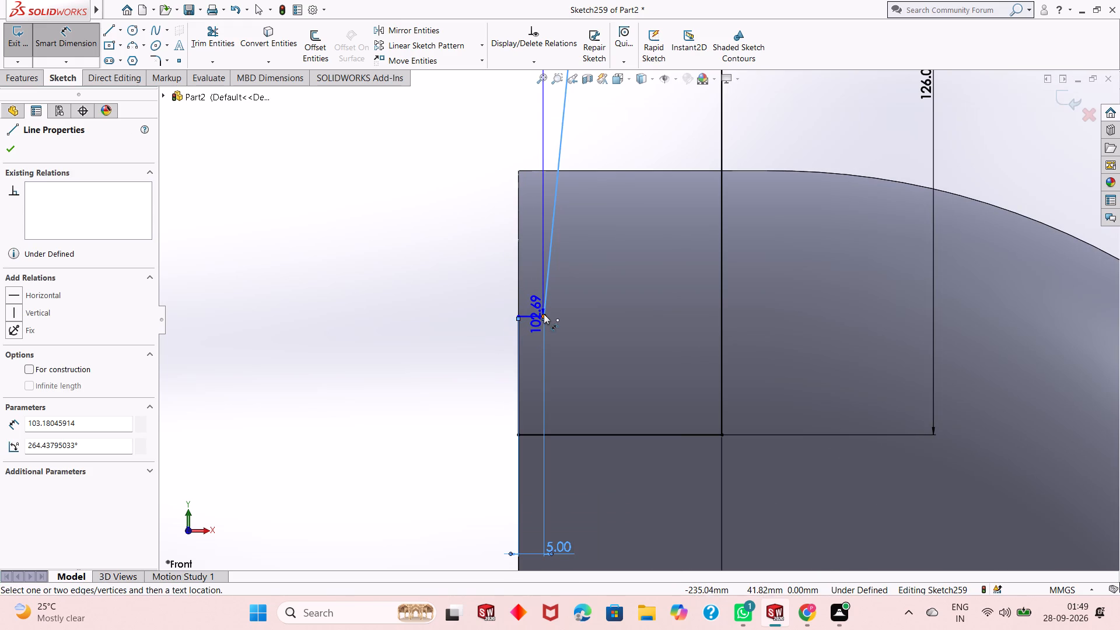
{"action": "left_click", "coordinate": [544, 314]}
{"action": "left_click", "coordinate": [542, 285]}
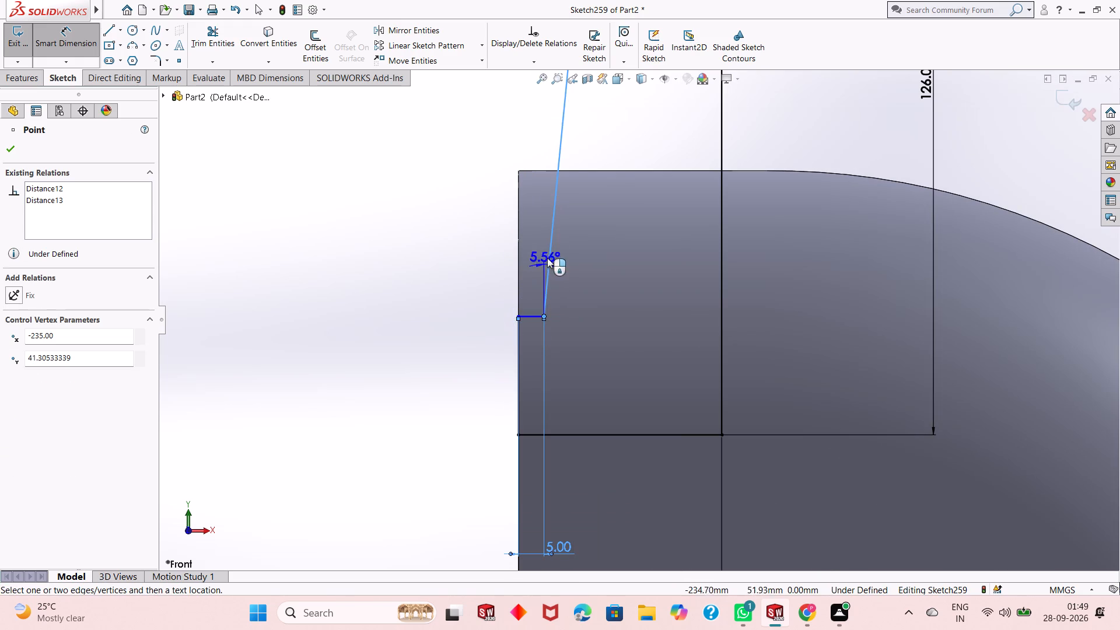
{"action": "left_click", "coordinate": [551, 134]}
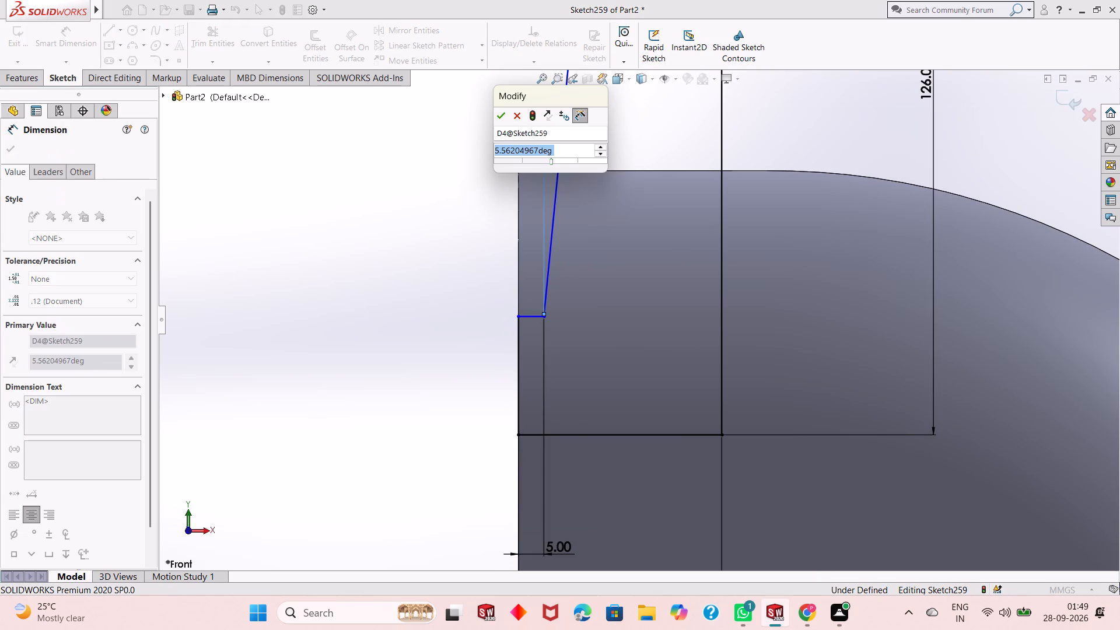
{"action": "key", "text": "7"}
{"action": "key", "text": "Return"}
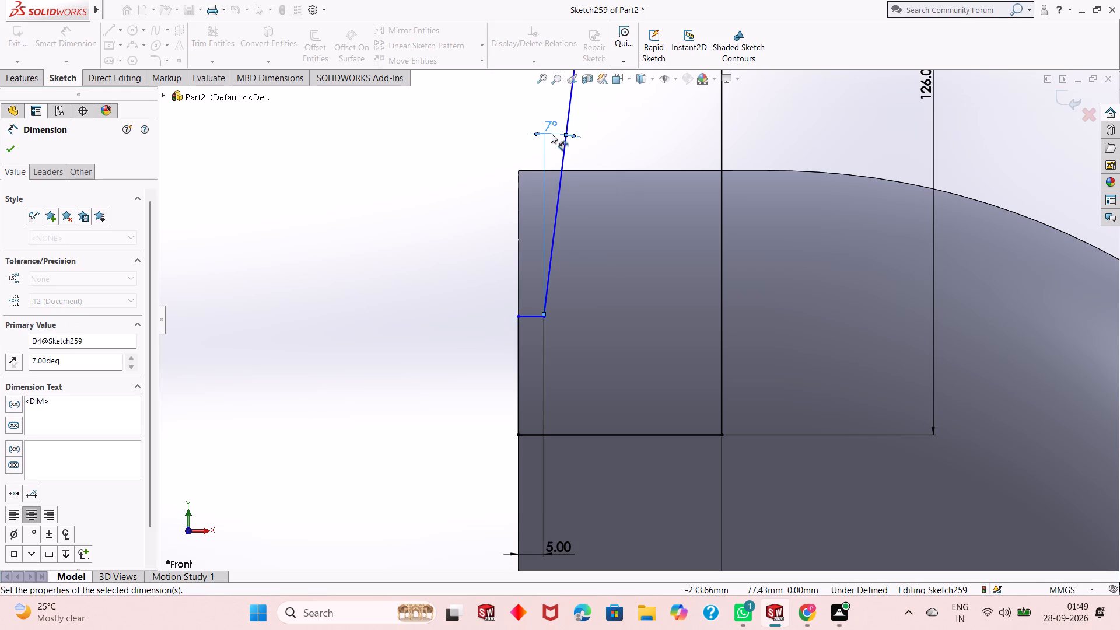
Dimension the profile's short vertical line at the pipe's end face to 65 mm and finish dimensioning.
{"action": "scroll", "coordinate": [582, 288], "scroll_direction": "up", "scroll_amount": 6}
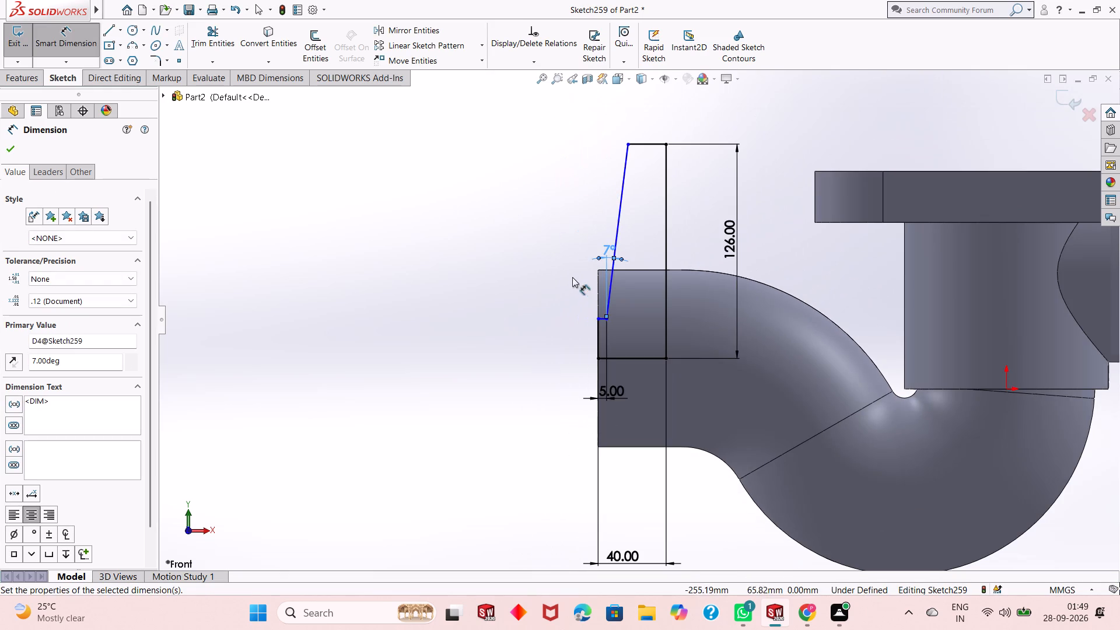
{"action": "left_click", "coordinate": [647, 144]}
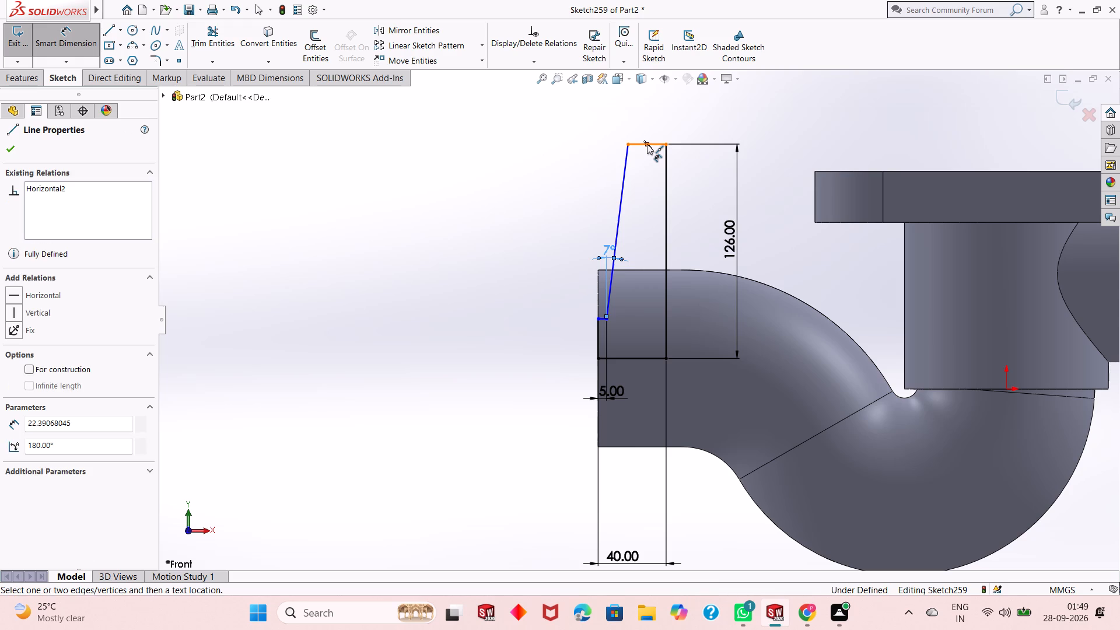
{"action": "key", "text": "Escape"}
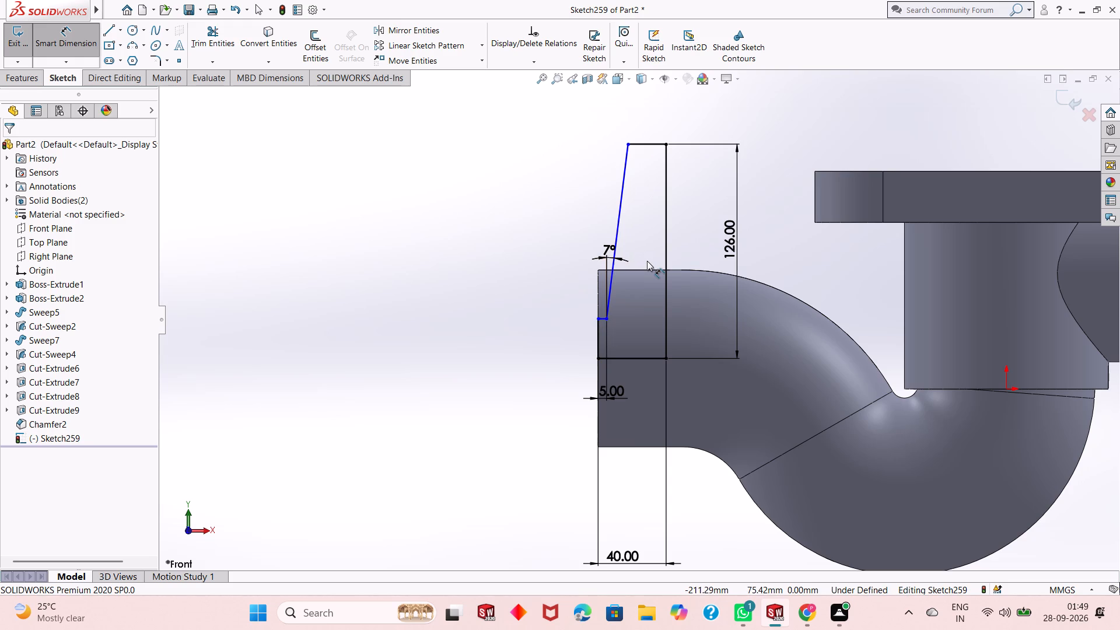
{"action": "left_click", "coordinate": [600, 335]}
{"action": "left_click", "coordinate": [542, 355]}
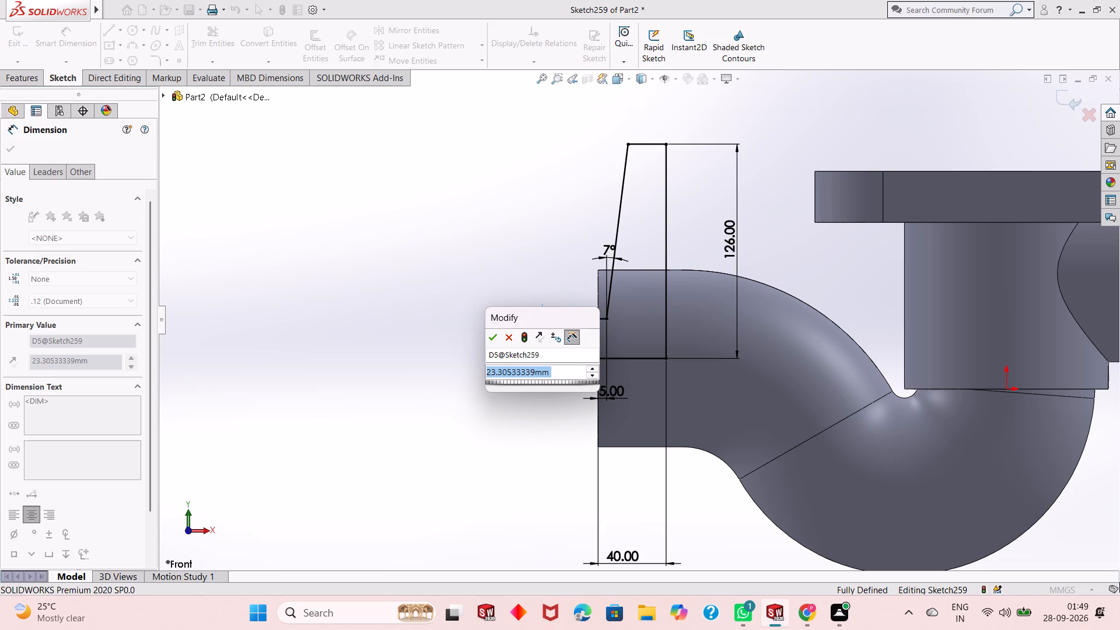
{"action": "type", "text": "65"}
{"action": "key", "text": "Return"}
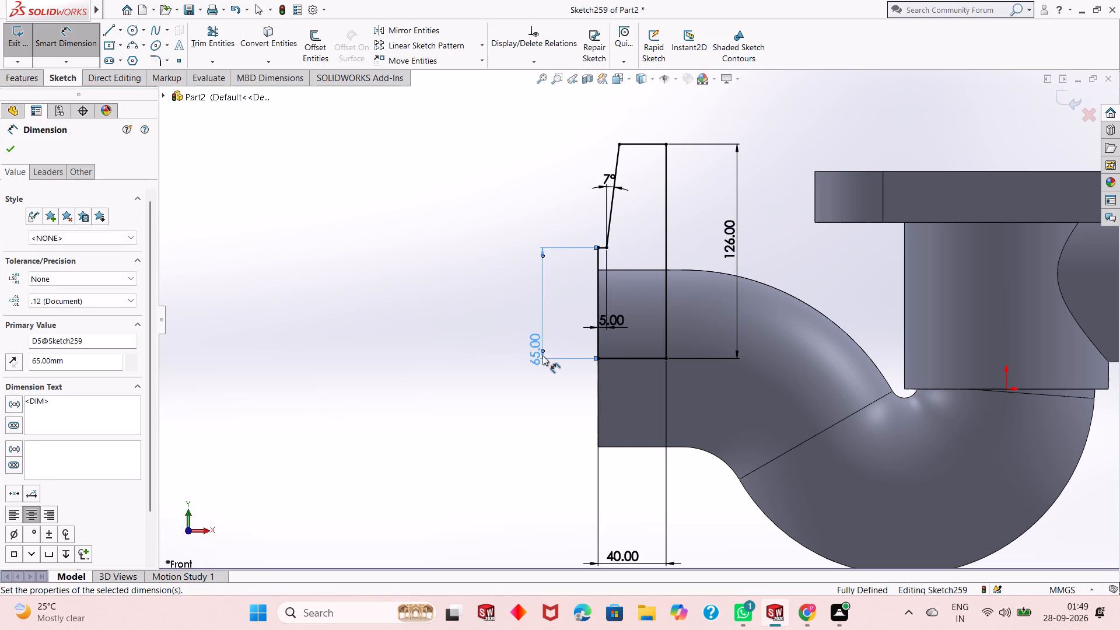
{"action": "right_click", "coordinate": [449, 257]}
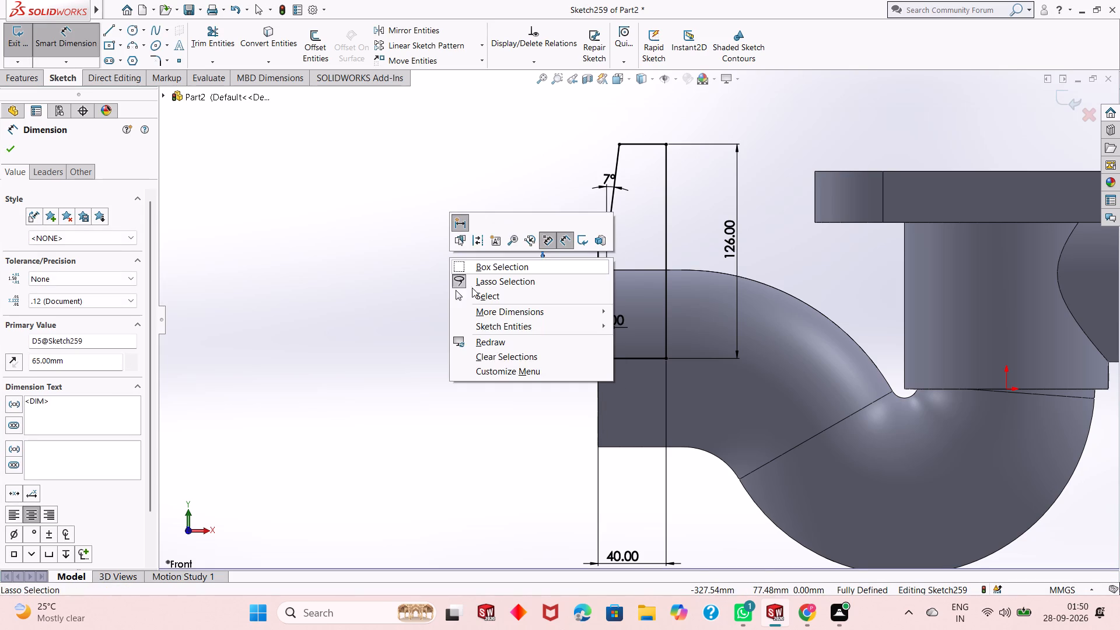
{"action": "left_click", "coordinate": [475, 296]}
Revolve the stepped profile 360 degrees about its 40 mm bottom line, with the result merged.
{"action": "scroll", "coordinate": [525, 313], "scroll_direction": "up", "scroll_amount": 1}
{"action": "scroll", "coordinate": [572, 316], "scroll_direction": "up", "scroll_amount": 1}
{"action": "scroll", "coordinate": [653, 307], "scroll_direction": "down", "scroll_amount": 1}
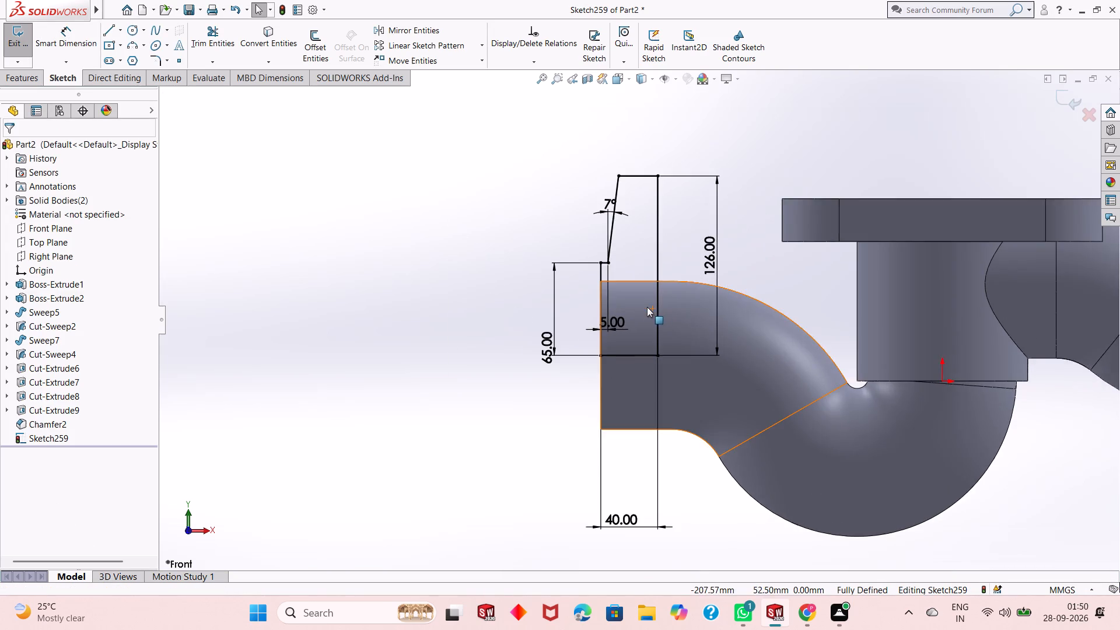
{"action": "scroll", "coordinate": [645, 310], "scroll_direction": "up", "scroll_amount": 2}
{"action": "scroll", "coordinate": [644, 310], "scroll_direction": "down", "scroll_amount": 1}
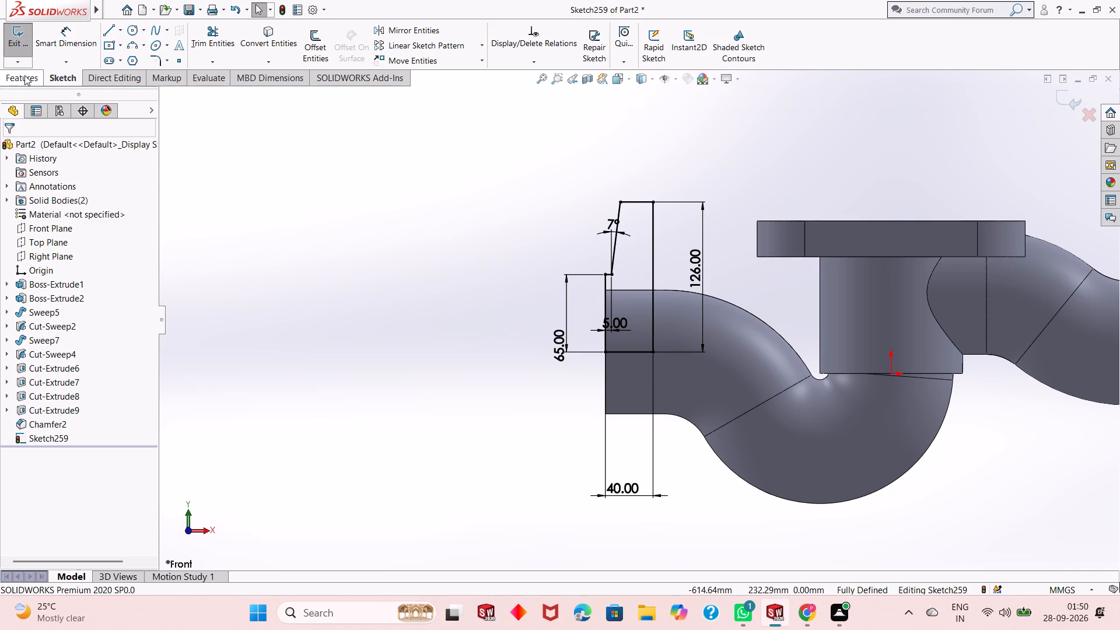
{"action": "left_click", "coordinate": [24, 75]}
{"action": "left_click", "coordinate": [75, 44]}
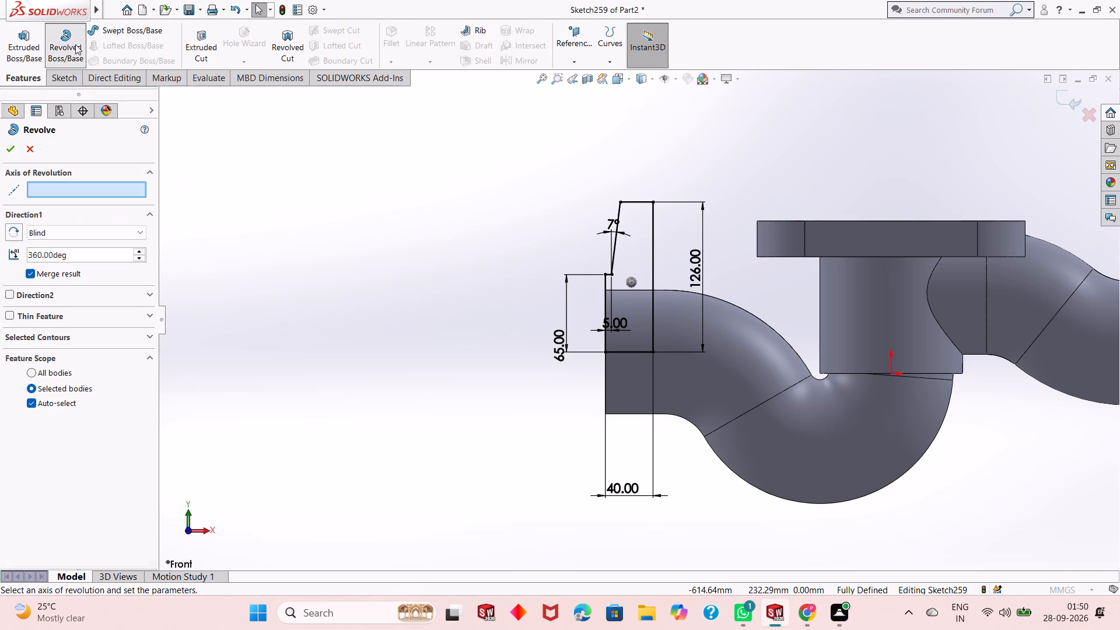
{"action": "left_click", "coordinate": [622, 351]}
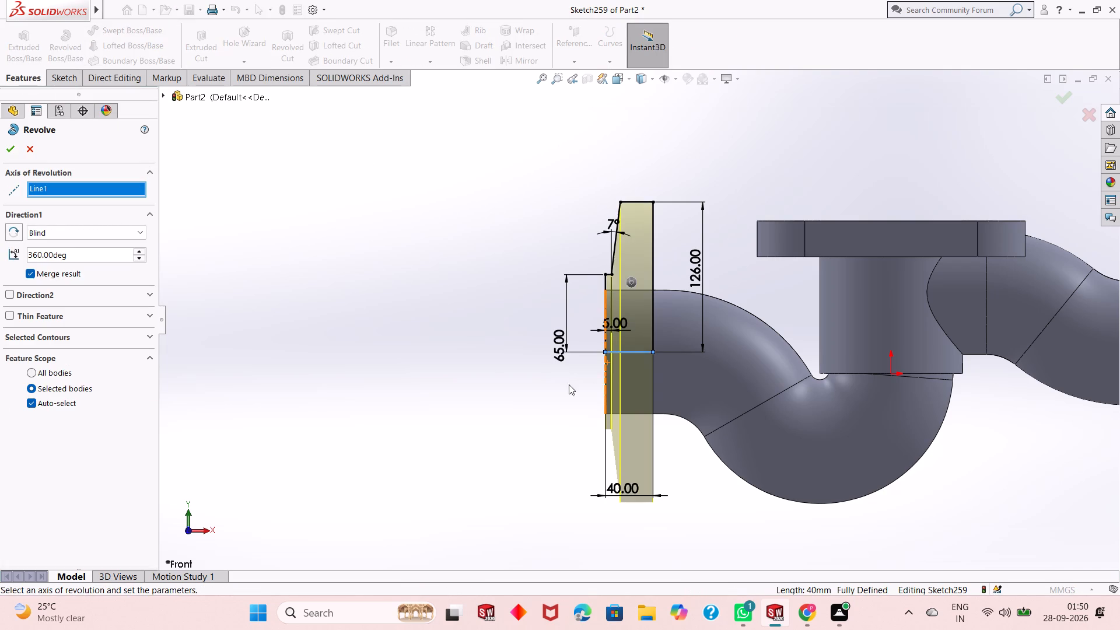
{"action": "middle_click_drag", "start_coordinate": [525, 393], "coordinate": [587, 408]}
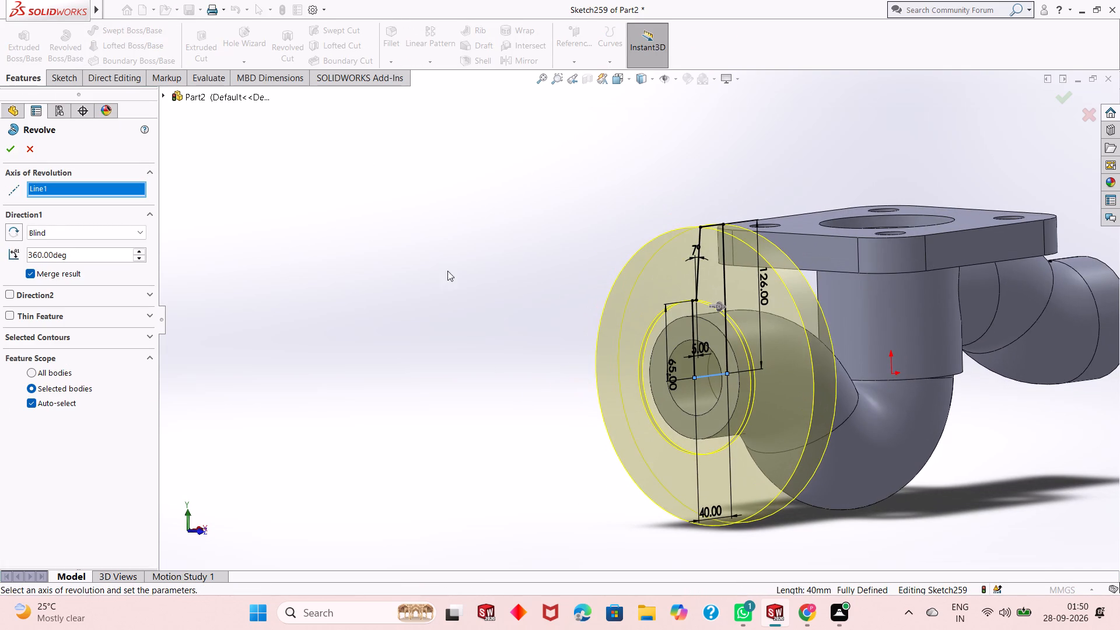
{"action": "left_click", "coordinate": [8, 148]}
Examine the revolved flange on the lower pipe's end from several angles, including its raised face and the pipe opening.
{"action": "middle_click_drag", "start_coordinate": [542, 360], "coordinate": [530, 364]}
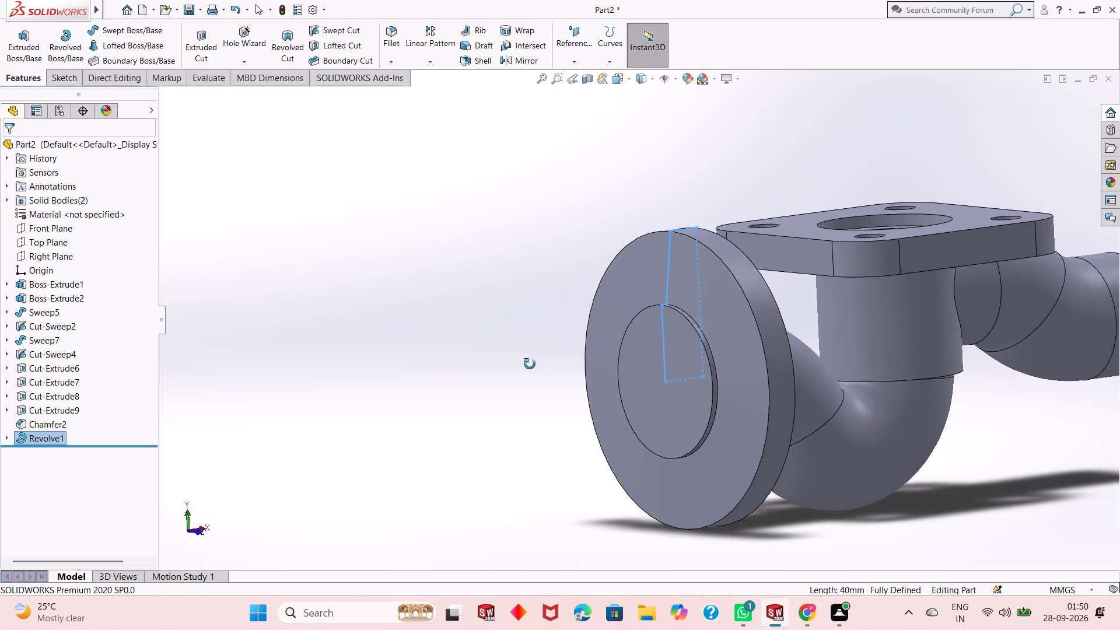
{"action": "middle_click_drag", "start_coordinate": [530, 364], "coordinate": [496, 377]}
{"action": "left_click", "coordinate": [468, 365]}
{"action": "middle_click_drag", "start_coordinate": [481, 362], "coordinate": [482, 362]}
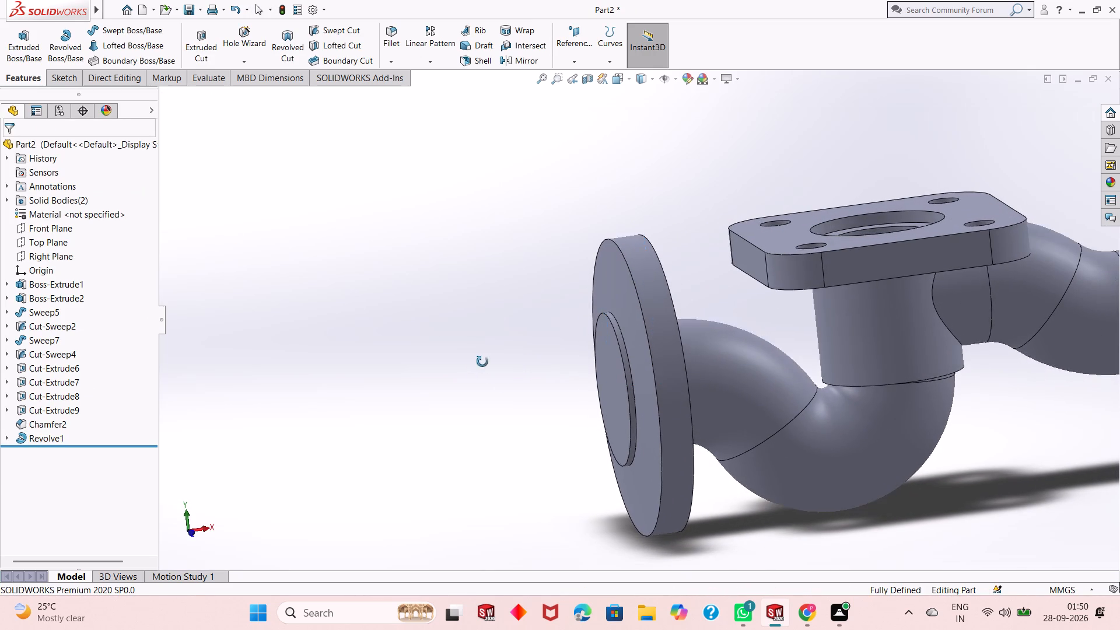
{"action": "middle_click_drag", "start_coordinate": [482, 362], "coordinate": [668, 362]}
{"action": "scroll", "coordinate": [657, 357], "scroll_direction": "up", "scroll_amount": 4}
{"action": "scroll", "coordinate": [842, 332], "scroll_direction": "down", "scroll_amount": 2}
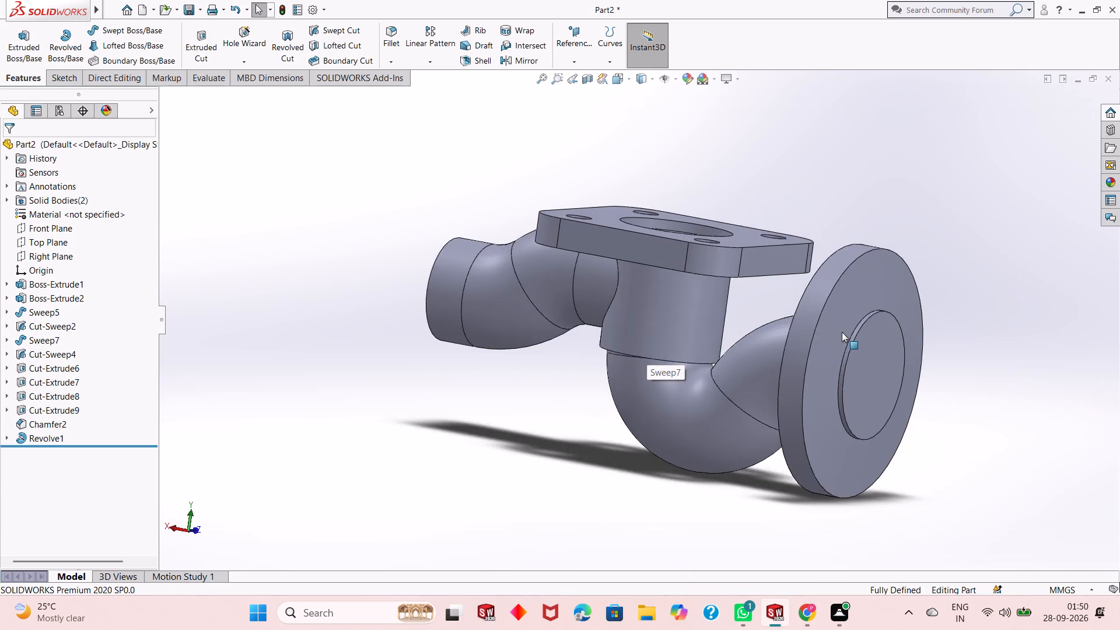
{"action": "scroll", "coordinate": [842, 332], "scroll_direction": "down", "scroll_amount": 4}
{"action": "middle_click_drag", "start_coordinate": [985, 381], "coordinate": [1014, 388]}
{"action": "scroll", "coordinate": [939, 392], "scroll_direction": "up", "scroll_amount": 1}
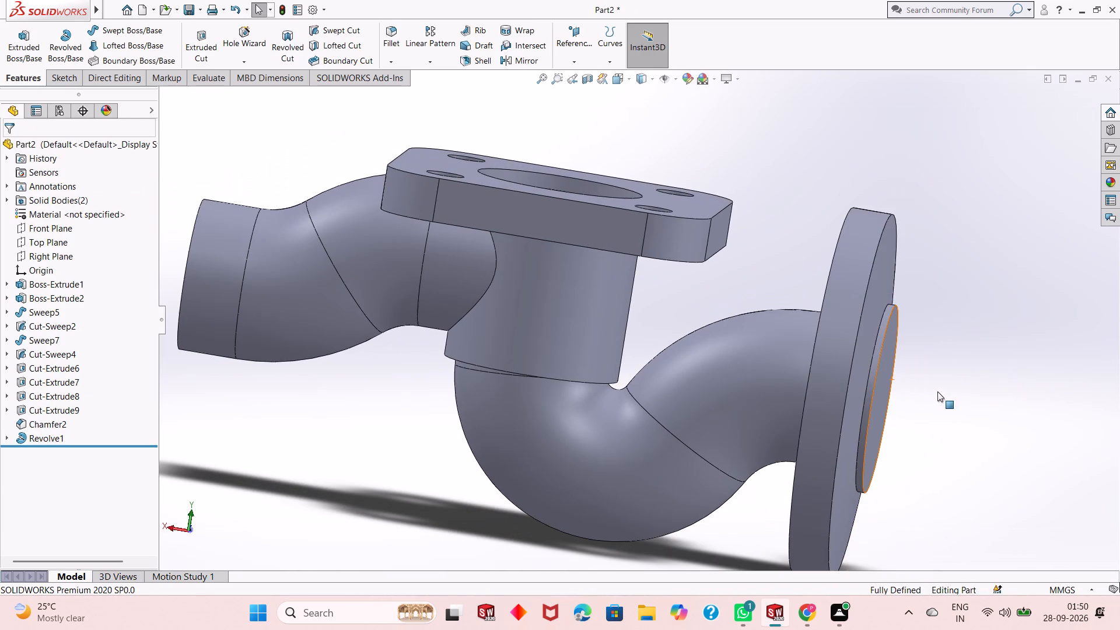
{"action": "scroll", "coordinate": [814, 401], "scroll_direction": "up", "scroll_amount": 2}
{"action": "middle_click_drag", "start_coordinate": [864, 399], "coordinate": [859, 401]}
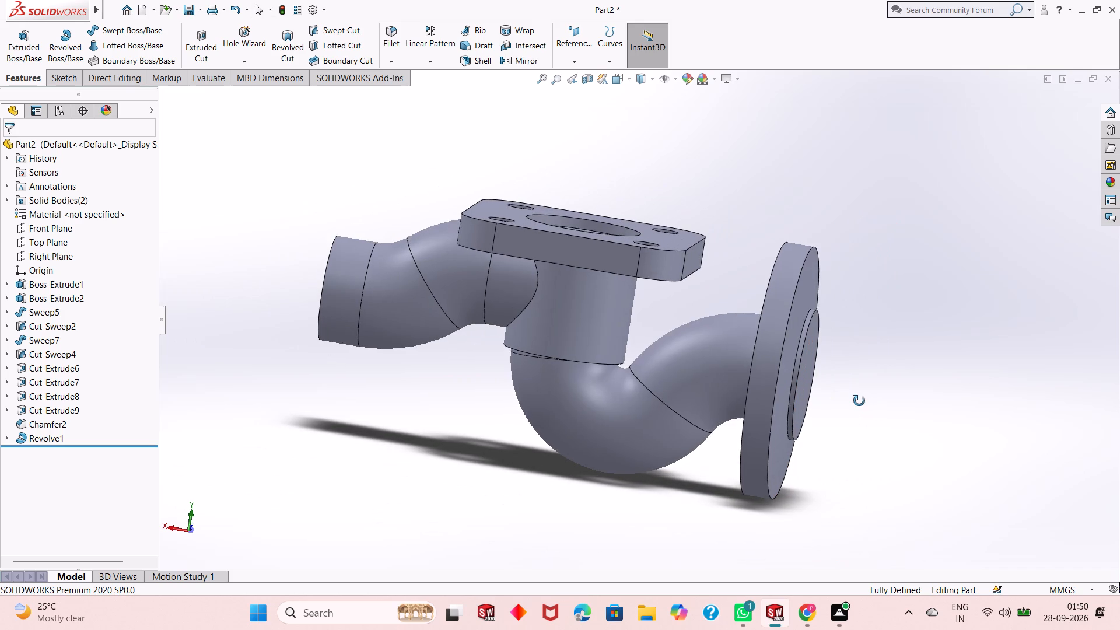
{"action": "middle_click_drag", "start_coordinate": [859, 401], "coordinate": [629, 380]}
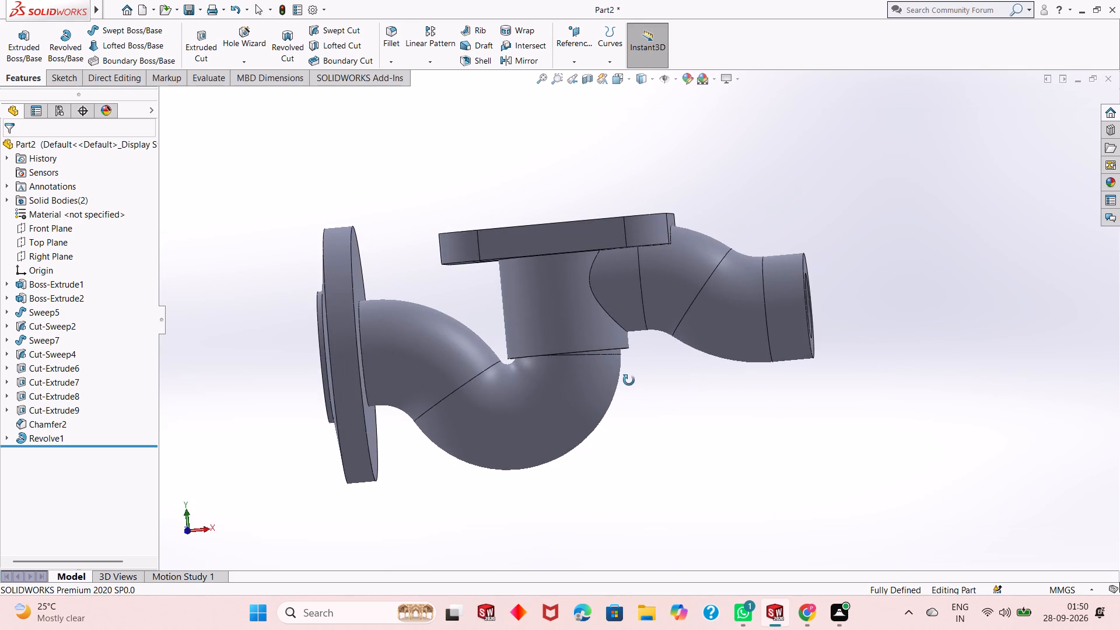
{"action": "middle_click_drag", "start_coordinate": [629, 380], "coordinate": [640, 383]}
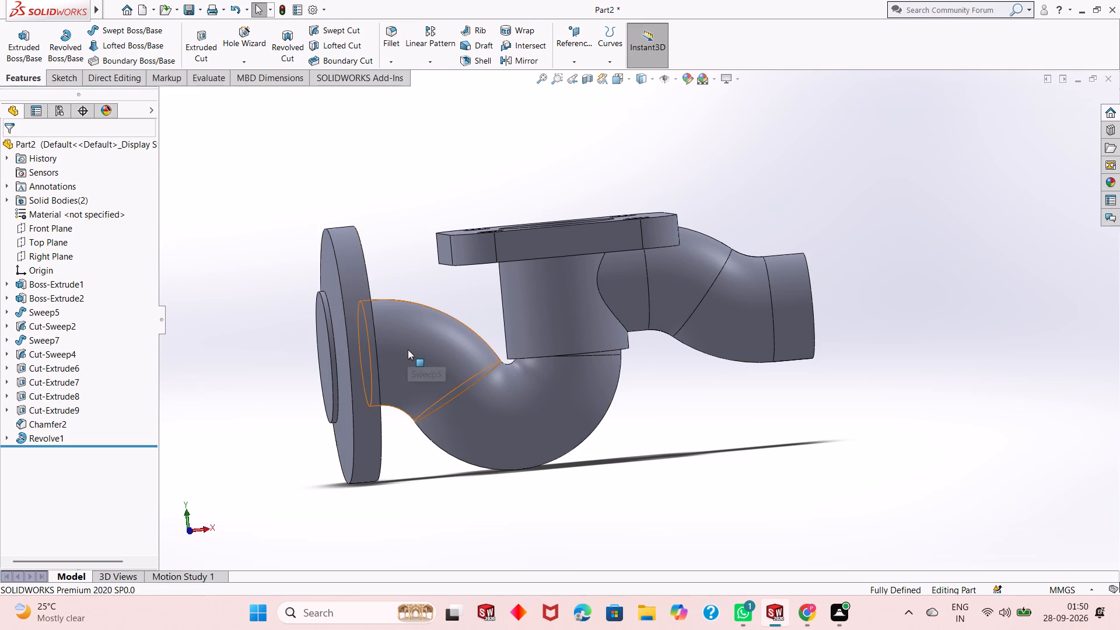
{"action": "scroll", "coordinate": [408, 349], "scroll_direction": "down", "scroll_amount": 1}
{"action": "scroll", "coordinate": [408, 350], "scroll_direction": "up", "scroll_amount": 1}
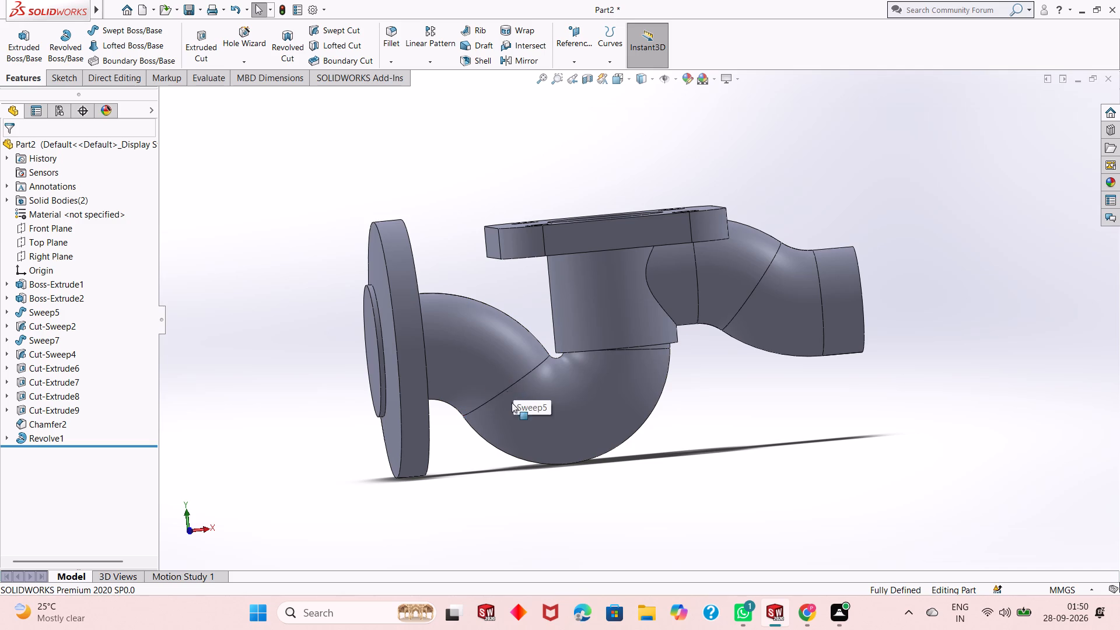
{"action": "middle_click_drag", "start_coordinate": [666, 412], "coordinate": [694, 414]}
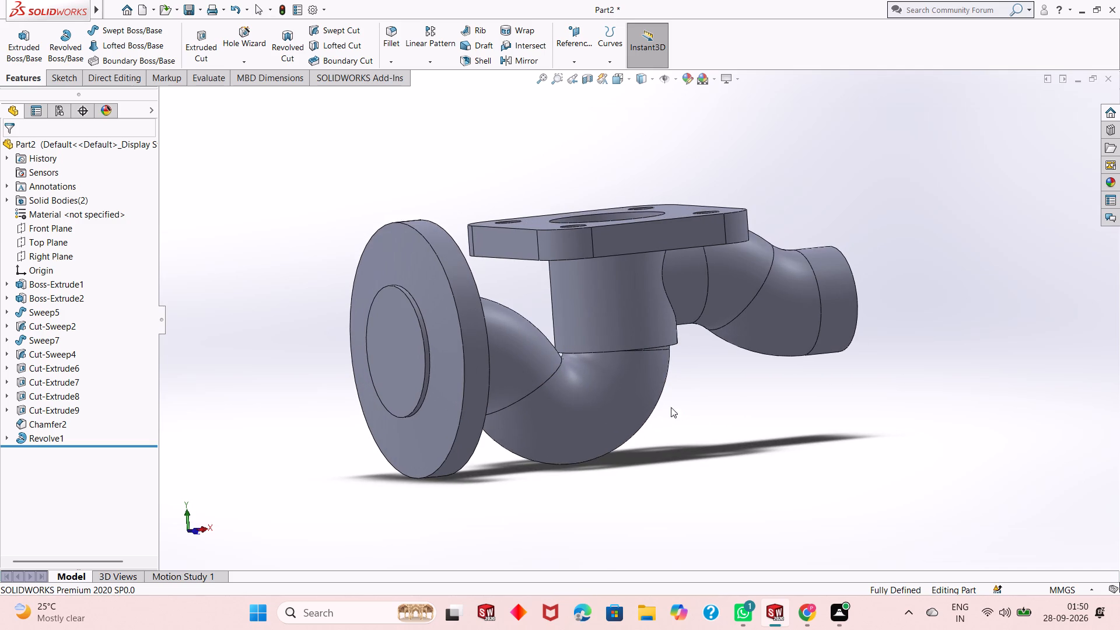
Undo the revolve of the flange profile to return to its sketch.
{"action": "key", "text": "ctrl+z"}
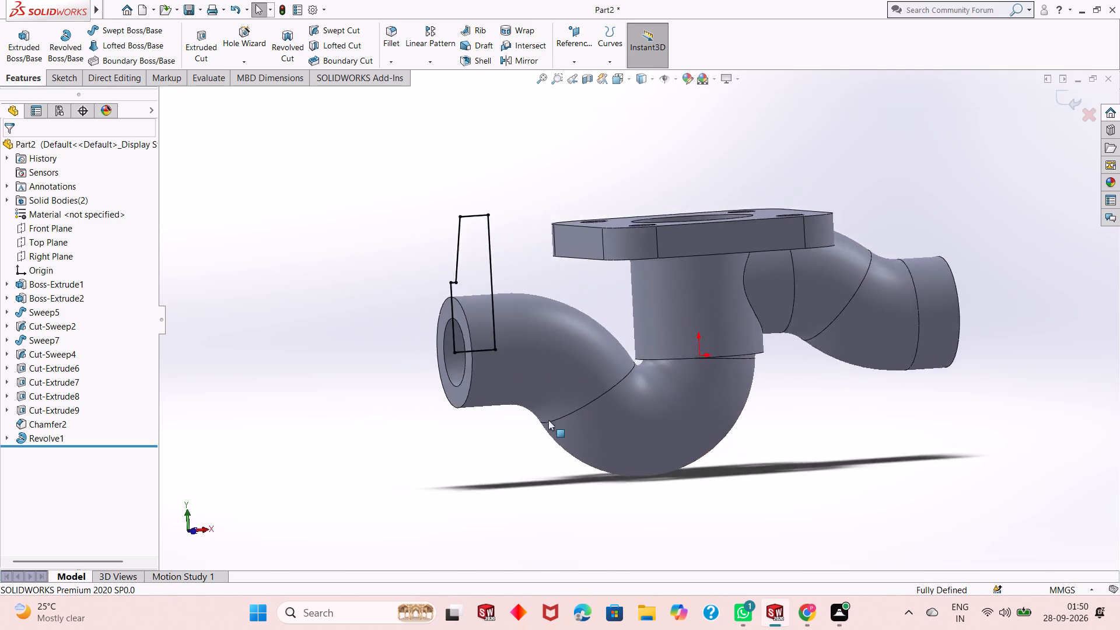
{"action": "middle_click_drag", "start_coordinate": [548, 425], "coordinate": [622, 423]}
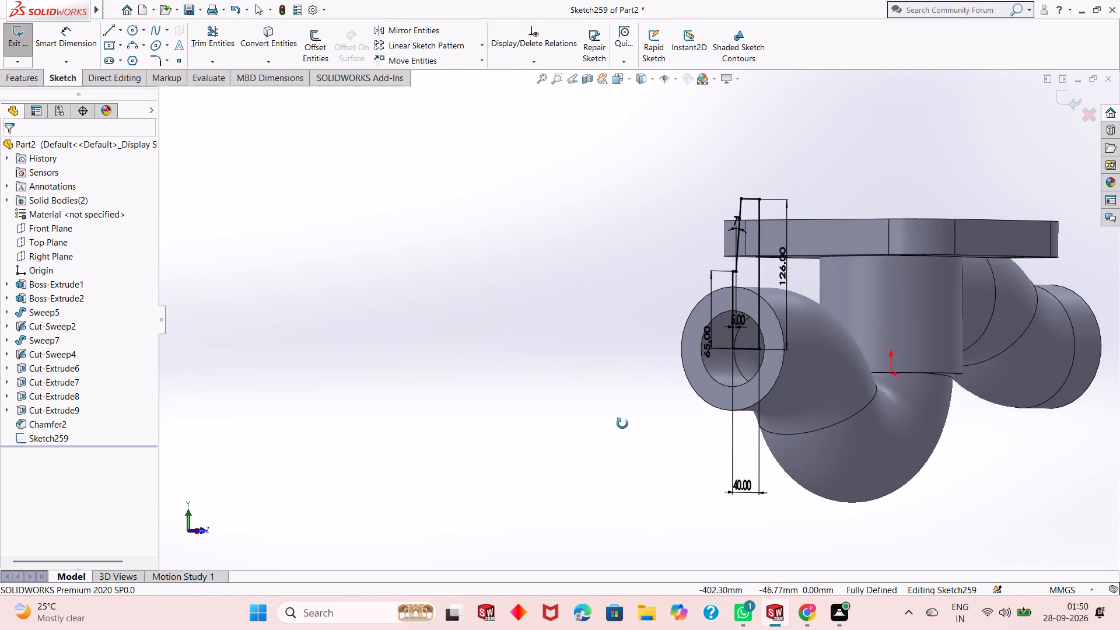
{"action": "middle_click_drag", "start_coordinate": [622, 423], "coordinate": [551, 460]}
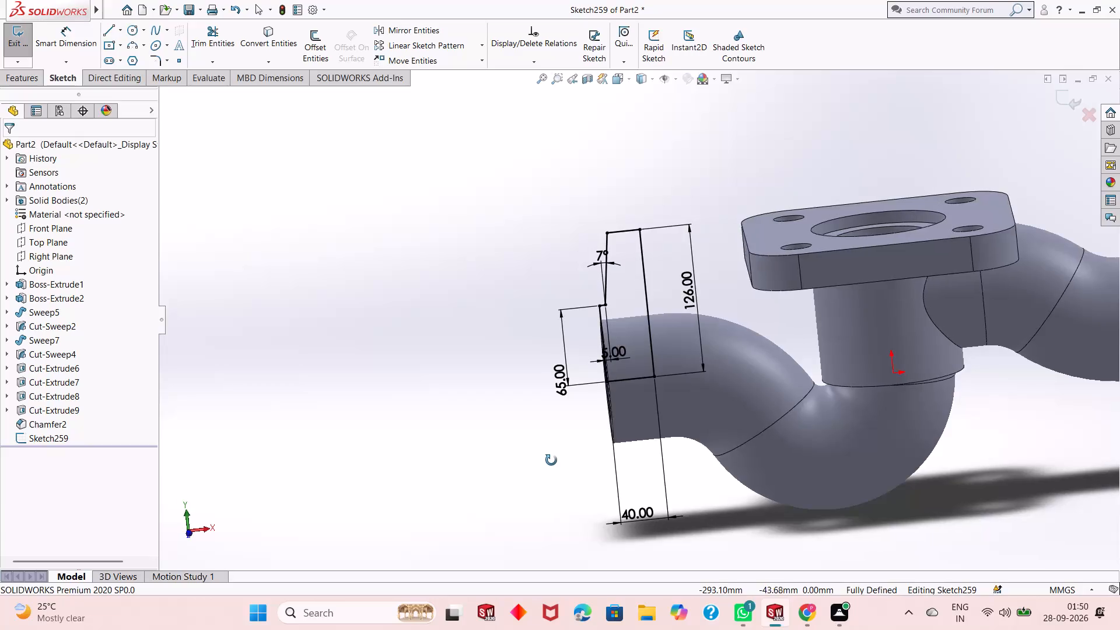
Examine the stepped flange profile against the lower pipe's end and its opening from several angles.
{"action": "middle_click_drag", "start_coordinate": [551, 460], "coordinate": [556, 450]}
{"action": "middle_click", "coordinate": [524, 449]}
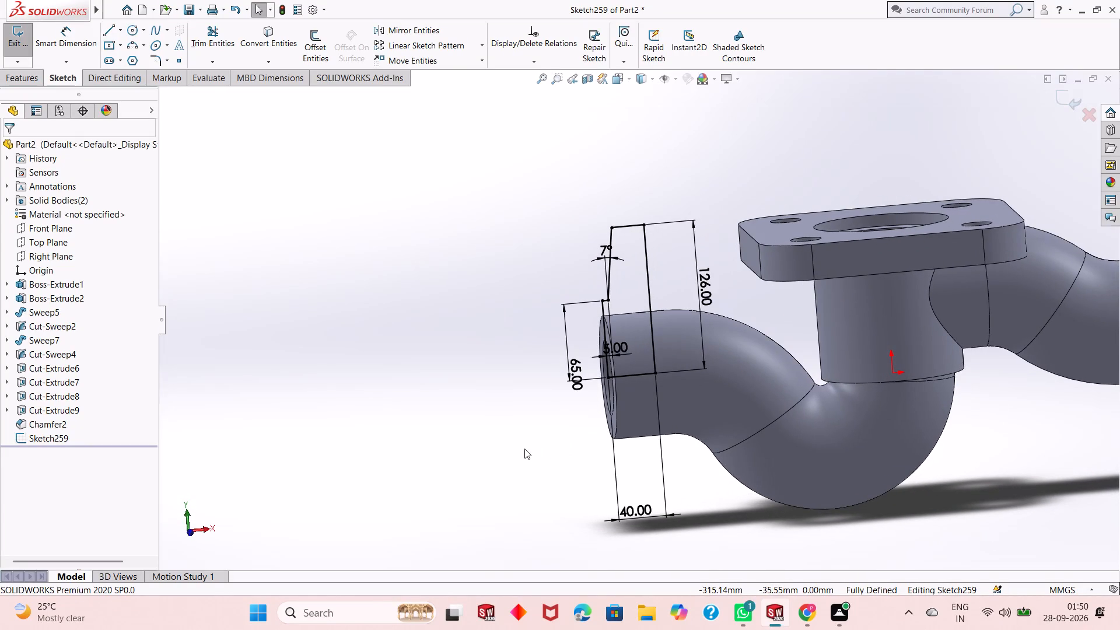
{"action": "middle_click_drag", "start_coordinate": [532, 435], "coordinate": [505, 388]}
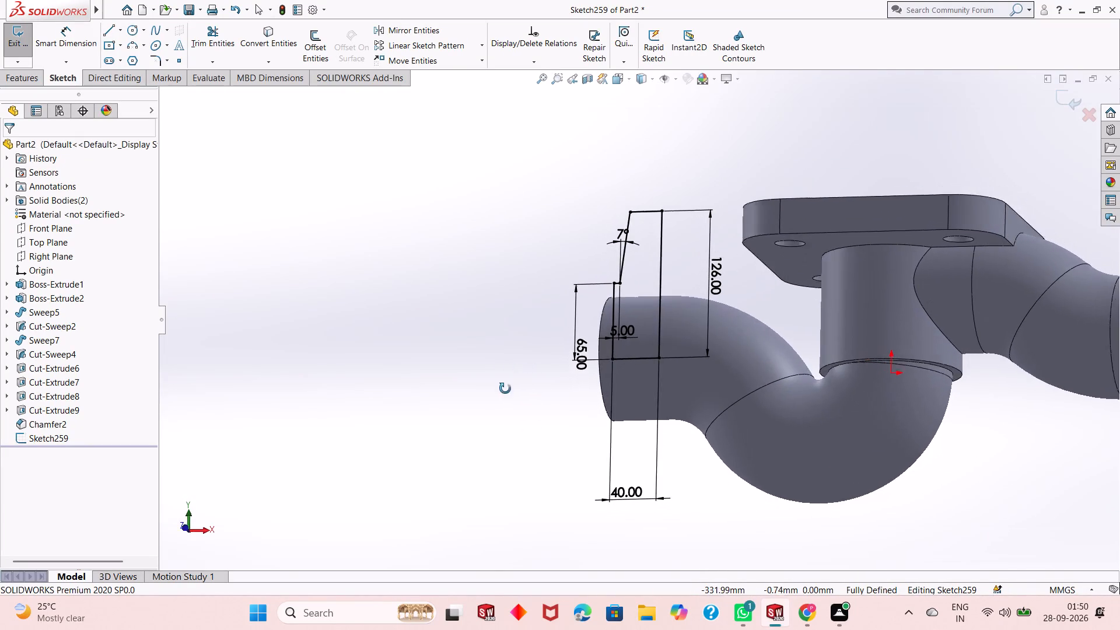
{"action": "middle_click_drag", "start_coordinate": [505, 388], "coordinate": [509, 406]}
{"action": "key", "text": "ctrl+8"}
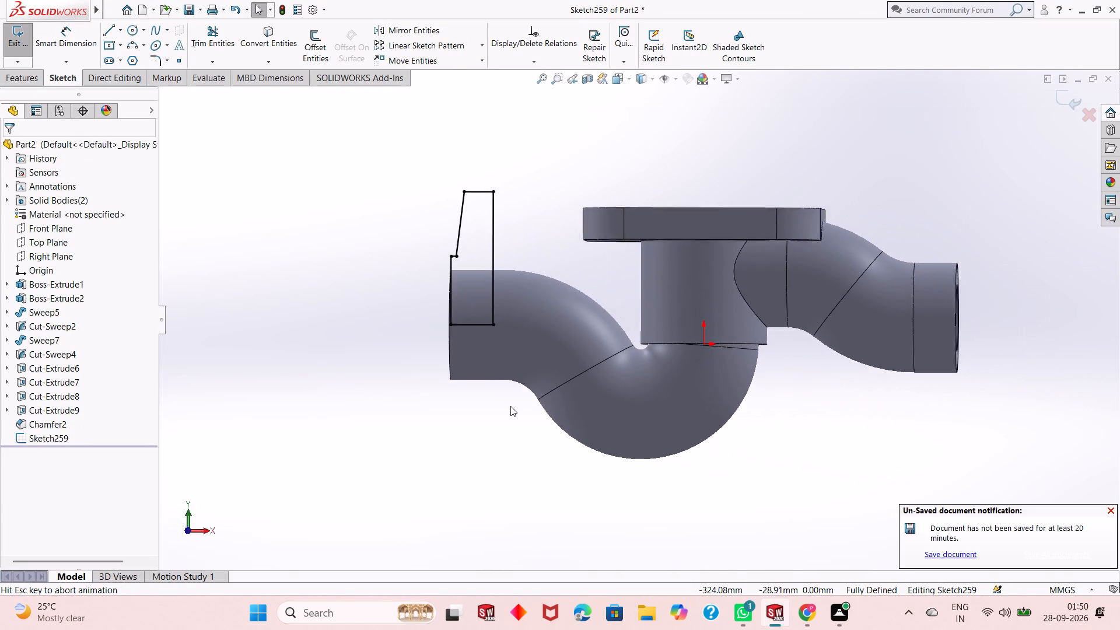
{"action": "scroll", "coordinate": [435, 351], "scroll_direction": "down", "scroll_amount": 1}
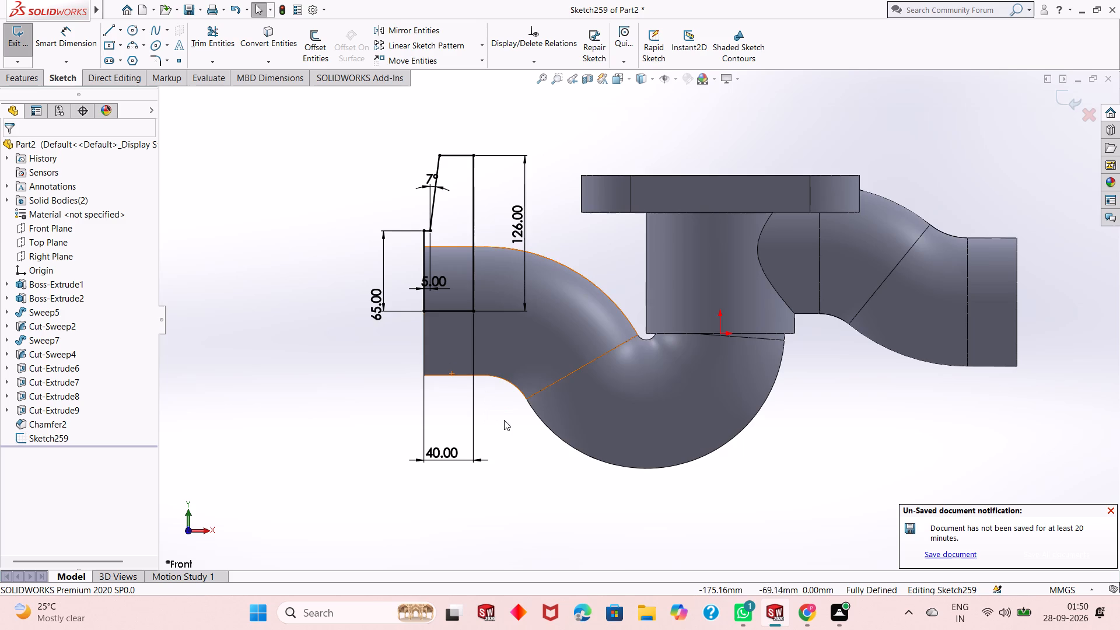
{"action": "middle_click_drag", "start_coordinate": [504, 423], "coordinate": [550, 425]}
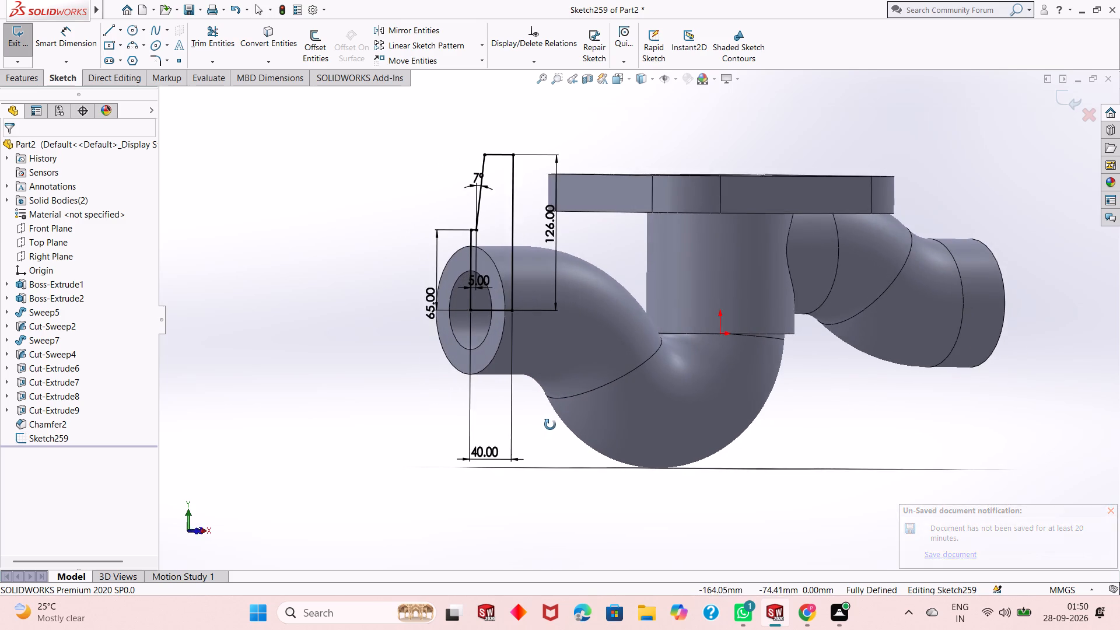
{"action": "middle_click_drag", "start_coordinate": [550, 425], "coordinate": [608, 462]}
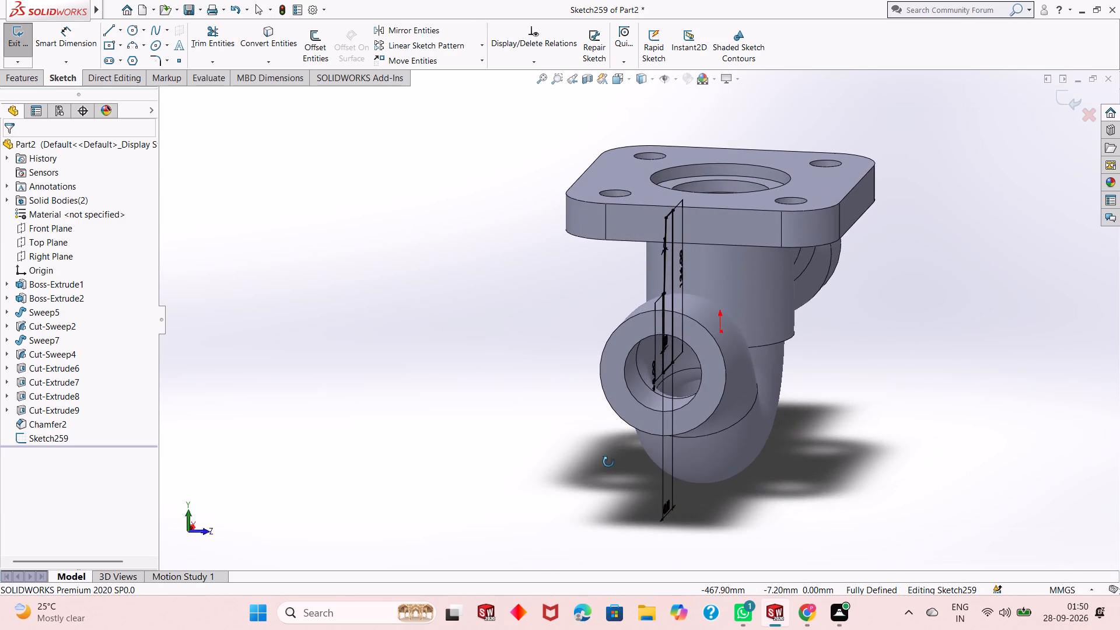
{"action": "middle_click_drag", "start_coordinate": [608, 462], "coordinate": [561, 445]}
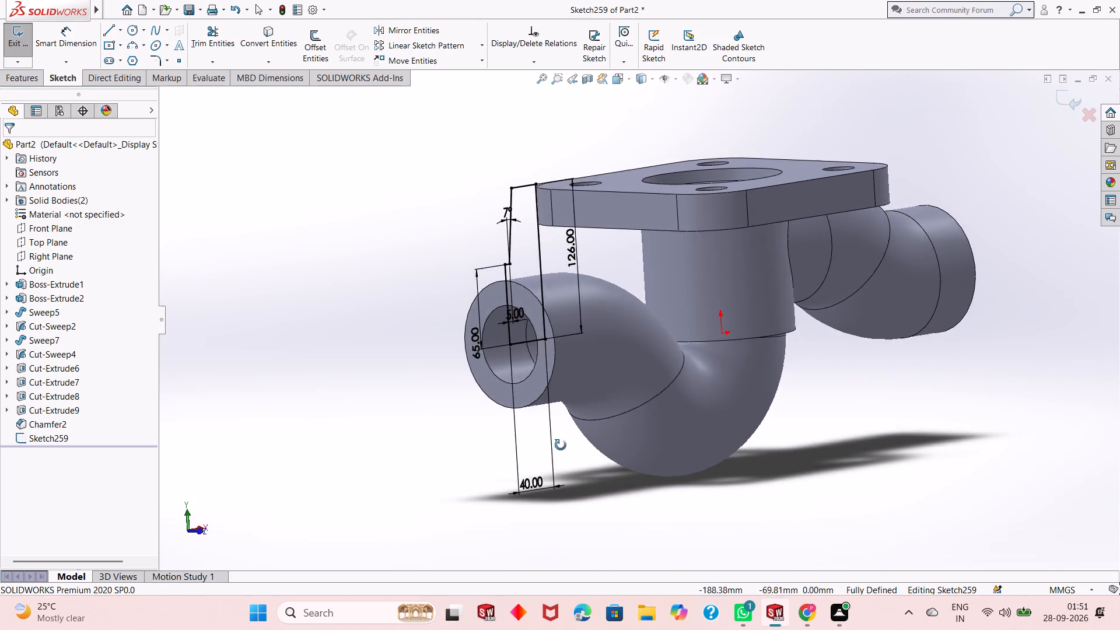
{"action": "middle_click_drag", "start_coordinate": [561, 445], "coordinate": [500, 446]}
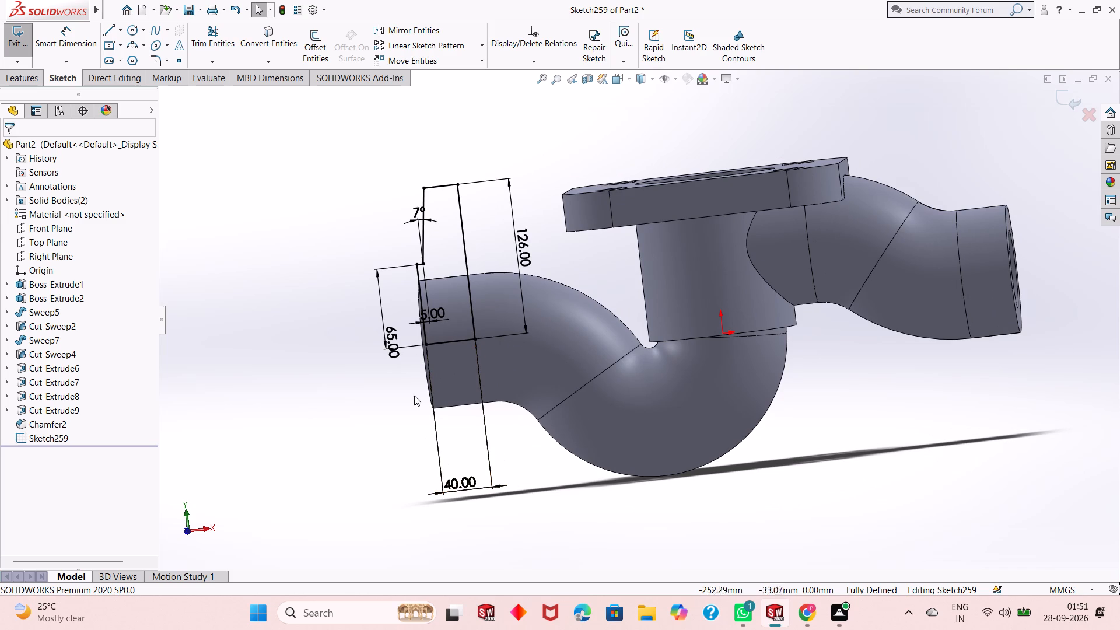
{"action": "middle_click_drag", "start_coordinate": [392, 416], "coordinate": [395, 416]}
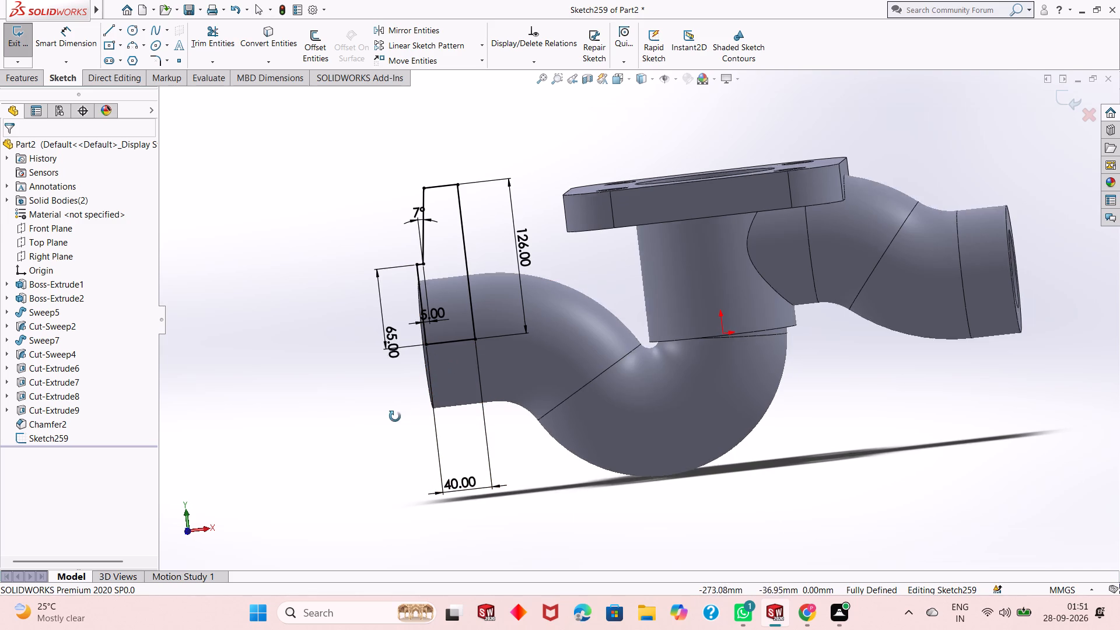
{"action": "middle_click_drag", "start_coordinate": [395, 416], "coordinate": [437, 399]}
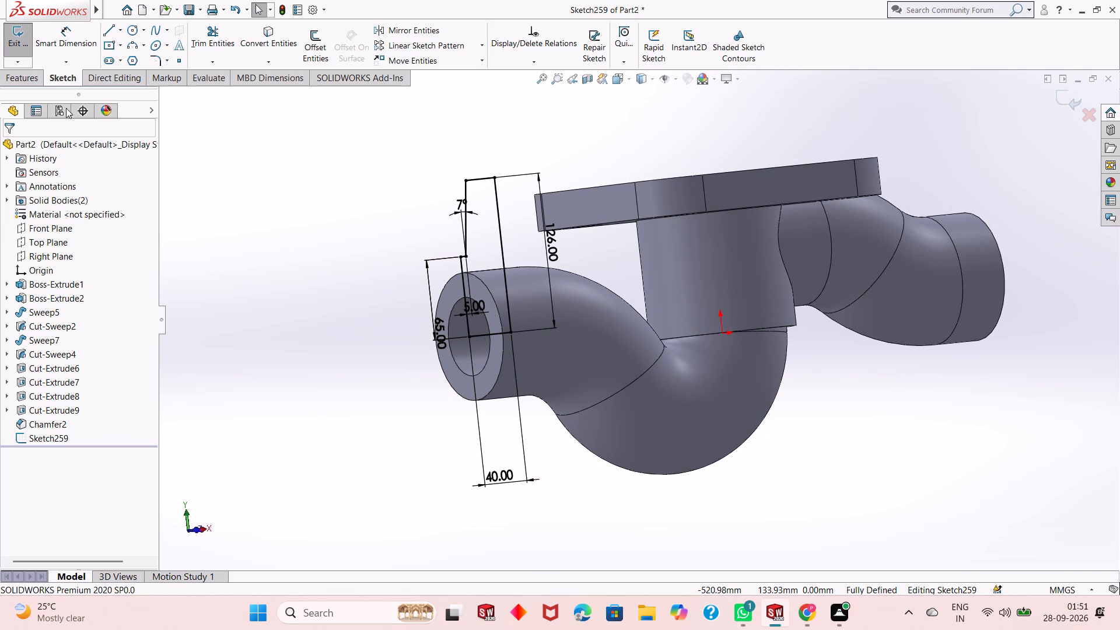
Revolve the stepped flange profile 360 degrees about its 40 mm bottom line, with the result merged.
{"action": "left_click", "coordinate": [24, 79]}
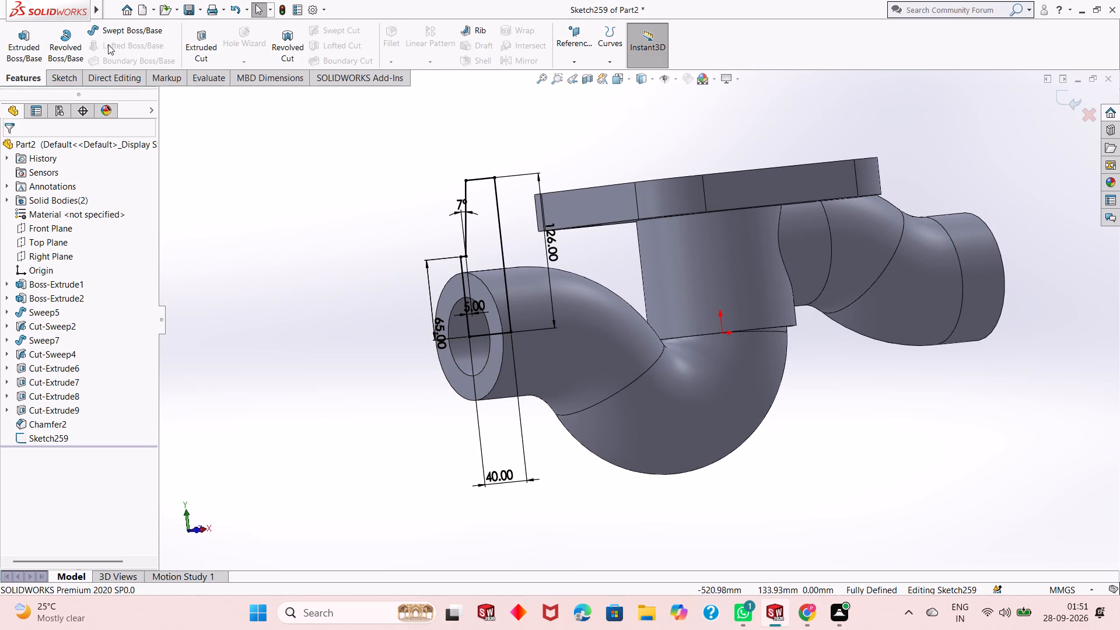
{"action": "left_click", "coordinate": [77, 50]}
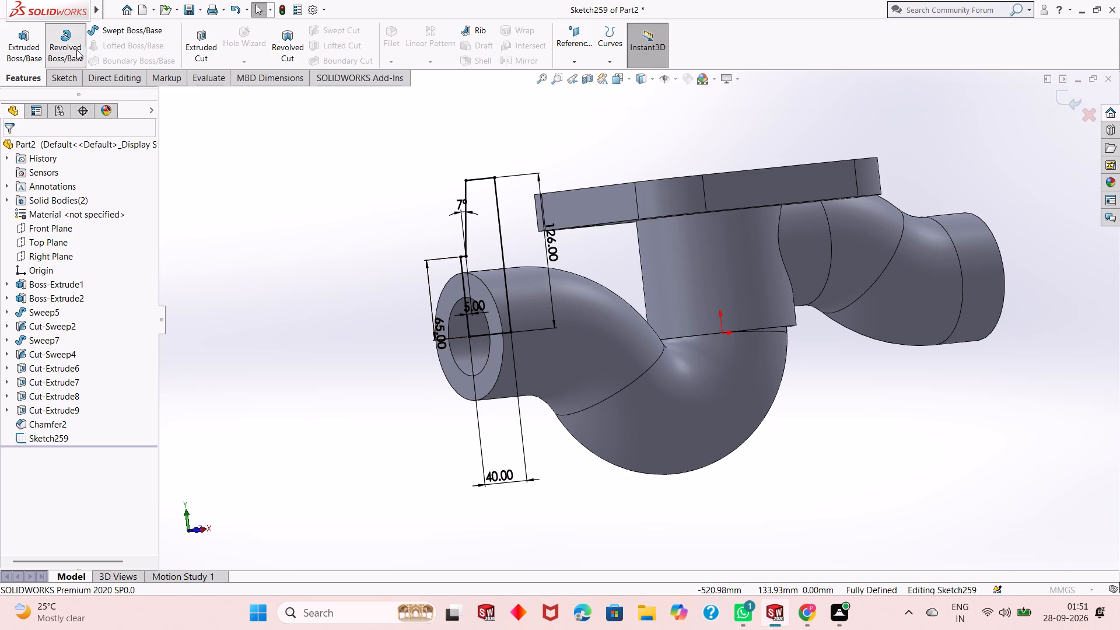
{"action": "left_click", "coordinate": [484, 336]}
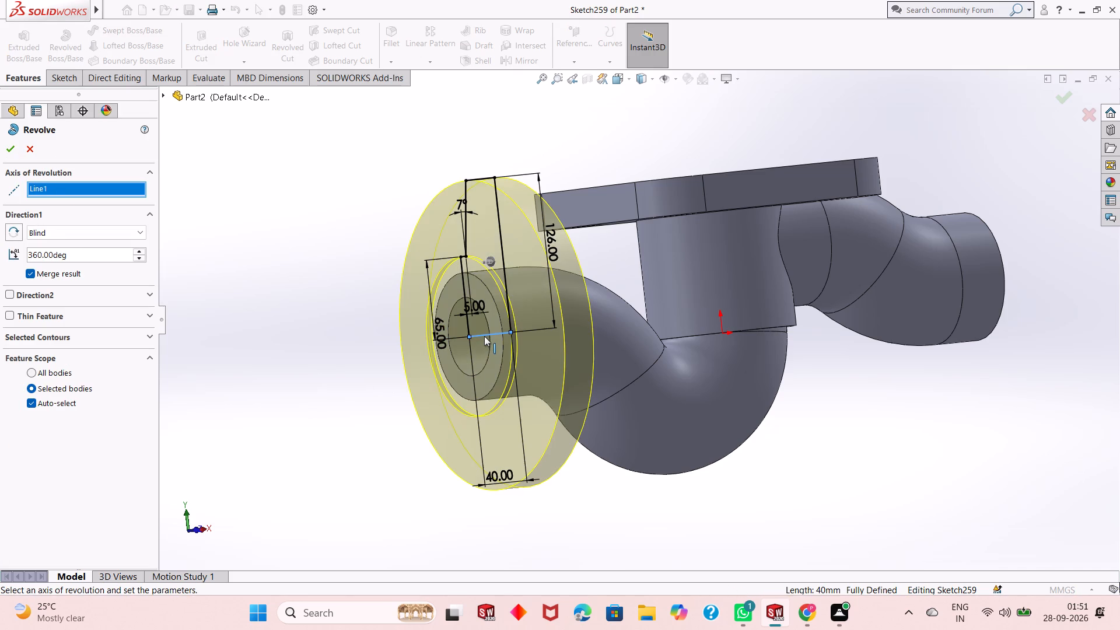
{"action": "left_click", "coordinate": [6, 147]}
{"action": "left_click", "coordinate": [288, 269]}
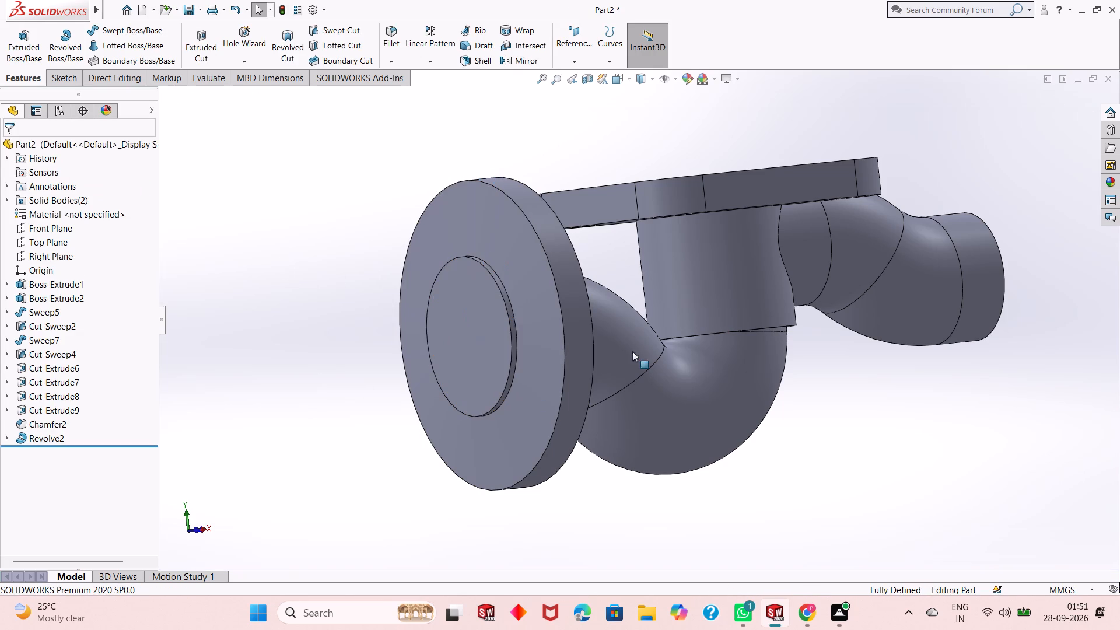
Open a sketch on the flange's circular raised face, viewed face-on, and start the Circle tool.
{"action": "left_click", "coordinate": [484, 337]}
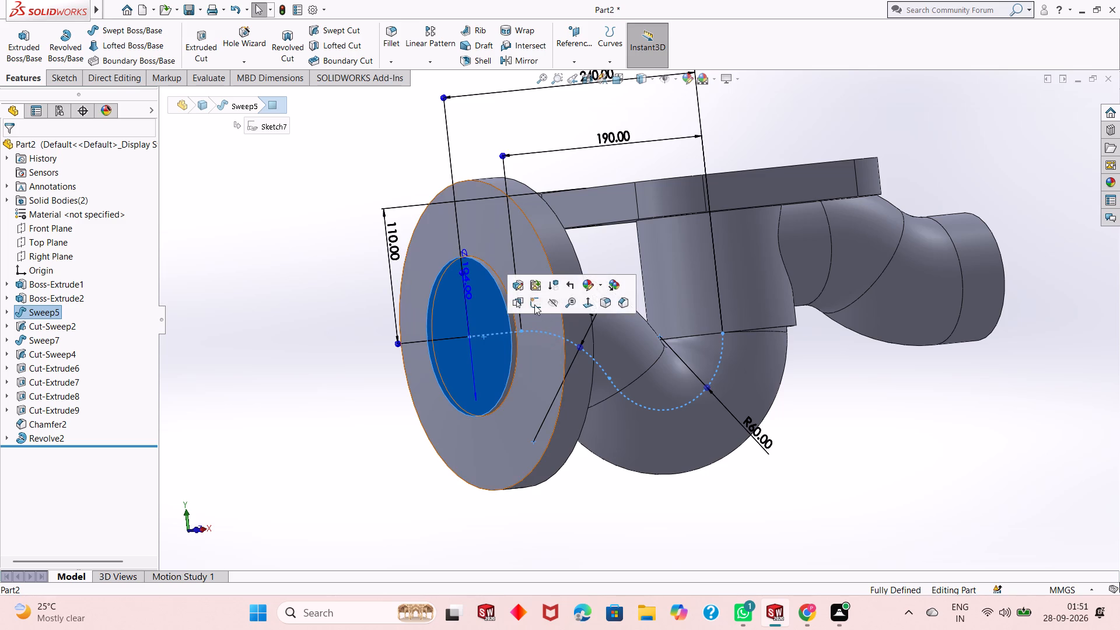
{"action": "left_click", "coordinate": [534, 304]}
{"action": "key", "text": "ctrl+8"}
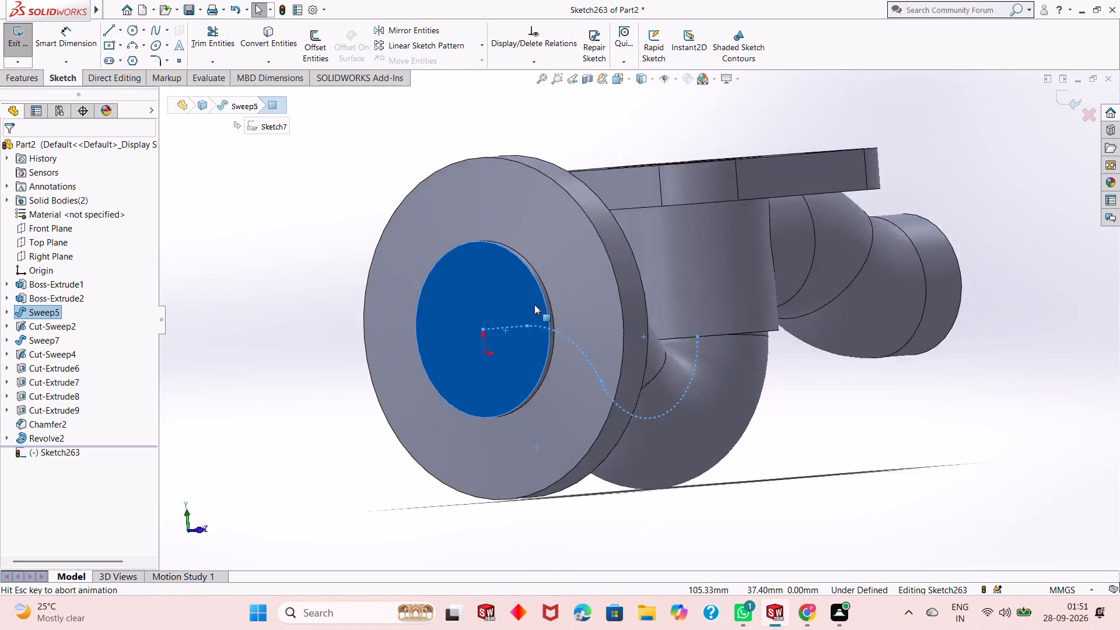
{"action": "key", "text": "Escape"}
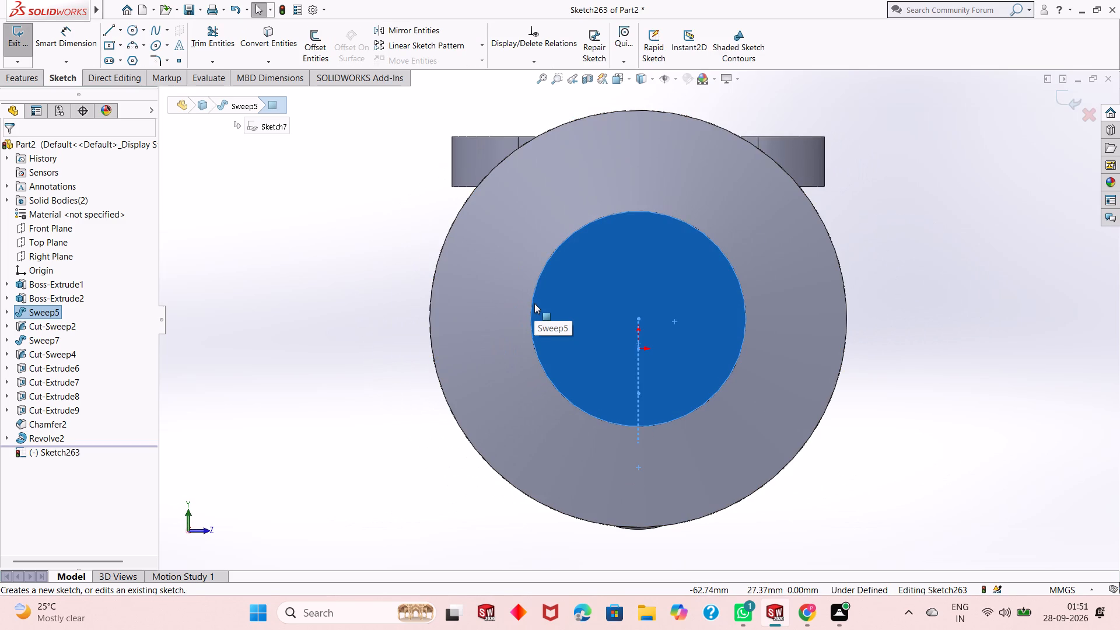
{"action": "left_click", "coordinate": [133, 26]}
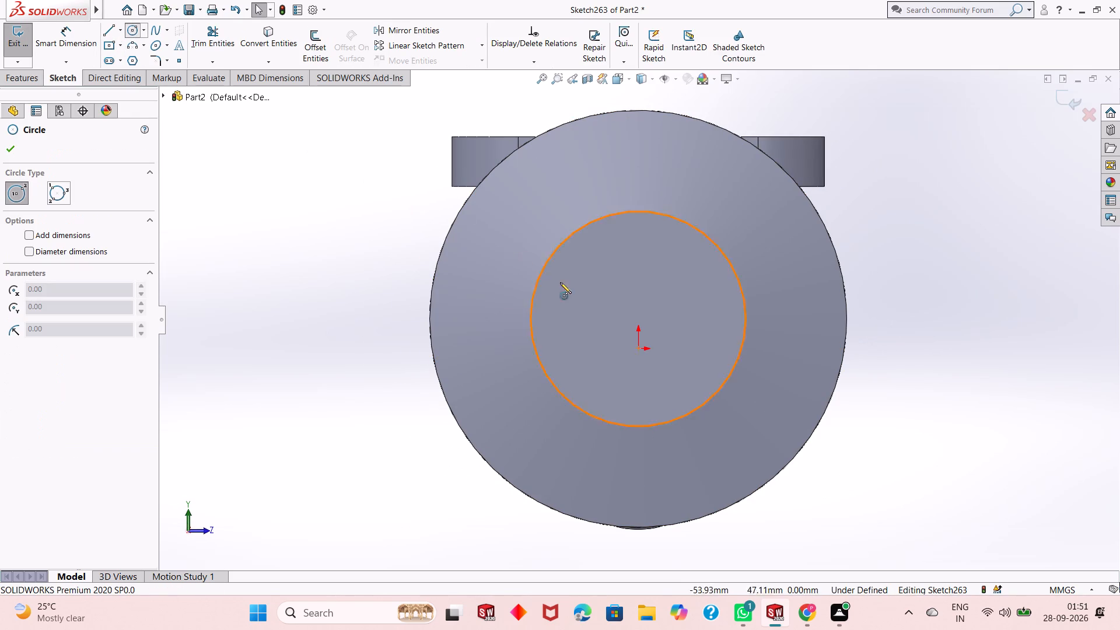
Examine the revolved flange from several angles, including its closed raised face and the pipe joining behind it.
{"action": "middle_click_drag", "start_coordinate": [775, 331], "coordinate": [775, 332]}
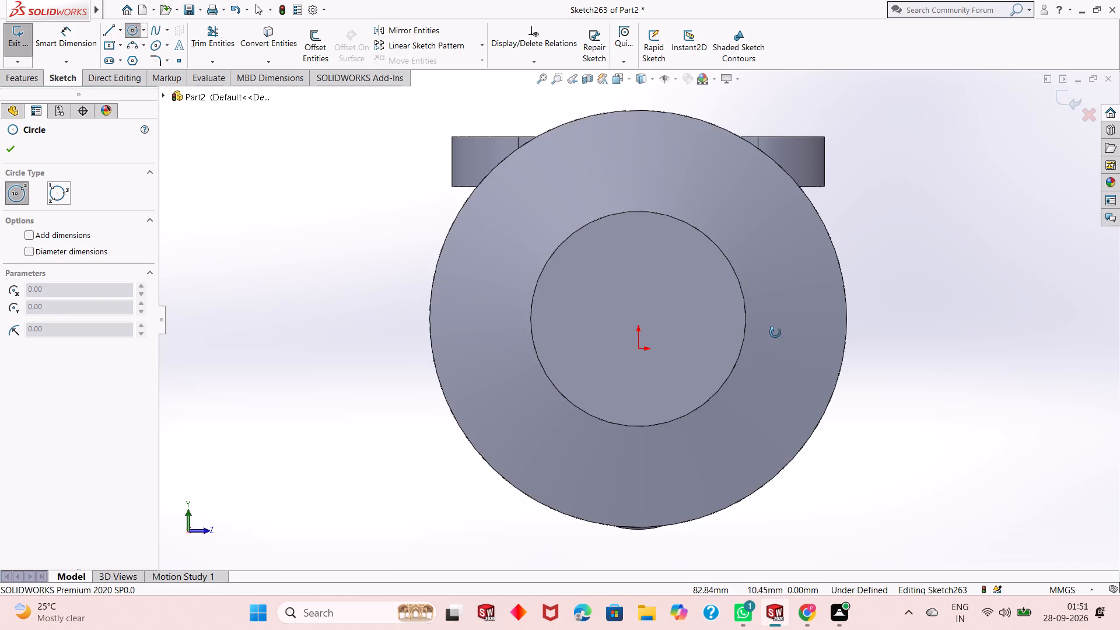
{"action": "middle_click_drag", "start_coordinate": [775, 332], "coordinate": [717, 344]}
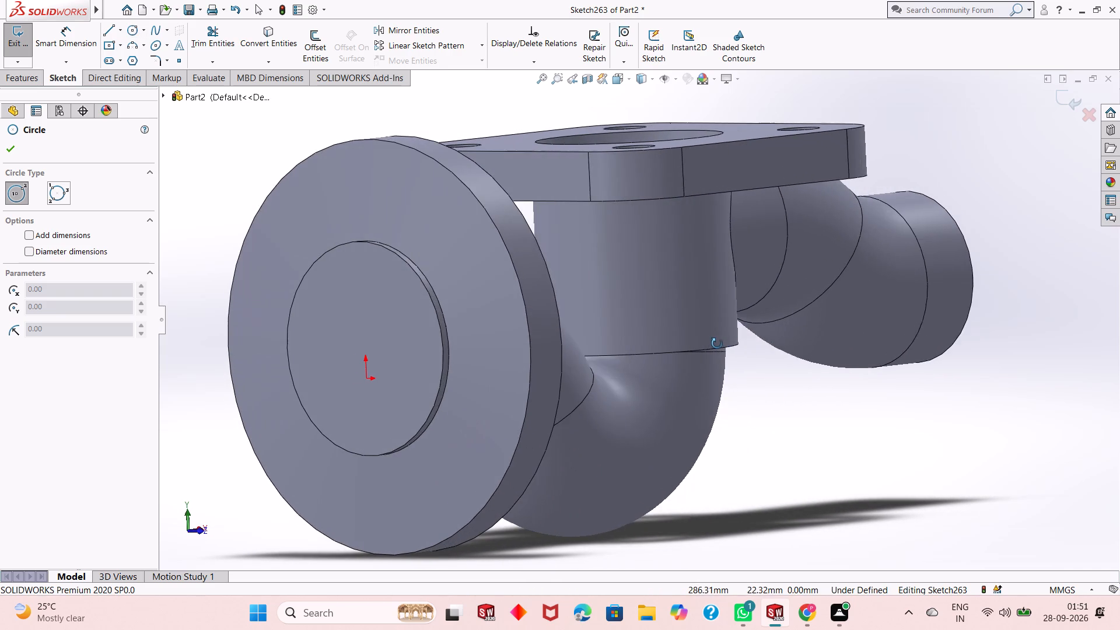
{"action": "middle_click_drag", "start_coordinate": [717, 344], "coordinate": [647, 348]}
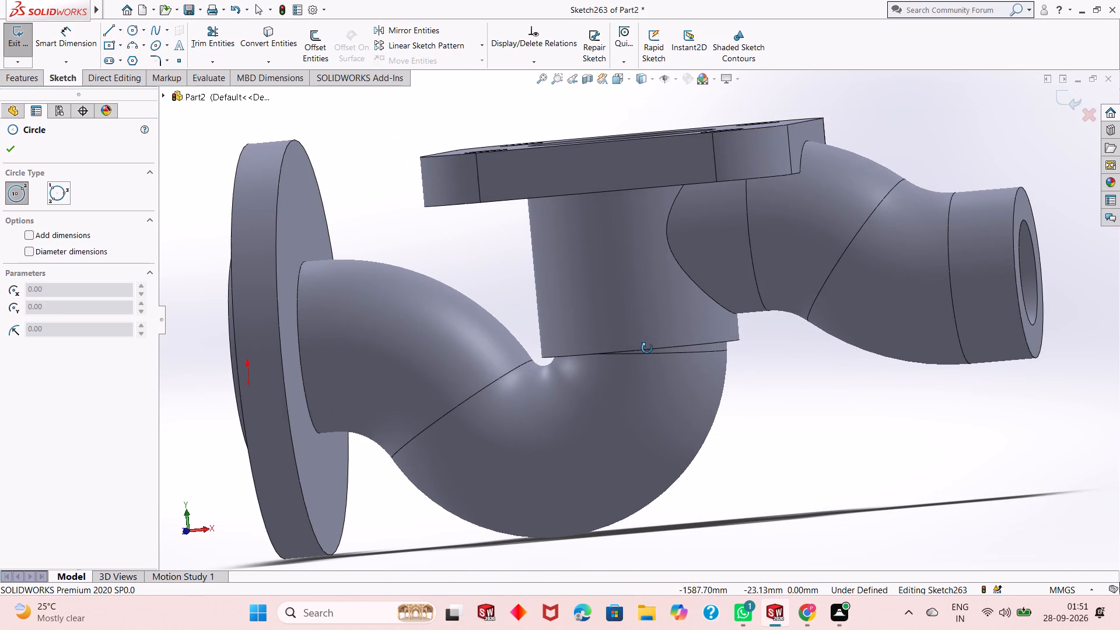
{"action": "middle_click_drag", "start_coordinate": [647, 348], "coordinate": [772, 336]}
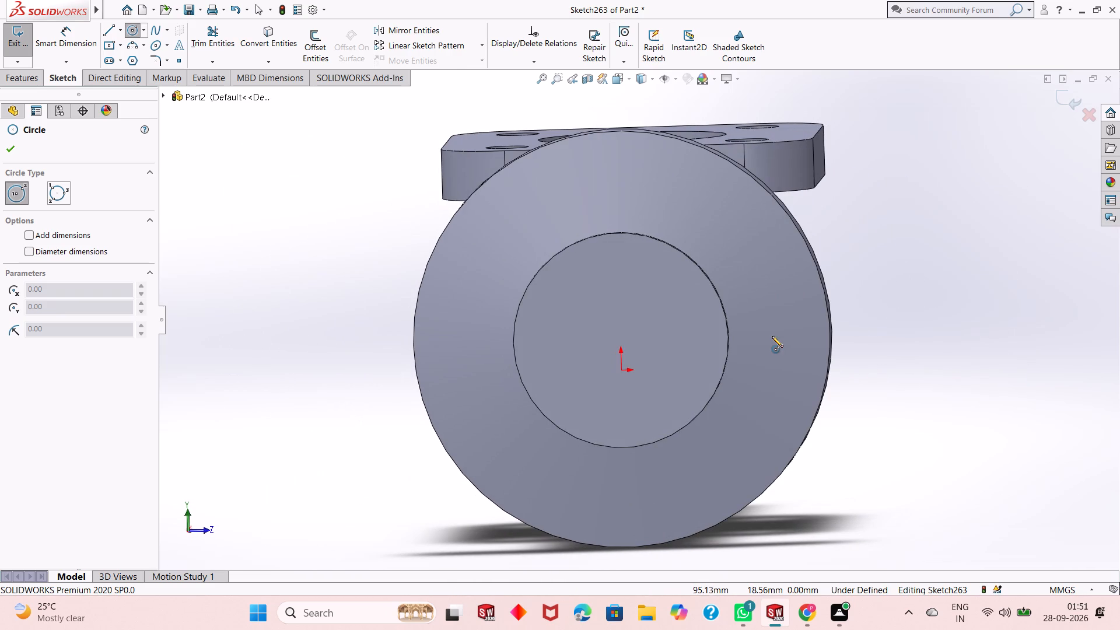
{"action": "middle_click_drag", "start_coordinate": [772, 334], "coordinate": [763, 323]}
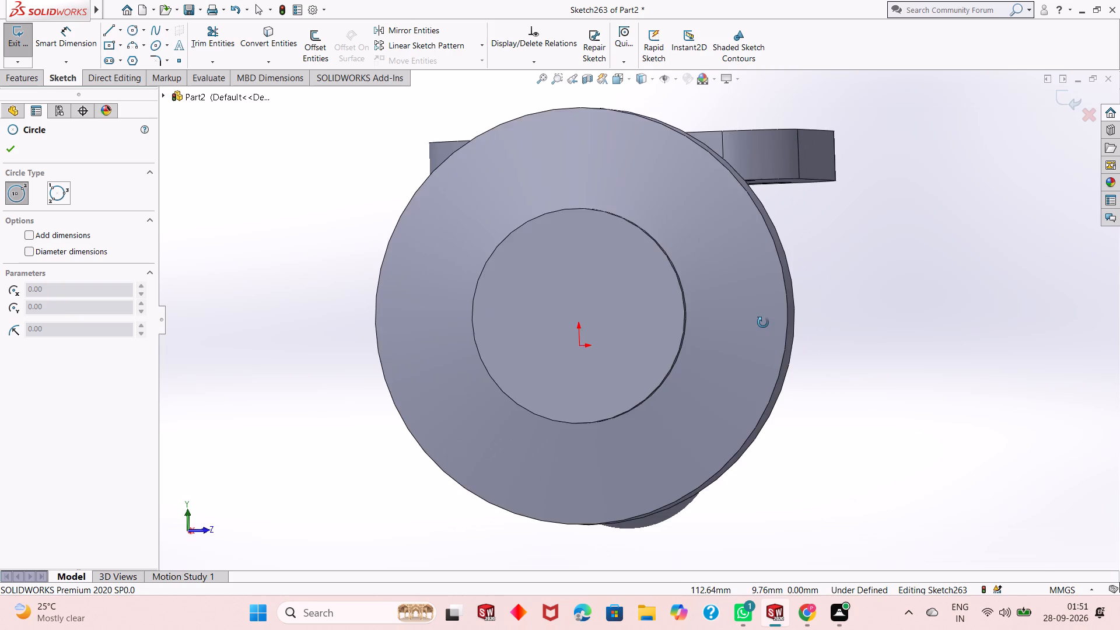
{"action": "middle_click_drag", "start_coordinate": [763, 323], "coordinate": [771, 344]}
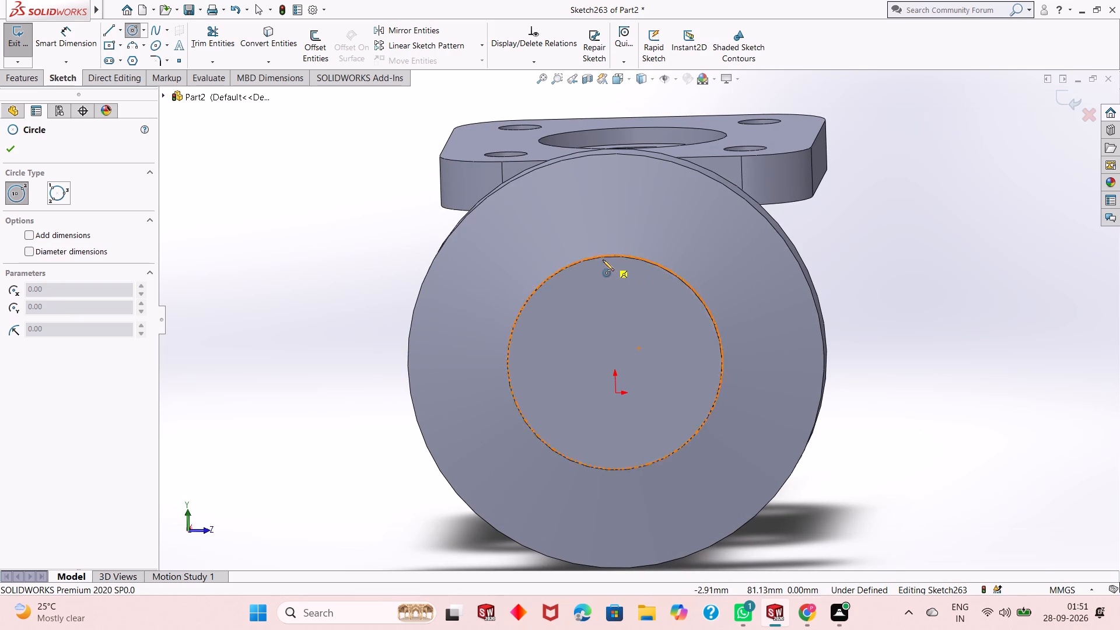
{"action": "middle_click_drag", "start_coordinate": [629, 319], "coordinate": [625, 361]}
{"action": "scroll", "coordinate": [629, 344], "scroll_direction": "down", "scroll_amount": 1}
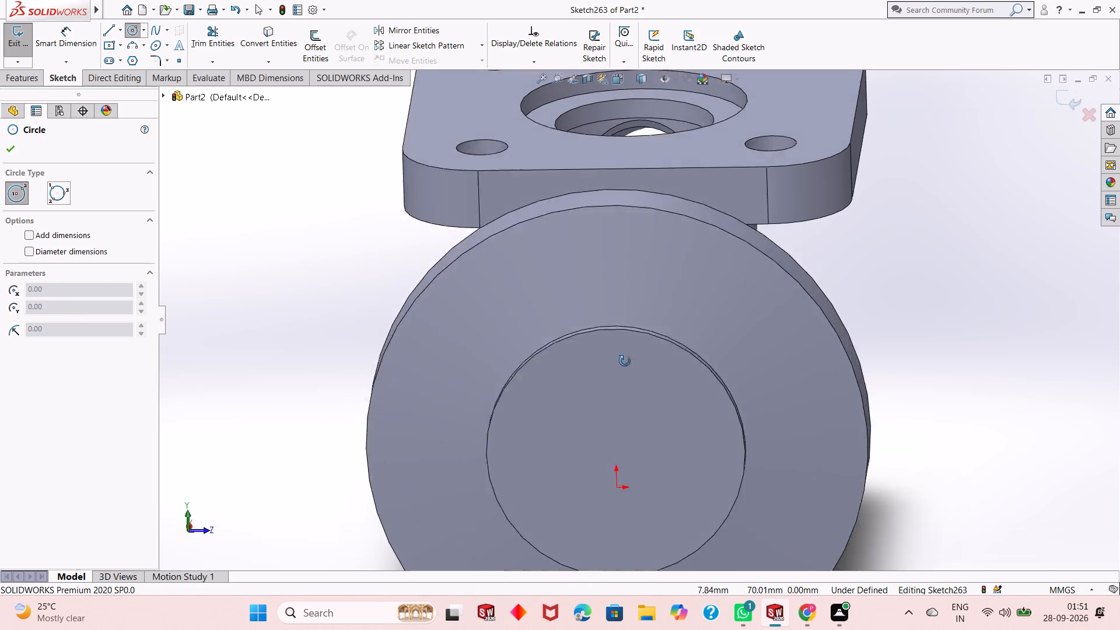
{"action": "middle_click_drag", "start_coordinate": [625, 361], "coordinate": [614, 292]}
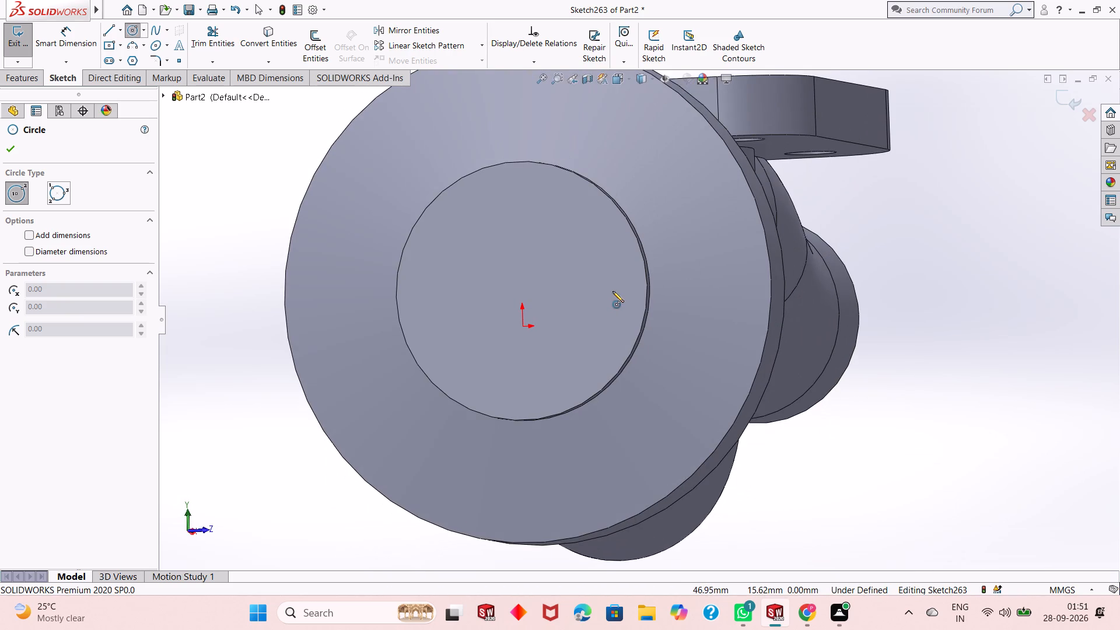
{"action": "middle_click_drag", "start_coordinate": [804, 390], "coordinate": [762, 415]}
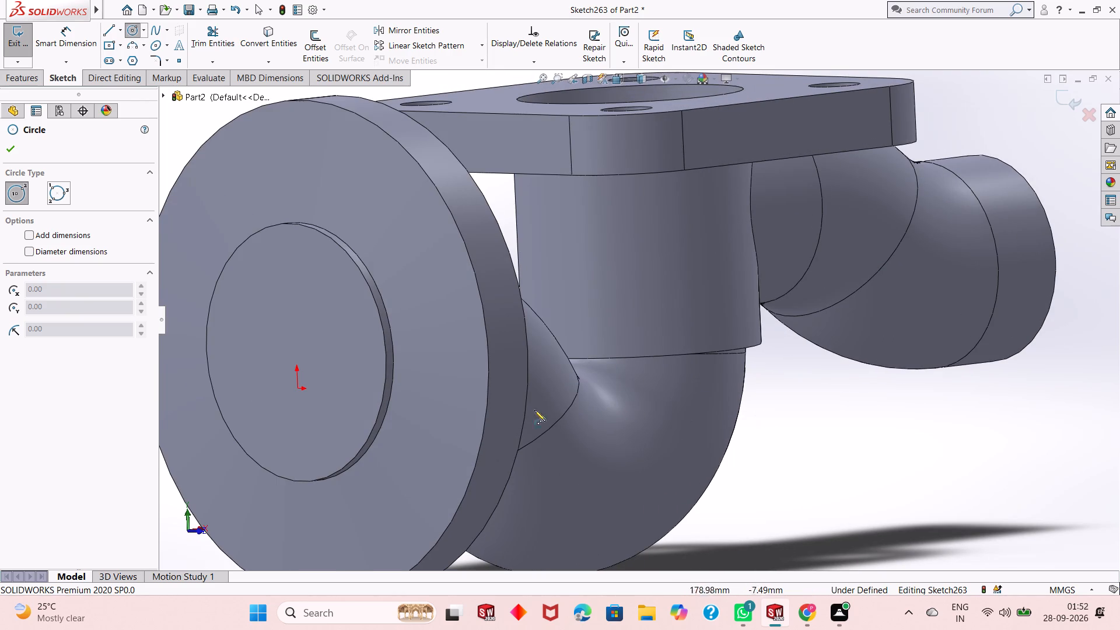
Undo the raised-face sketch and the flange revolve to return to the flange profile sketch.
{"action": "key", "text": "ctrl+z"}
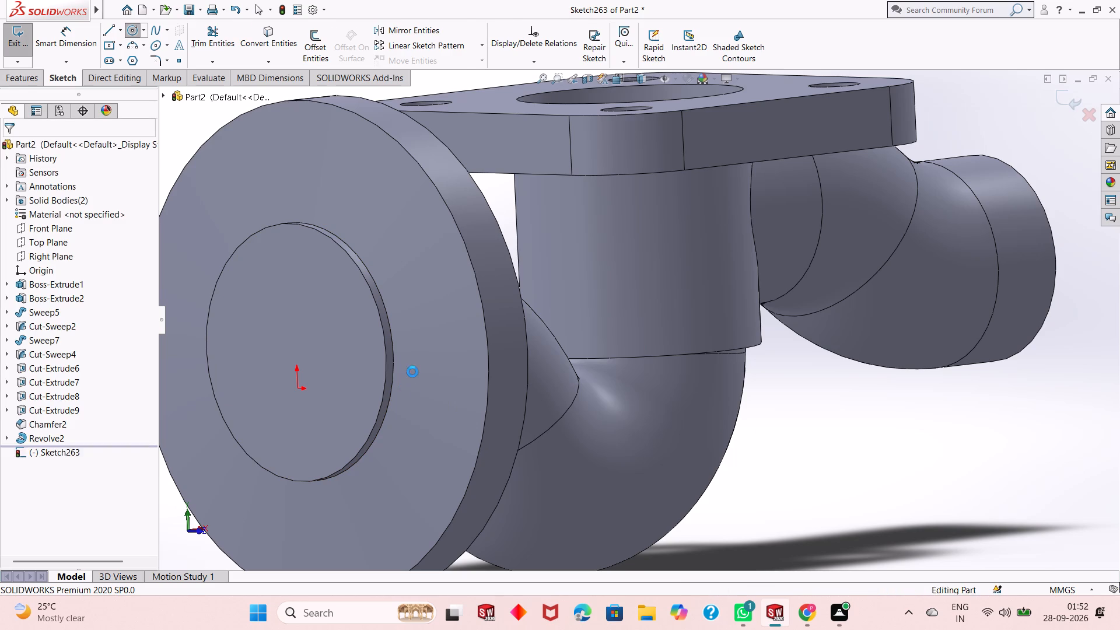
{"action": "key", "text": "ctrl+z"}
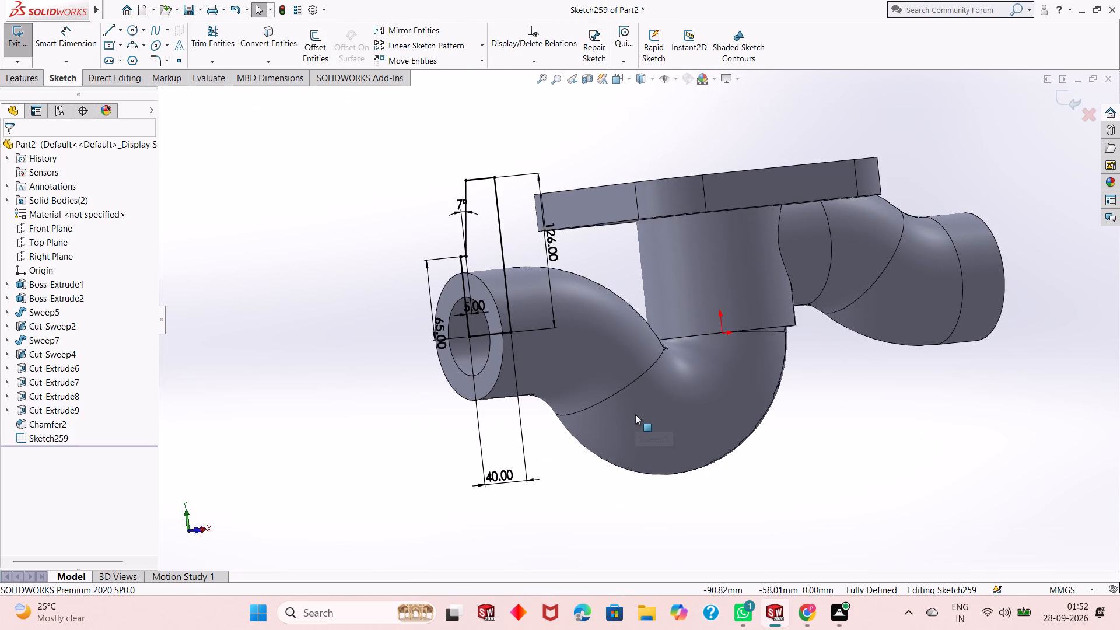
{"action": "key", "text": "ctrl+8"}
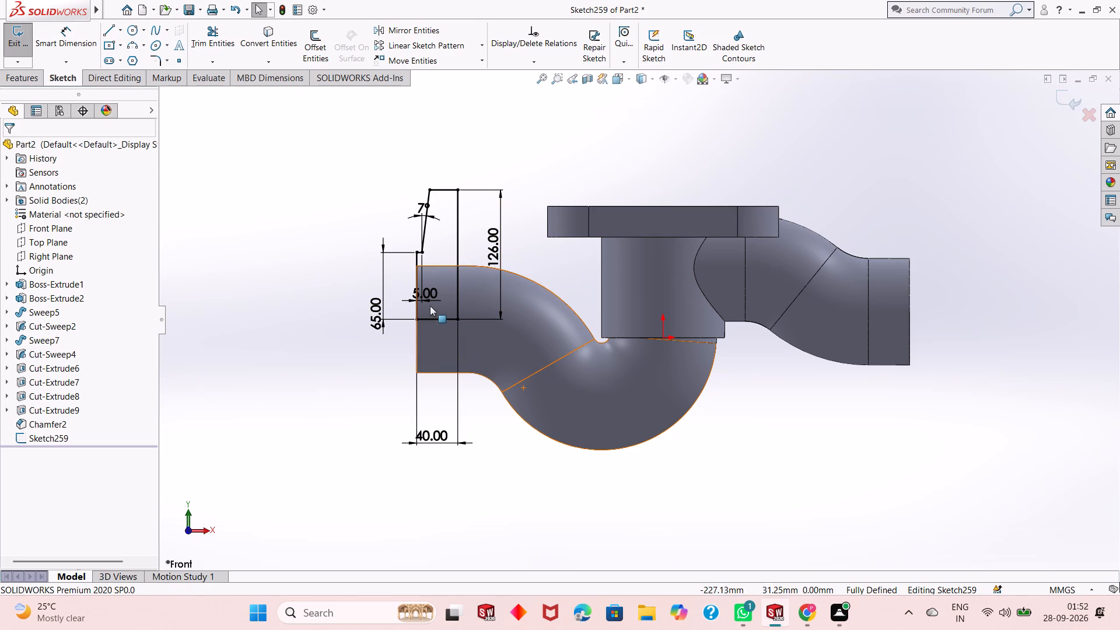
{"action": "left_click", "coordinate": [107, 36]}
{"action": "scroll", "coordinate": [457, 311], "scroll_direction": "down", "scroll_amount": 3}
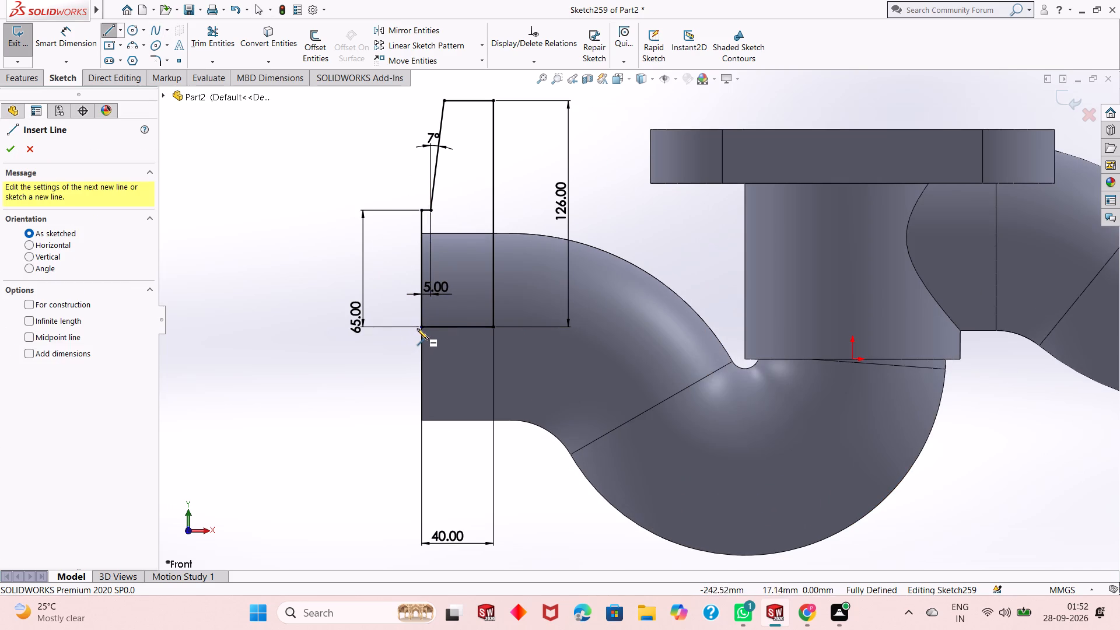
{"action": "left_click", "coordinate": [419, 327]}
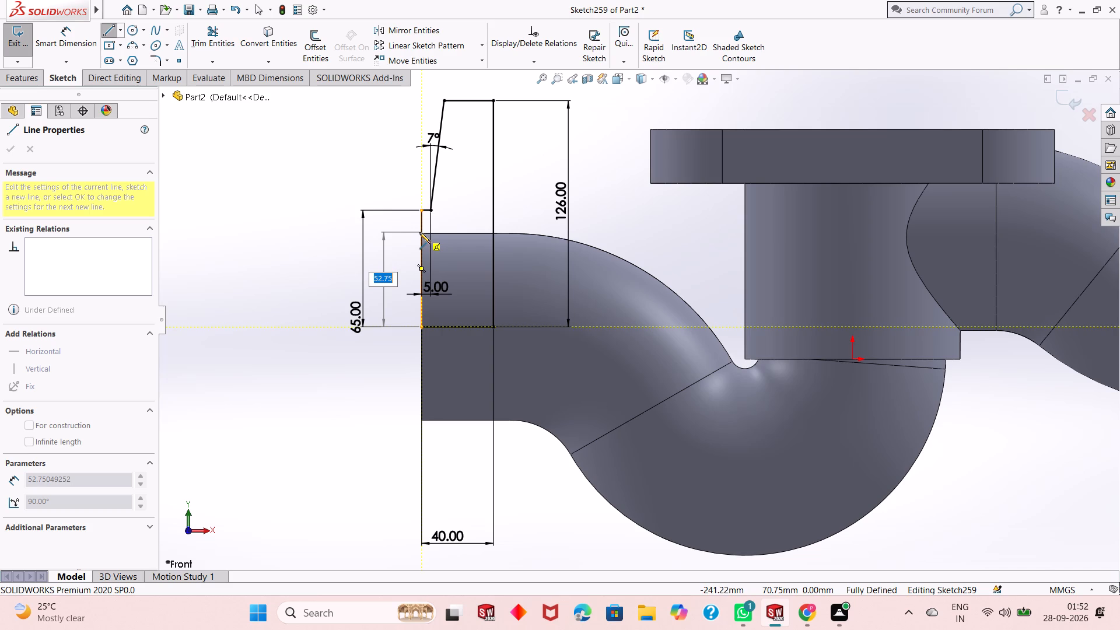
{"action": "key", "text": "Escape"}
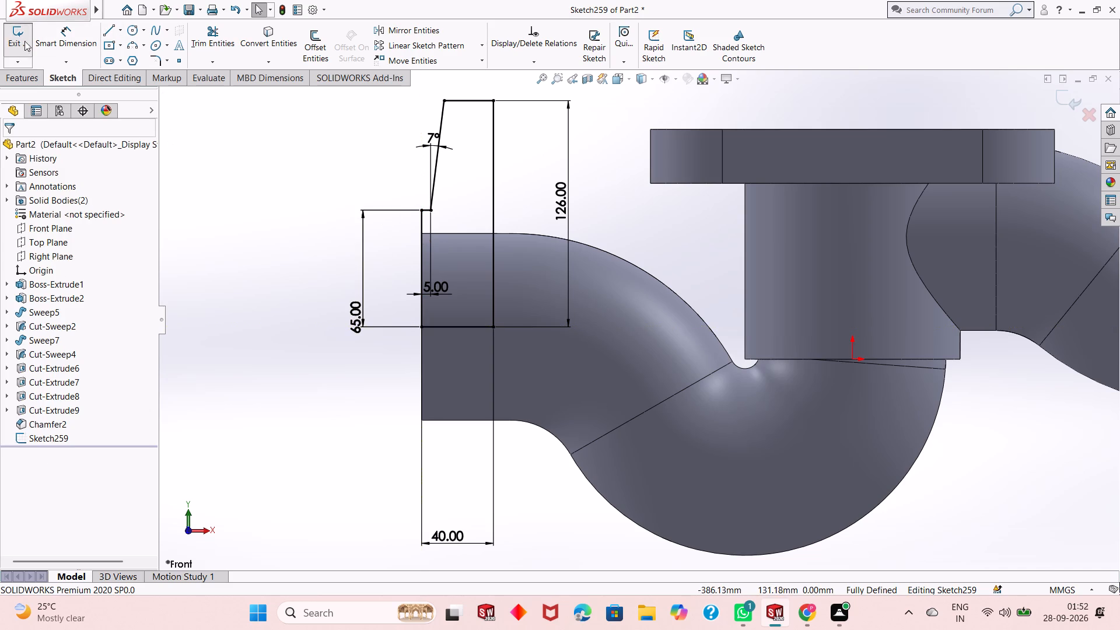
Revolve the stepped flange profile 360 degrees about its 40 mm bottom line, with the result merged.
{"action": "left_click", "coordinate": [40, 80]}
{"action": "left_click", "coordinate": [66, 49]}
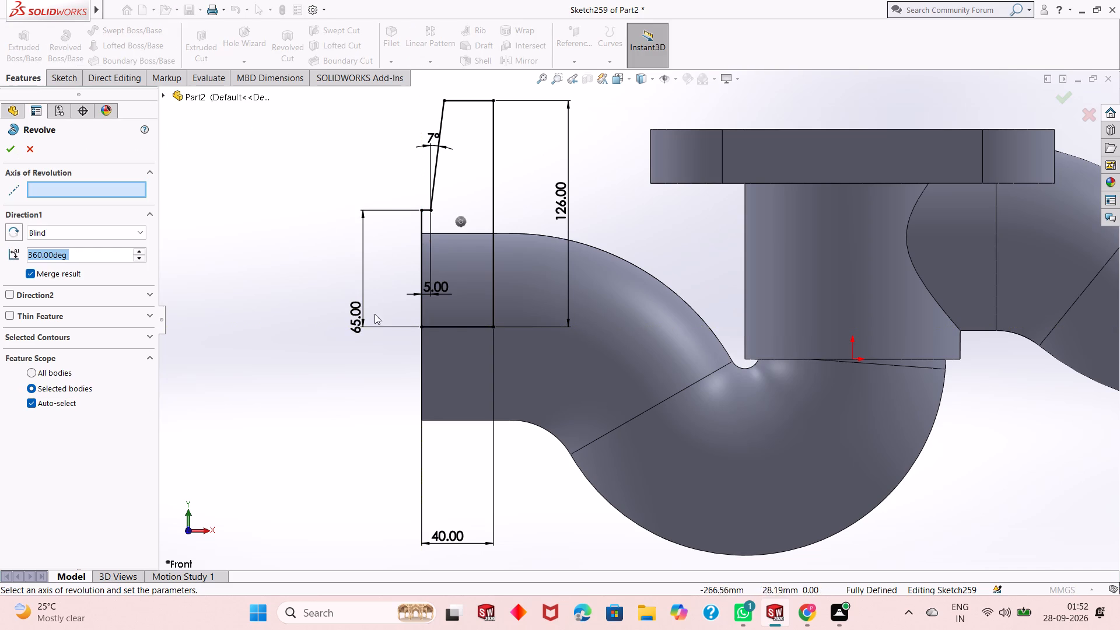
{"action": "left_click", "coordinate": [449, 328]}
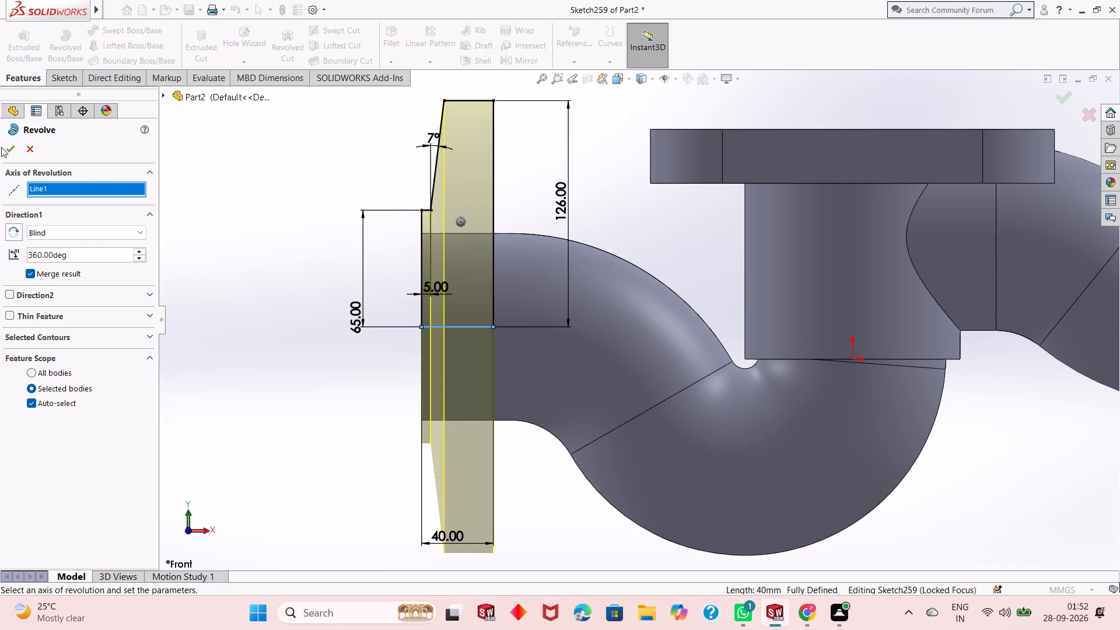
{"action": "left_click", "coordinate": [15, 149]}
{"action": "scroll", "coordinate": [484, 294], "scroll_direction": "up", "scroll_amount": 2}
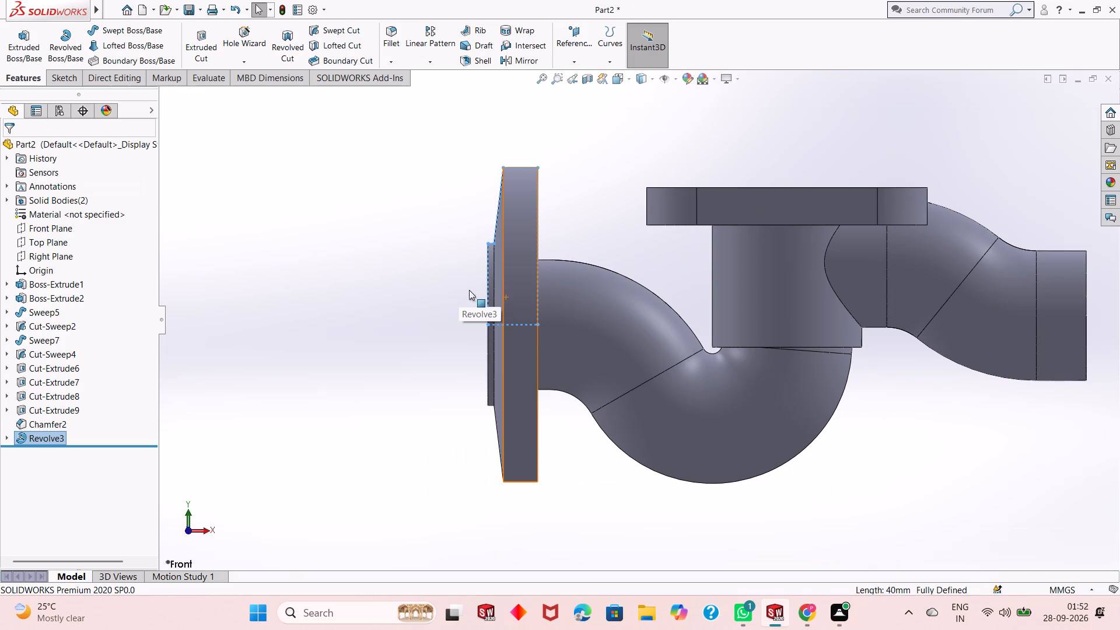
{"action": "left_click", "coordinate": [396, 291]}
Open a sketch on the revolved flange's circular raised face and view it face-on.
{"action": "middle_click_drag", "start_coordinate": [562, 335], "coordinate": [668, 330]}
{"action": "left_click", "coordinate": [687, 318]}
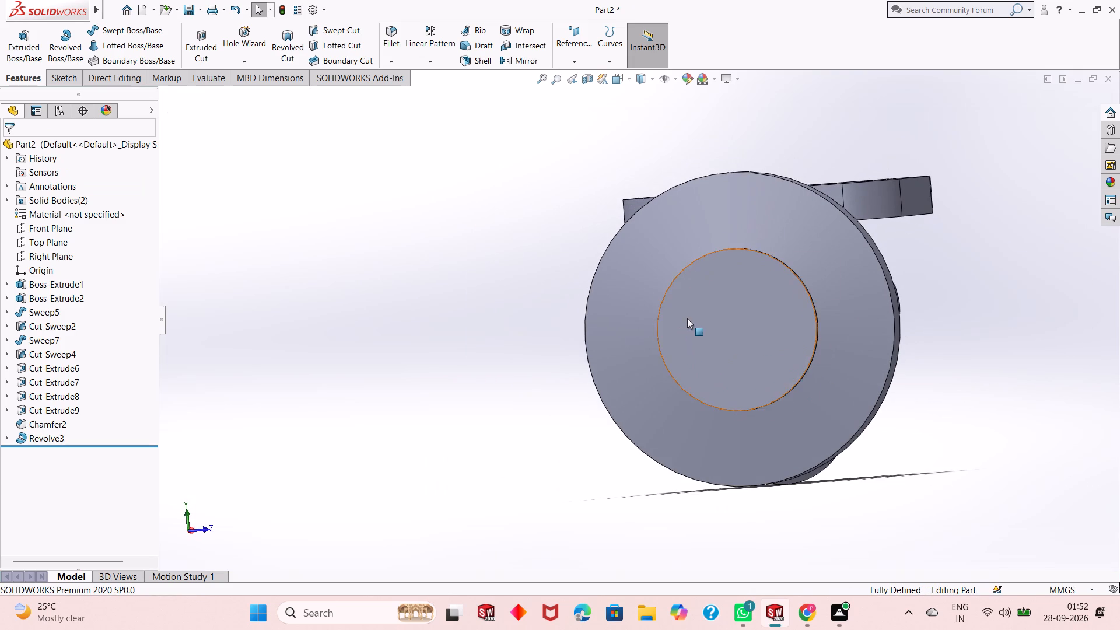
{"action": "left_click", "coordinate": [740, 288]}
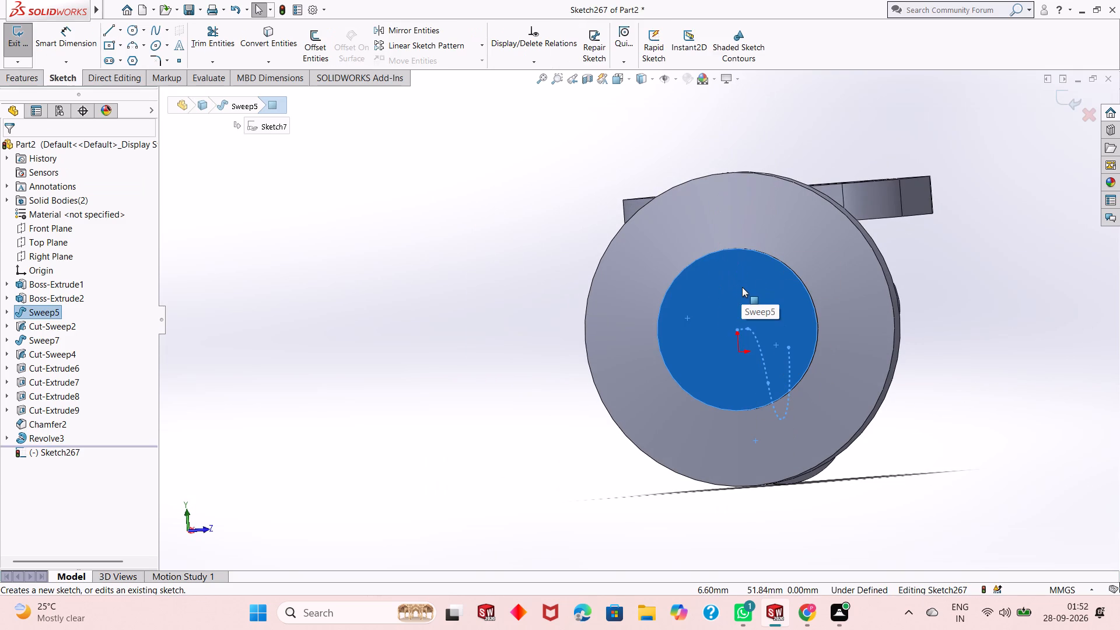
{"action": "key", "text": "ctrl+8"}
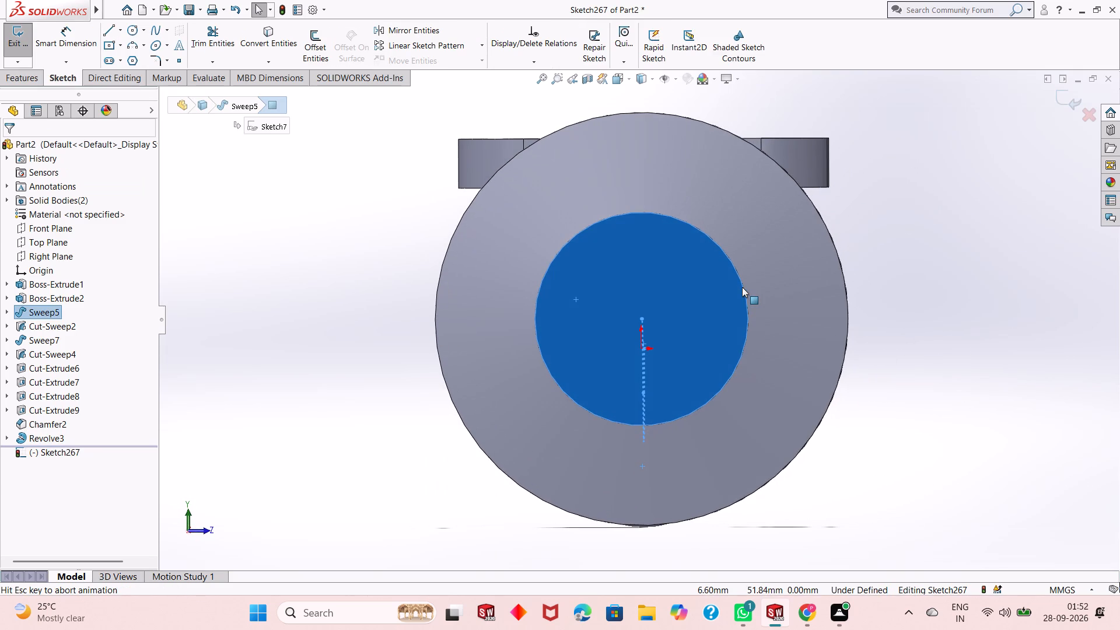
{"action": "key", "text": "Escape"}
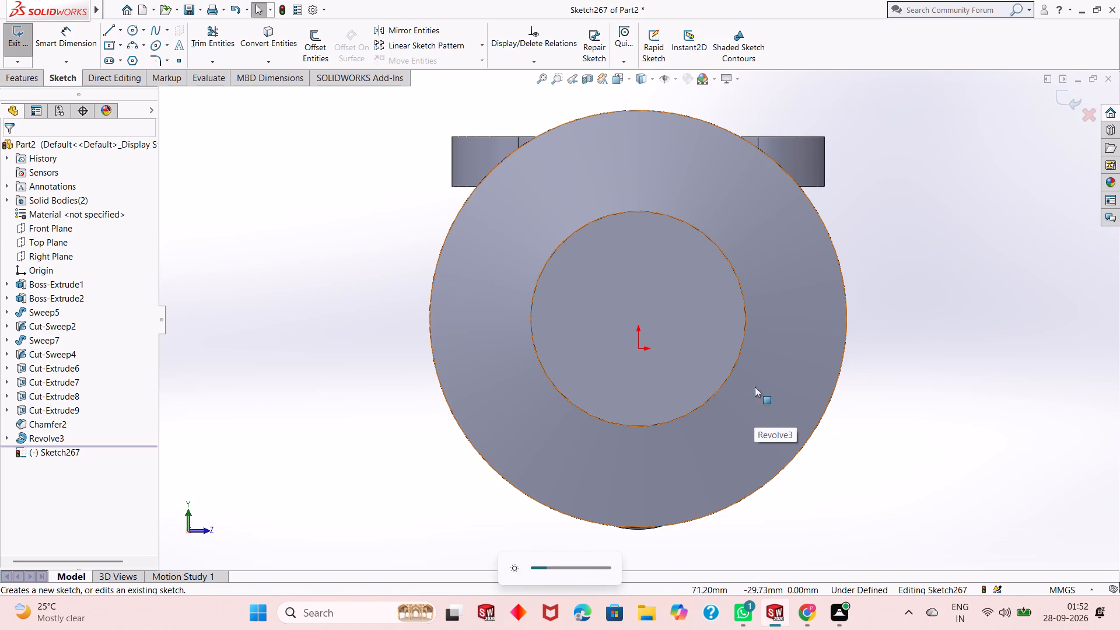
{"action": "scroll", "coordinate": [731, 372], "scroll_direction": "up", "scroll_amount": 1}
{"action": "middle_click_drag", "start_coordinate": [793, 351], "coordinate": [759, 363]}
{"action": "scroll", "coordinate": [756, 363], "scroll_direction": "up", "scroll_amount": 1}
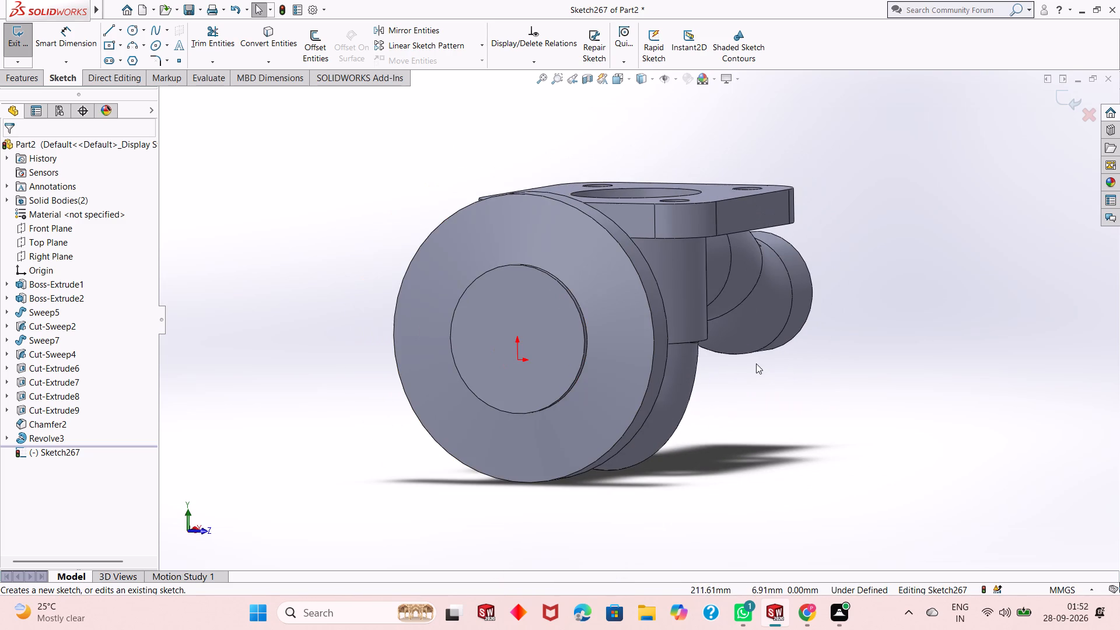
{"action": "middle_click_drag", "start_coordinate": [583, 336], "coordinate": [603, 333]}
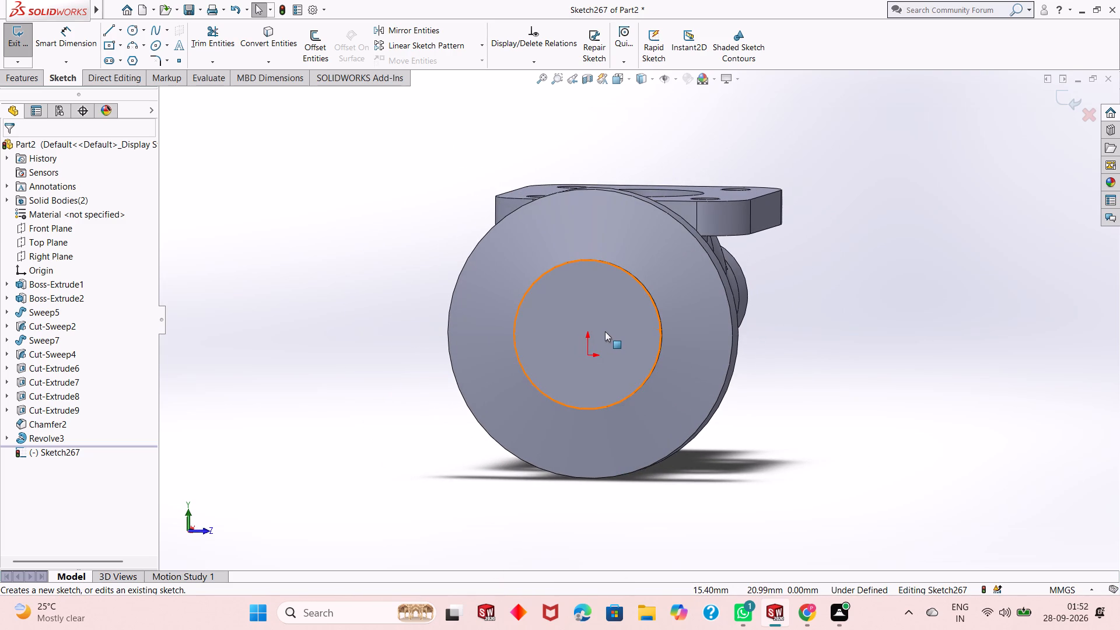
{"action": "key", "text": "ctrl+8"}
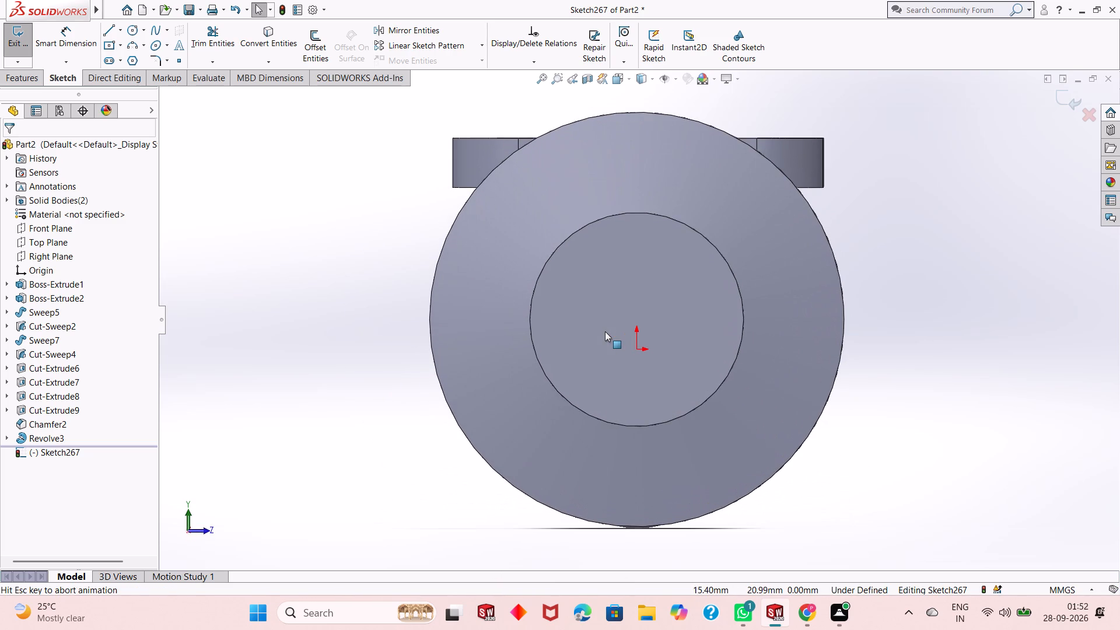
Sketch a circle about 73 mm in diameter, centred on the flange's raised face.
{"action": "left_click", "coordinate": [129, 30]}
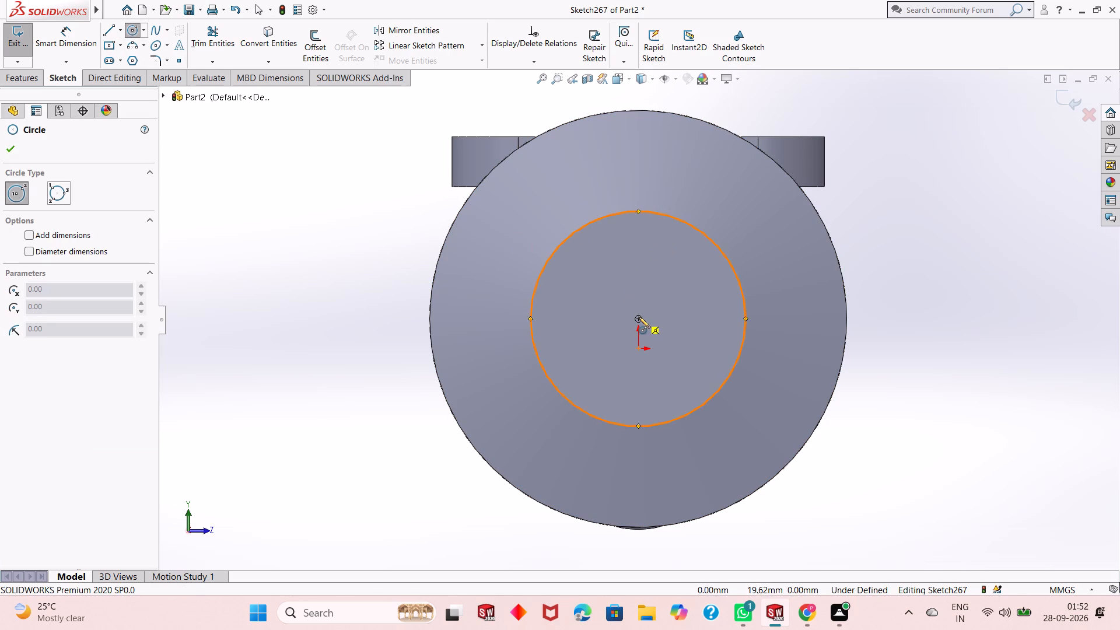
{"action": "left_click", "coordinate": [639, 318]}
{"action": "left_click", "coordinate": [661, 263]}
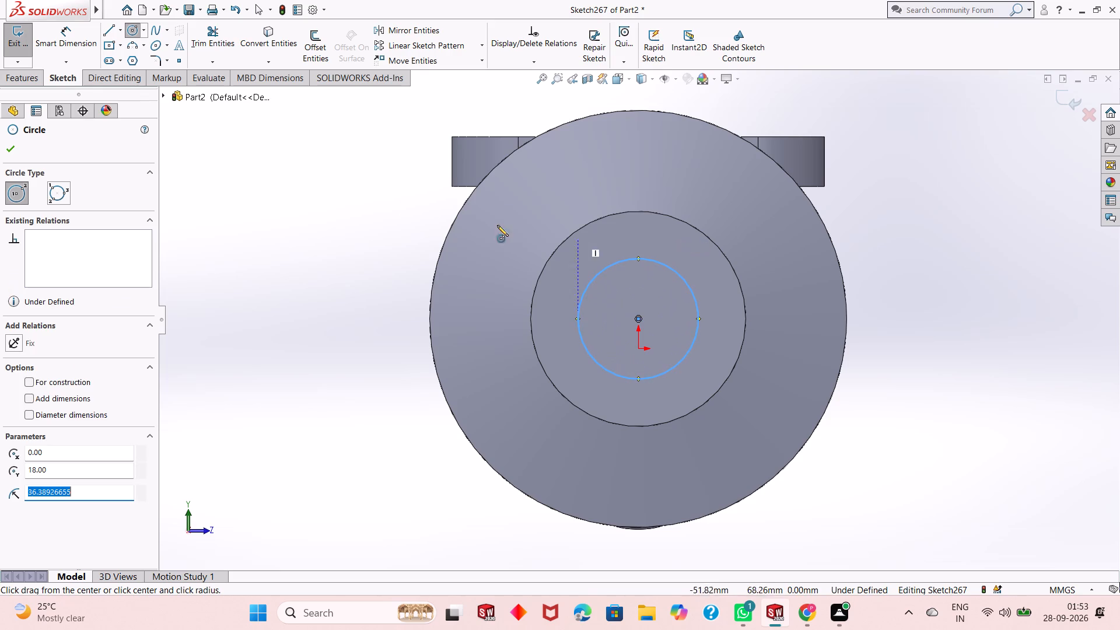
{"action": "right_click", "coordinate": [171, 188]}
{"action": "left_click", "coordinate": [236, 204]}
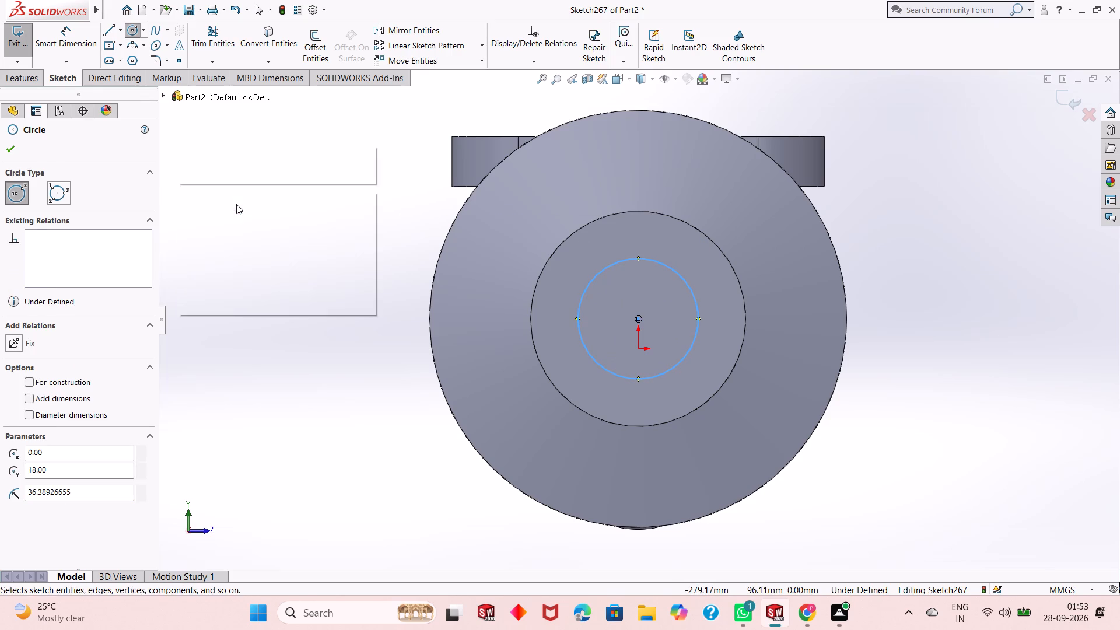
Dimension the circle on the raised face with a diameter of 64 mm.
{"action": "left_click", "coordinate": [73, 45]}
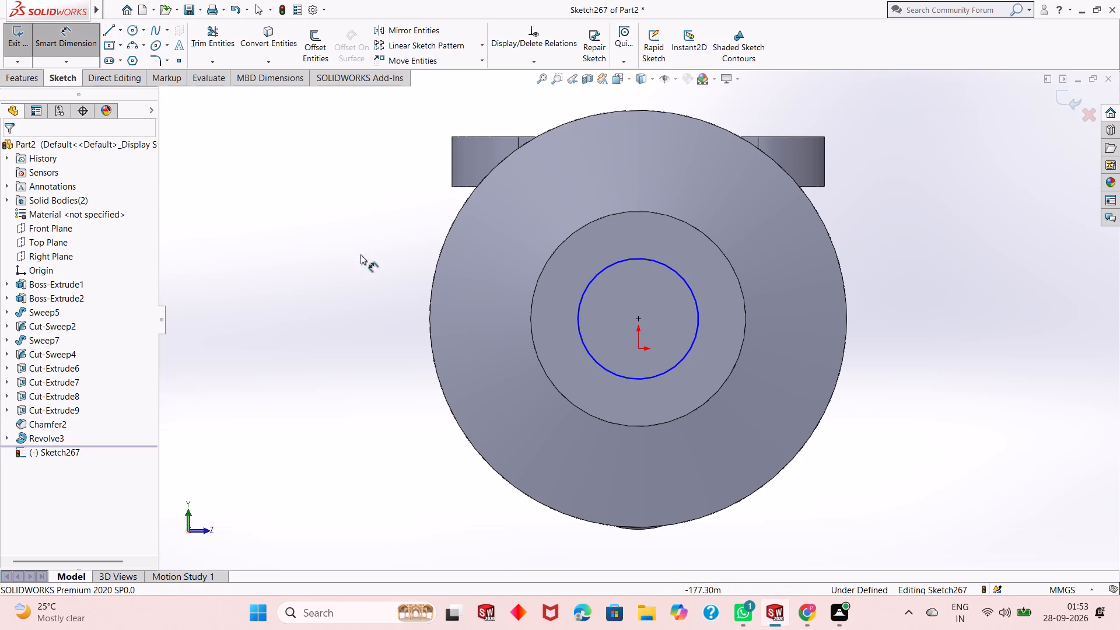
{"action": "left_click", "coordinate": [580, 342]}
{"action": "left_click", "coordinate": [358, 457]}
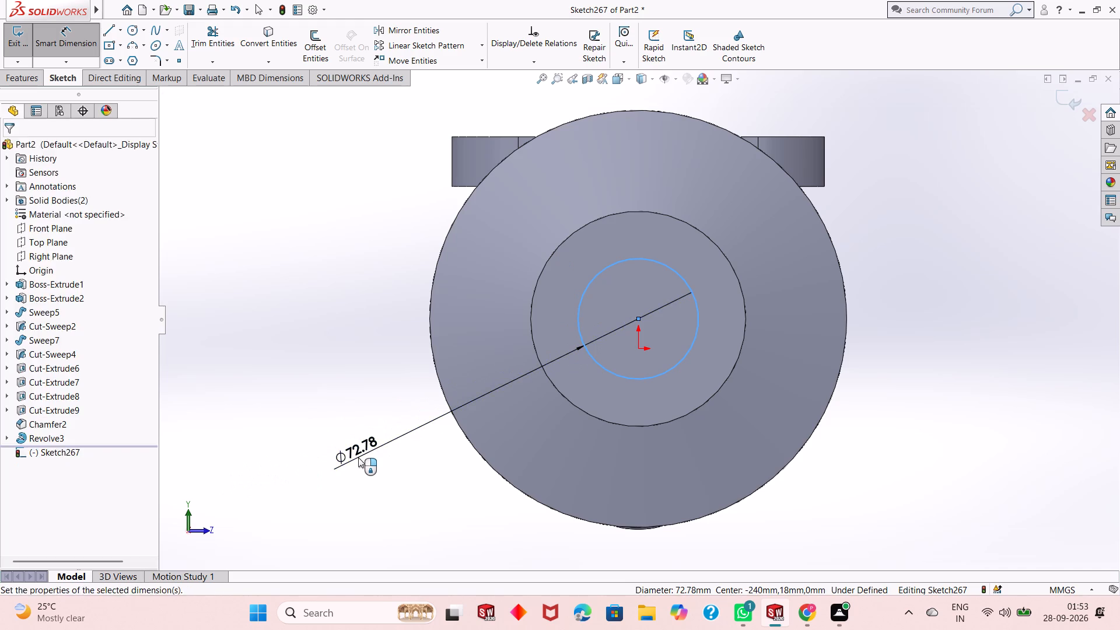
{"action": "type", "text": "64"}
{"action": "key", "text": "Return"}
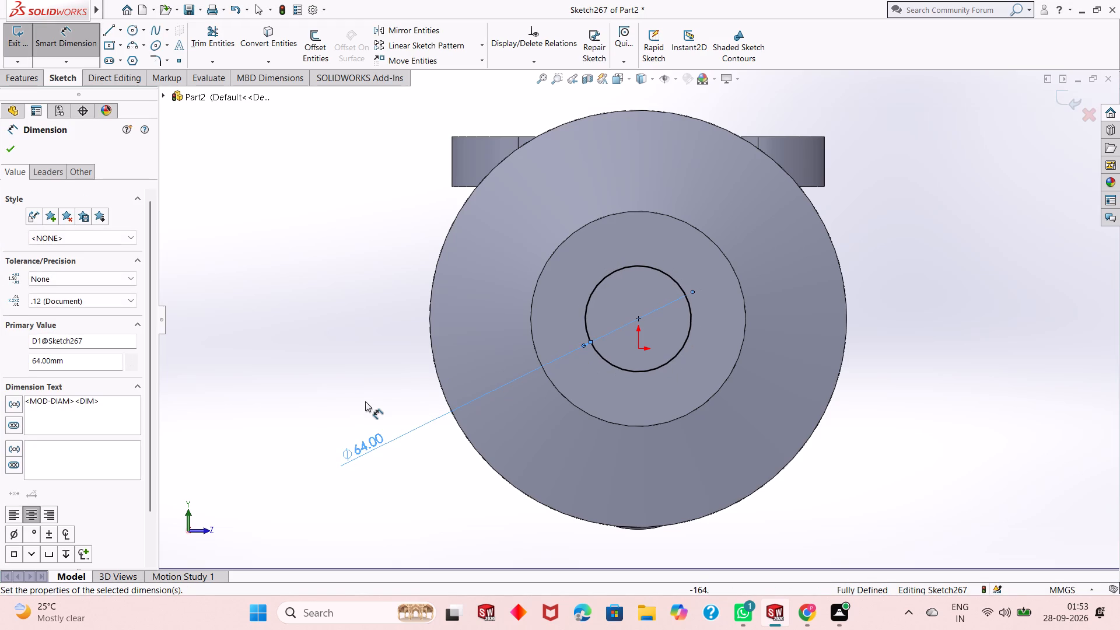
{"action": "middle_click_drag", "start_coordinate": [365, 401], "coordinate": [349, 402]}
{"action": "scroll", "coordinate": [348, 401], "scroll_direction": "up", "scroll_amount": 1}
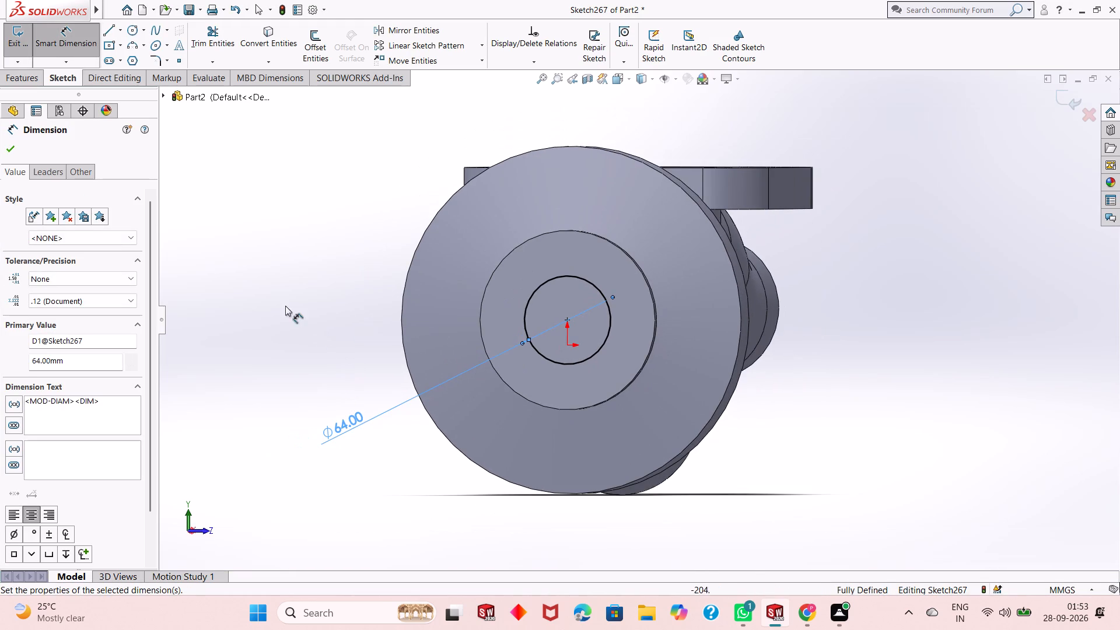
{"action": "right_click", "coordinate": [257, 267]}
{"action": "left_click", "coordinate": [285, 306]}
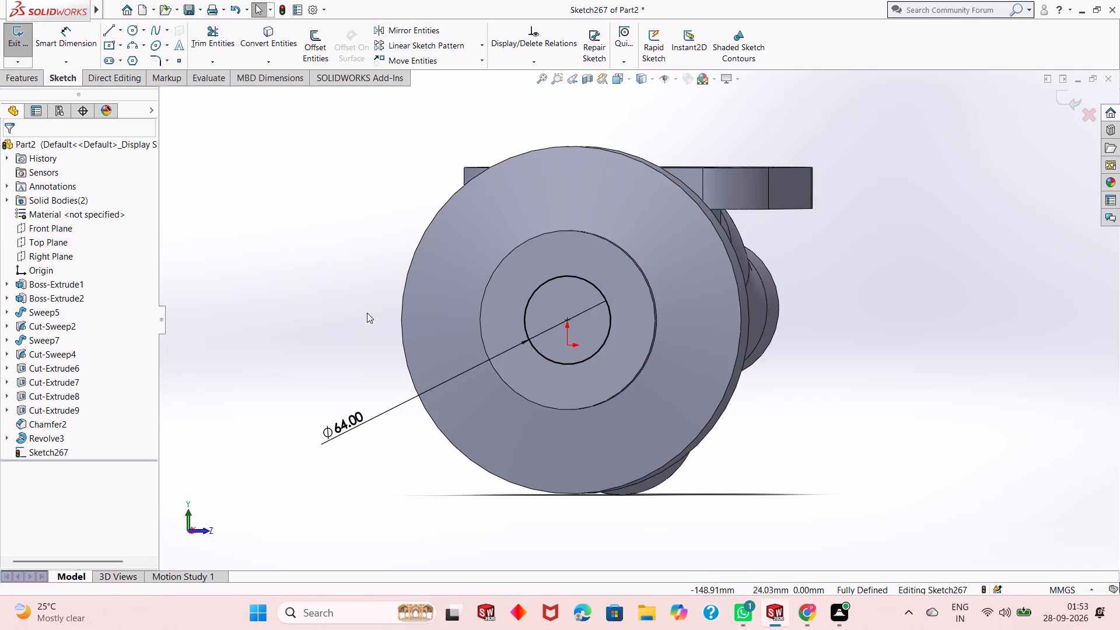
{"action": "middle_click_drag", "start_coordinate": [367, 313], "coordinate": [333, 333]}
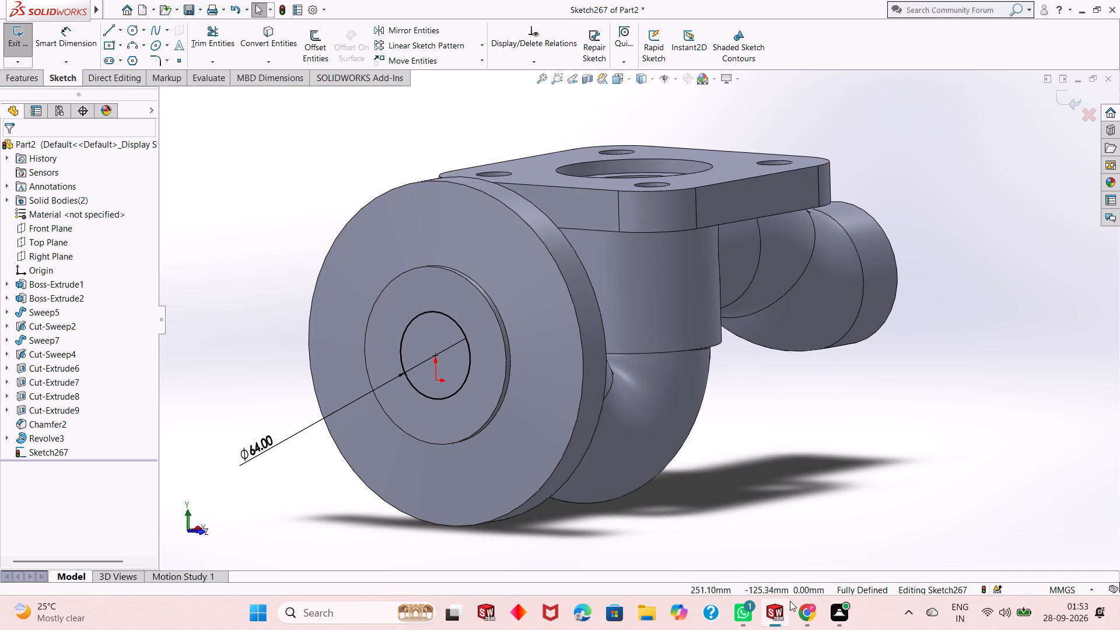
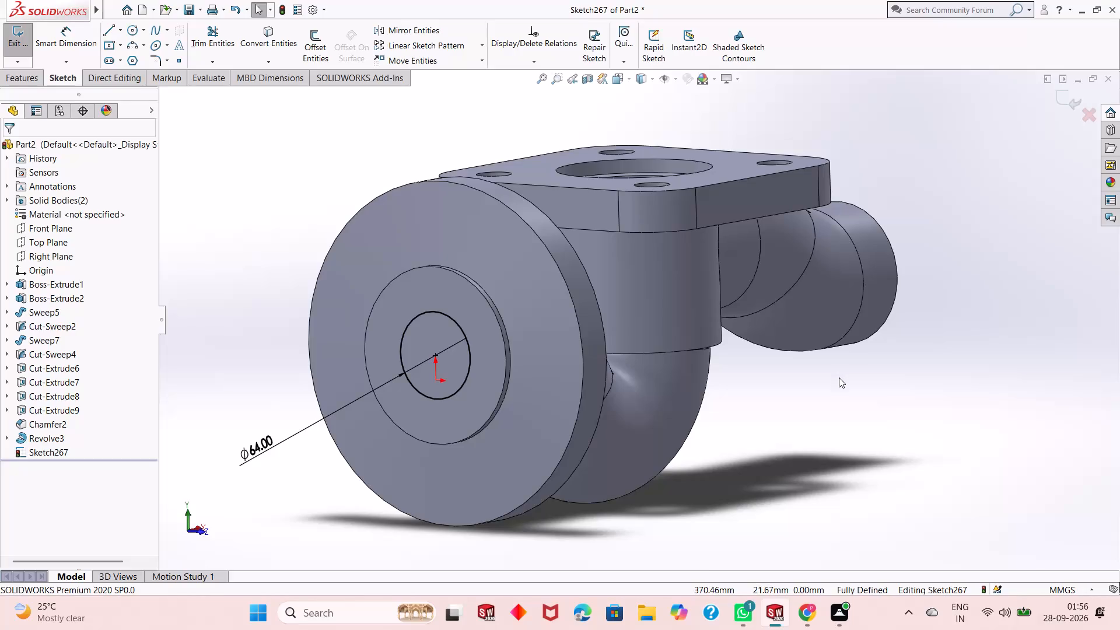
Cut-extrude the 64 mm circle sketched on the round flange's raised face to a blind depth of 28 mm.
{"action": "scroll", "coordinate": [698, 386], "scroll_direction": "up", "scroll_amount": 2}
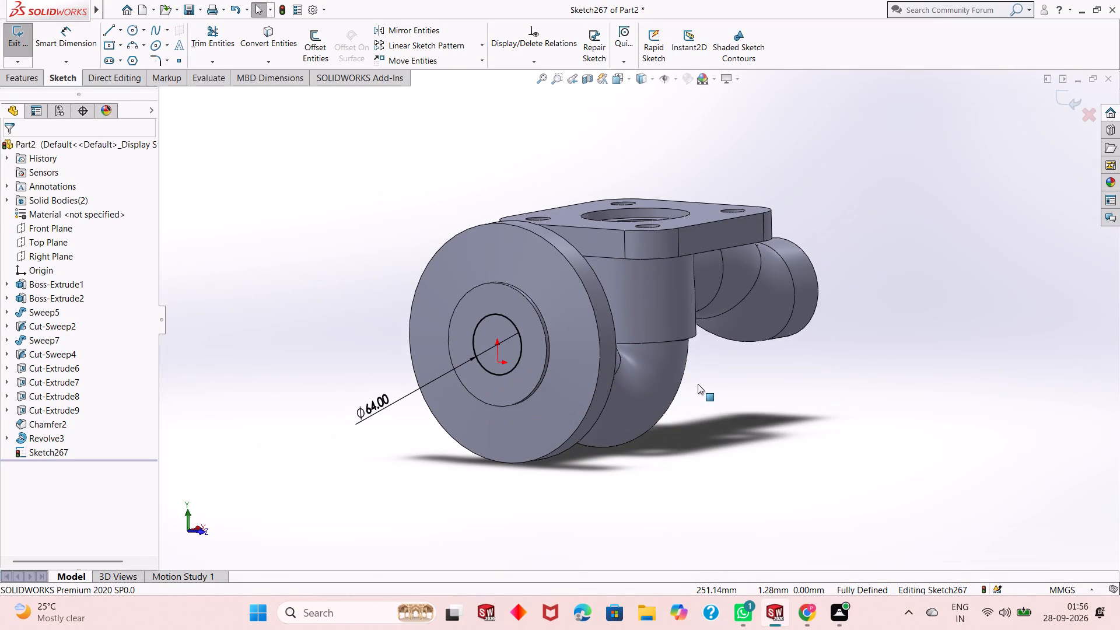
{"action": "scroll", "coordinate": [645, 318], "scroll_direction": "down", "scroll_amount": 1}
{"action": "scroll", "coordinate": [661, 350], "scroll_direction": "up", "scroll_amount": 2}
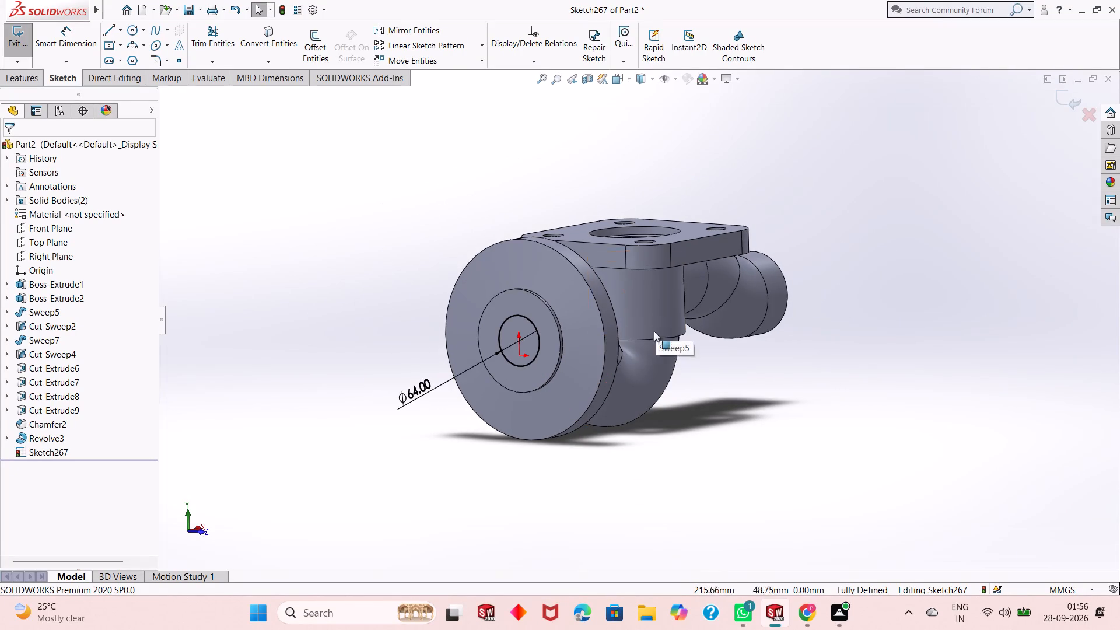
{"action": "middle_click_drag", "start_coordinate": [651, 337], "coordinate": [631, 425]}
{"action": "scroll", "coordinate": [646, 321], "scroll_direction": "down", "scroll_amount": 1}
{"action": "middle_click_drag", "start_coordinate": [716, 377], "coordinate": [734, 387]}
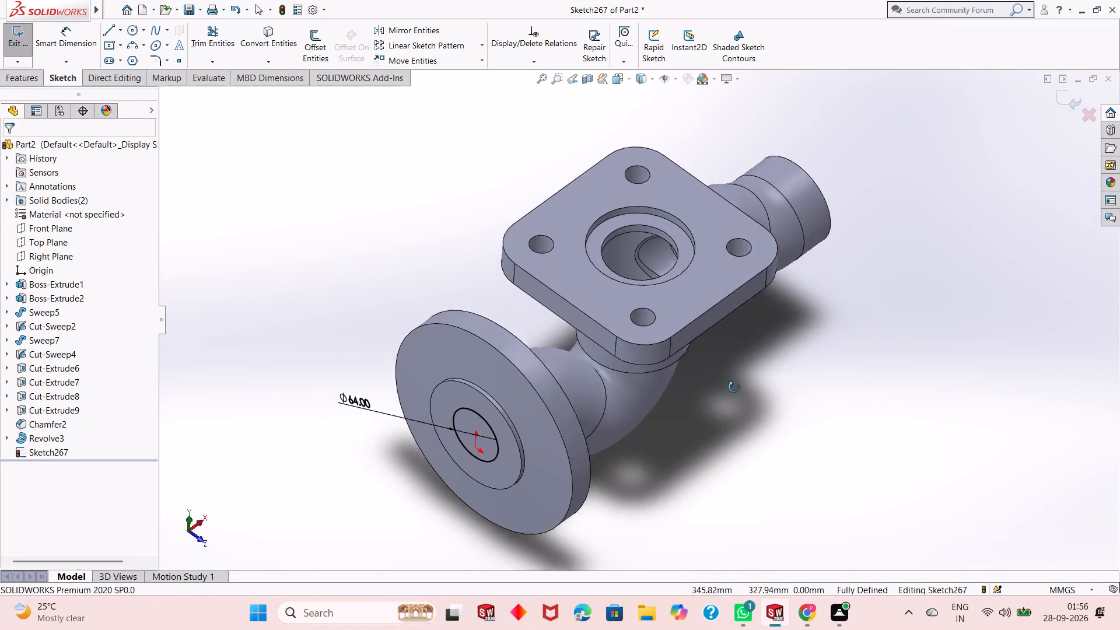
{"action": "middle_click_drag", "start_coordinate": [734, 387], "coordinate": [715, 329]}
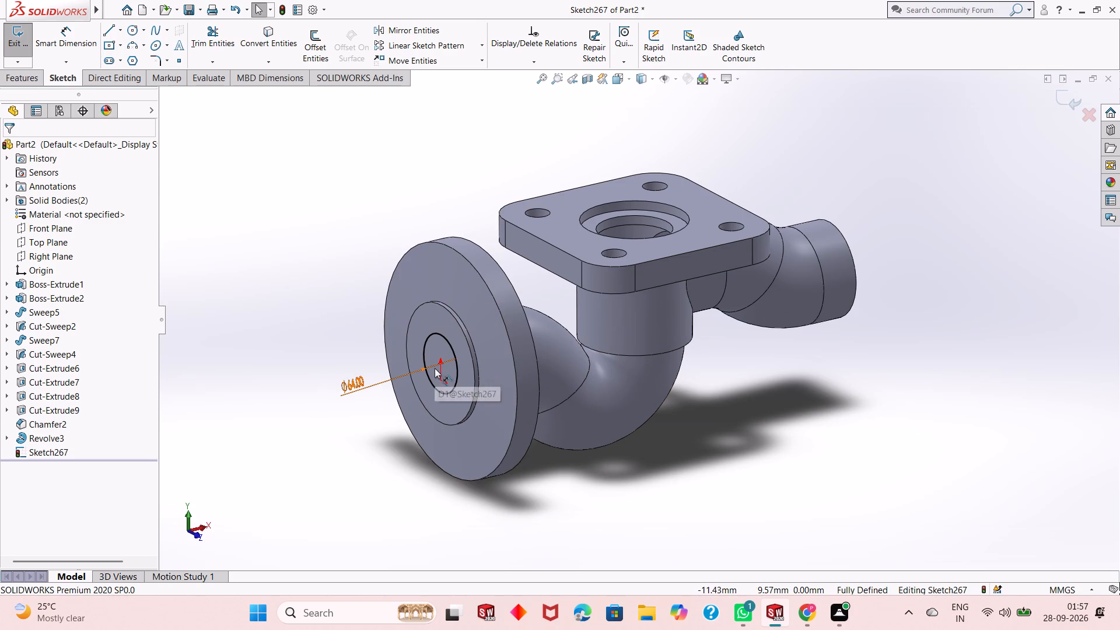
{"action": "key", "text": "ctrl+8"}
{"action": "scroll", "coordinate": [481, 313], "scroll_direction": "up", "scroll_amount": 1}
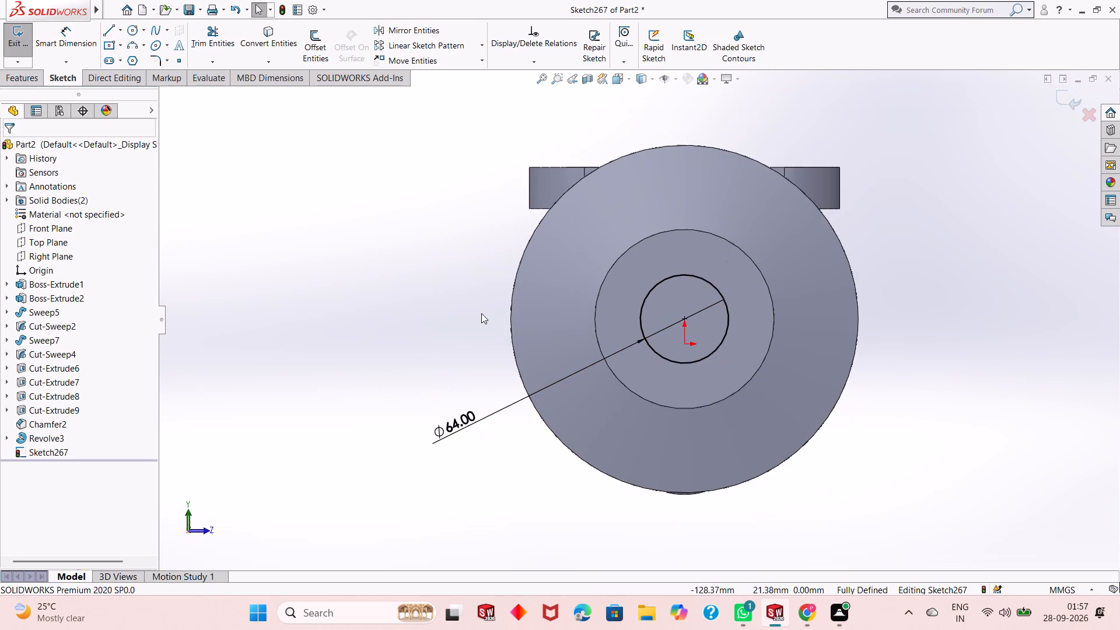
{"action": "left_click", "coordinate": [32, 75]}
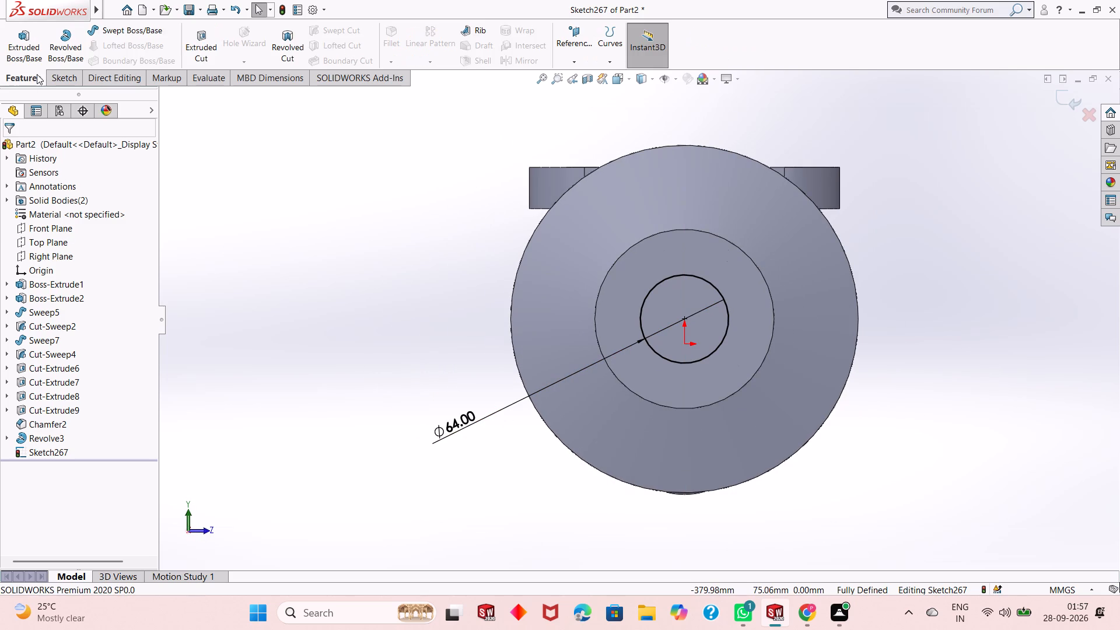
{"action": "left_click", "coordinate": [196, 44]}
{"action": "middle_click_drag", "start_coordinate": [351, 306], "coordinate": [322, 327]}
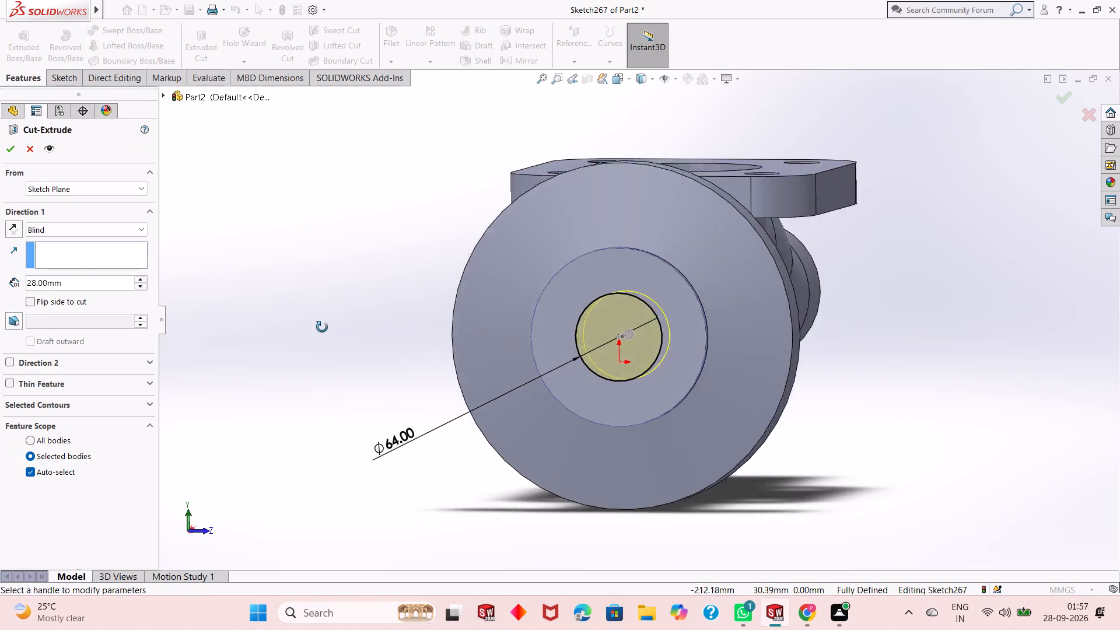
{"action": "middle_click_drag", "start_coordinate": [322, 327], "coordinate": [316, 332]}
{"action": "left_click", "coordinate": [11, 149]}
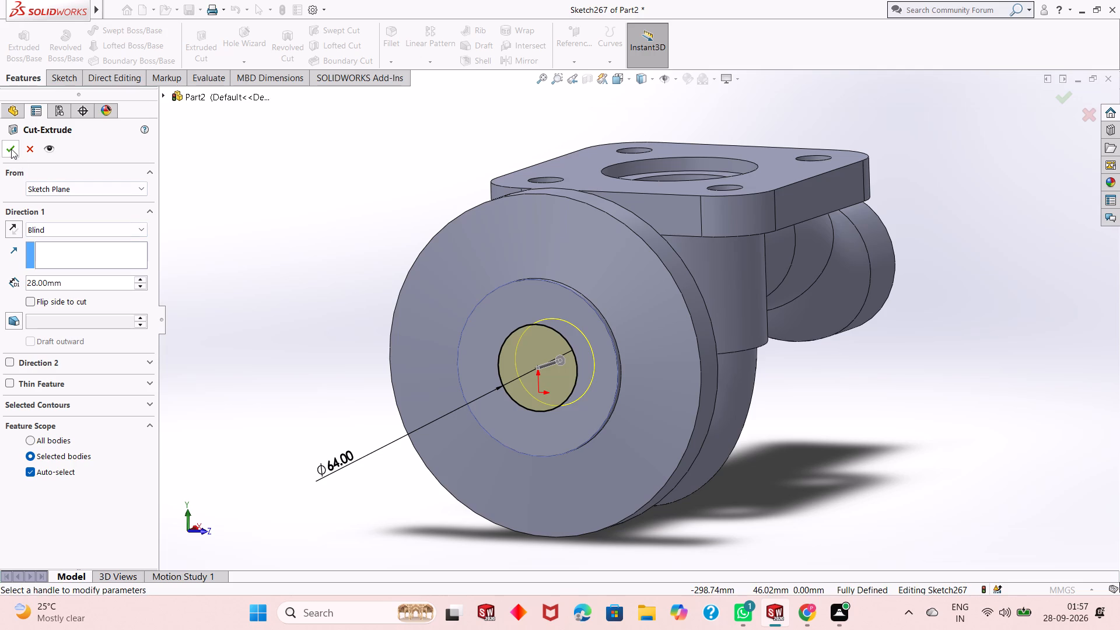
{"action": "left_click", "coordinate": [344, 360]}
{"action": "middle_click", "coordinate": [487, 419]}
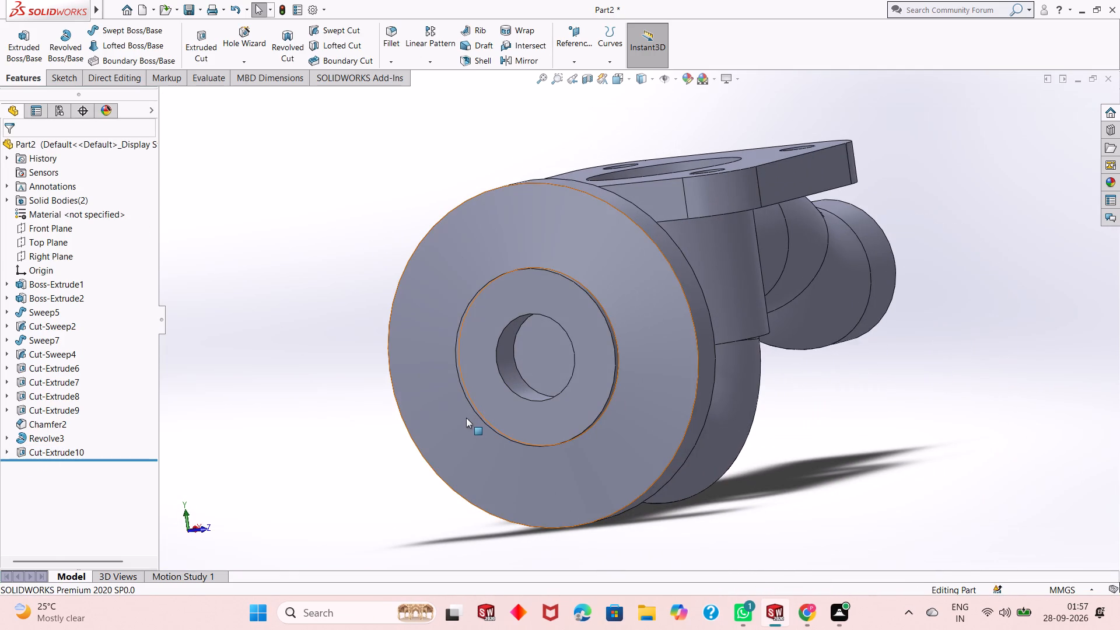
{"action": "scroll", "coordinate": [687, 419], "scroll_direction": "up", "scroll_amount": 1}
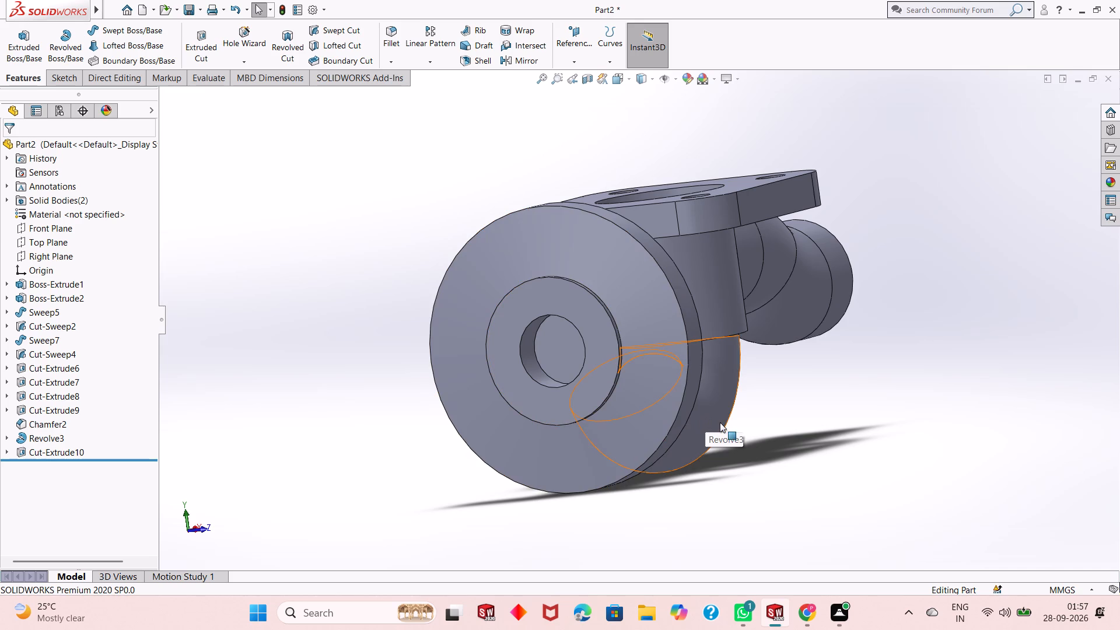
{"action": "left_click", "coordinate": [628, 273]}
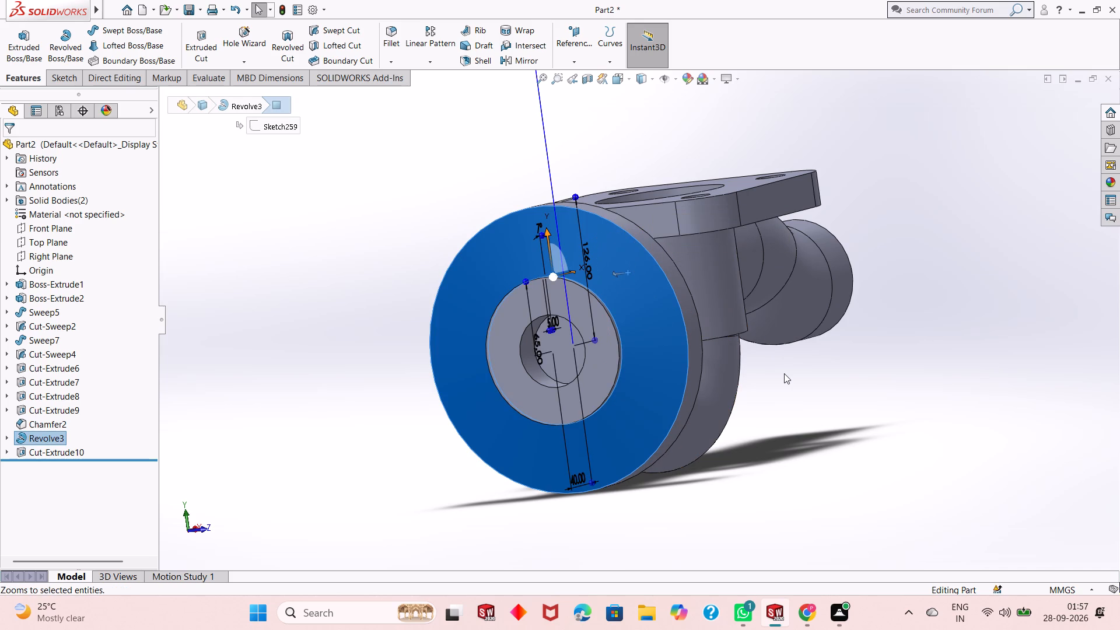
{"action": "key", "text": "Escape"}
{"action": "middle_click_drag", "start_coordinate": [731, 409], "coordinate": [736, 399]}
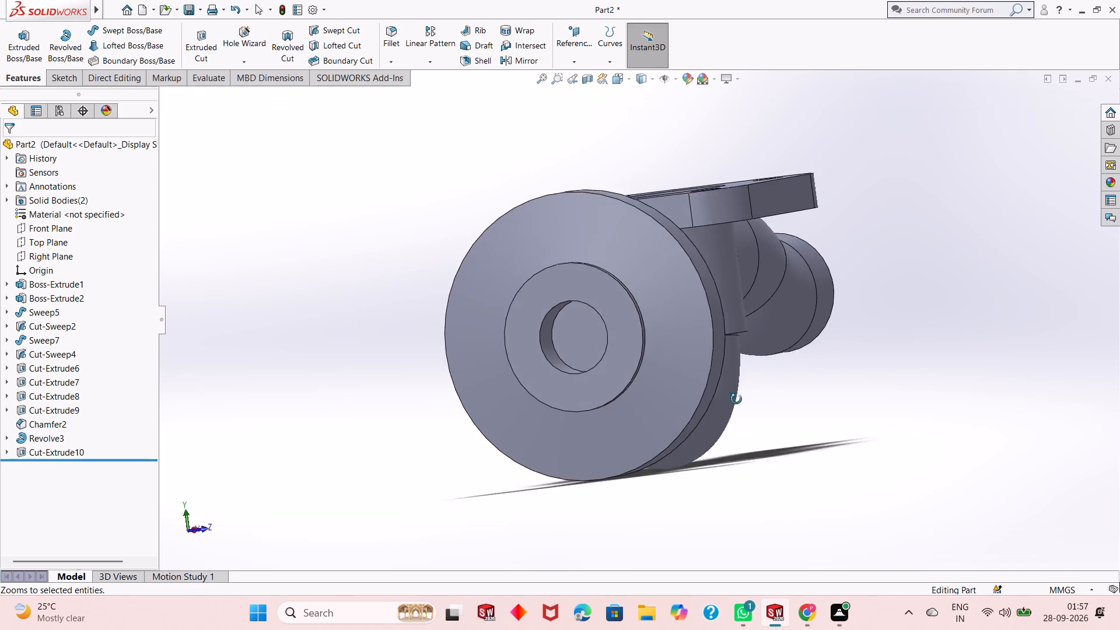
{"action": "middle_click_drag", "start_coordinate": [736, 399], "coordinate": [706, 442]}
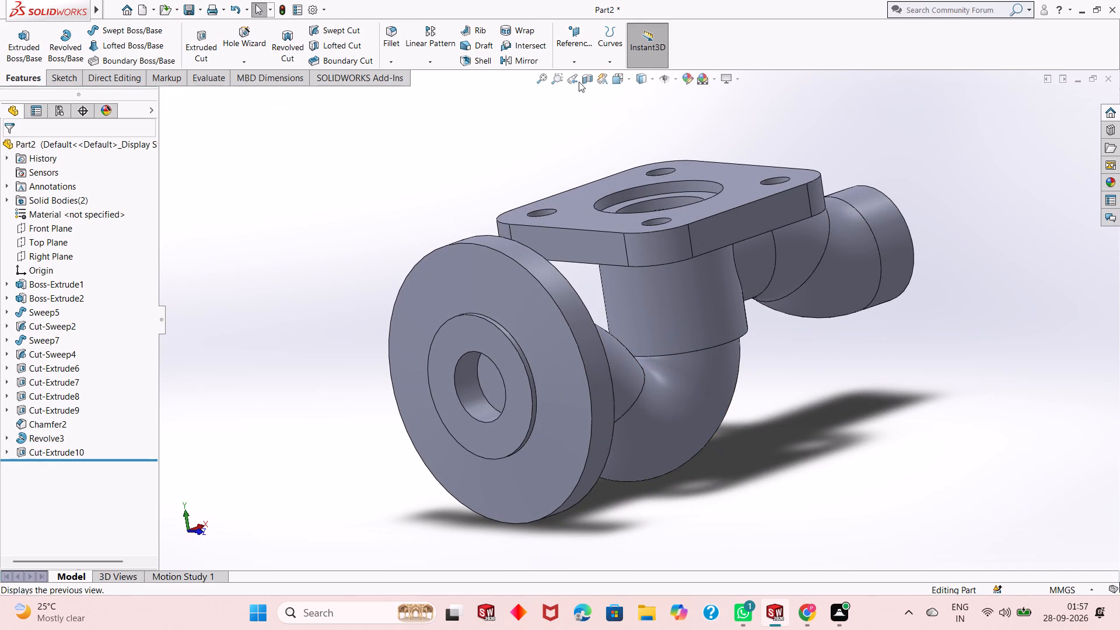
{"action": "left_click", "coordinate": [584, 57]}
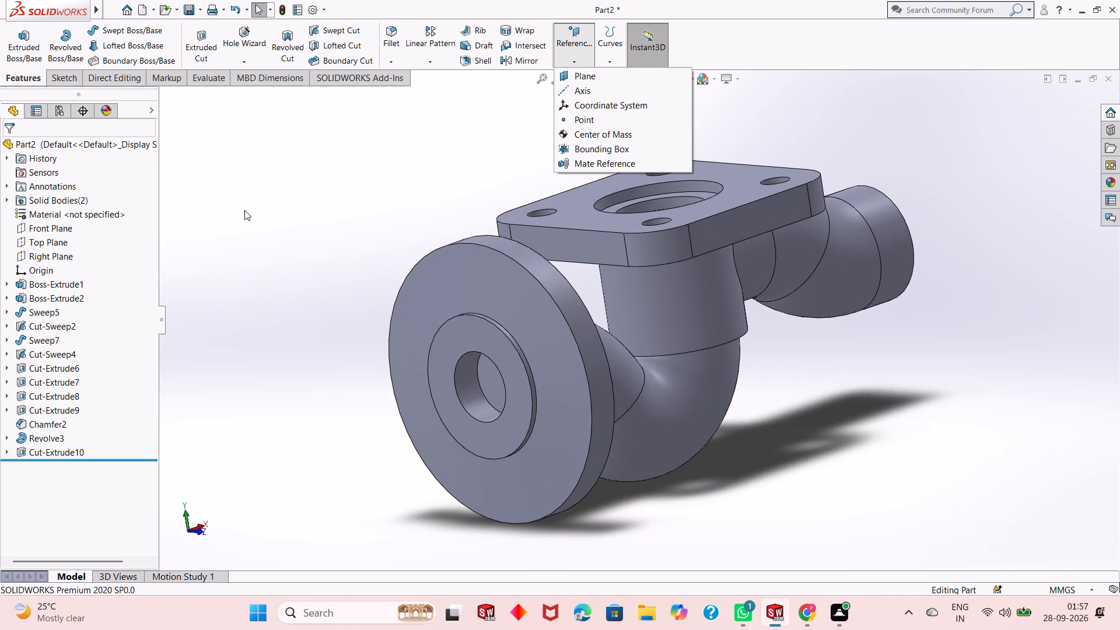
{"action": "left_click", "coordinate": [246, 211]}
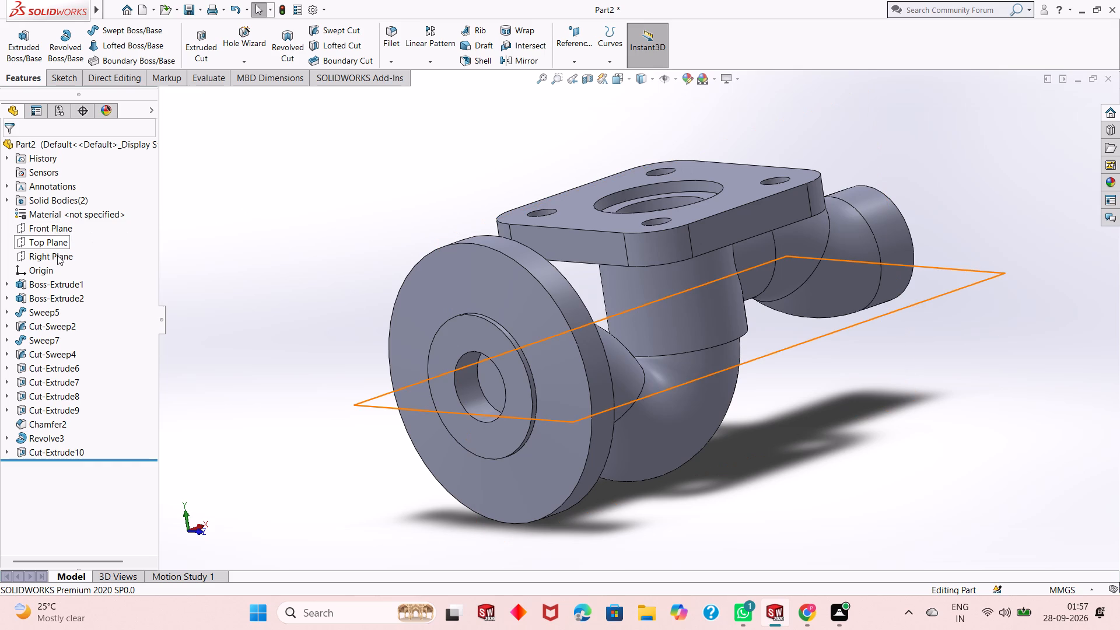
Create a reference plane offset 240 mm from the Right Plane, with the offset flipped toward the round flange.
{"action": "left_click", "coordinate": [587, 54]}
{"action": "left_click", "coordinate": [587, 72]}
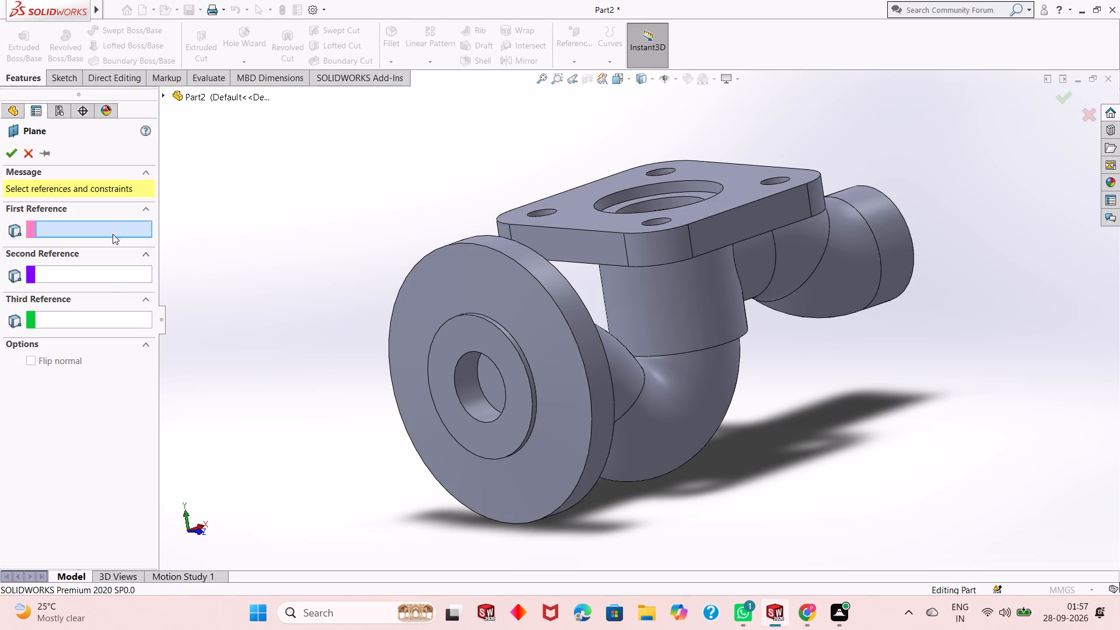
{"action": "left_click", "coordinate": [177, 93]}
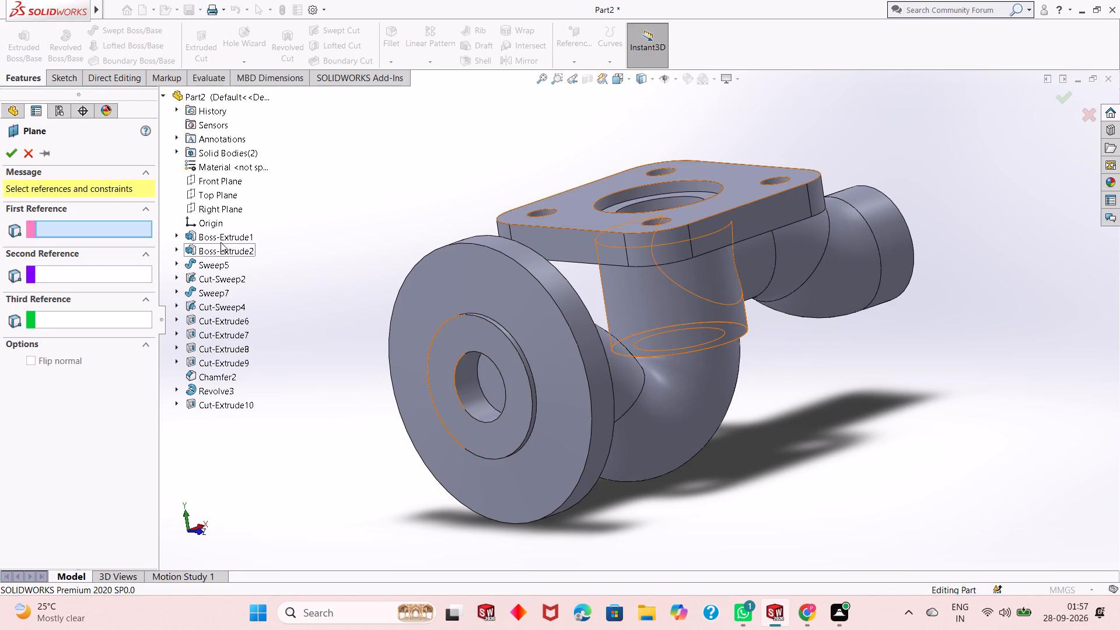
{"action": "left_click", "coordinate": [219, 202]}
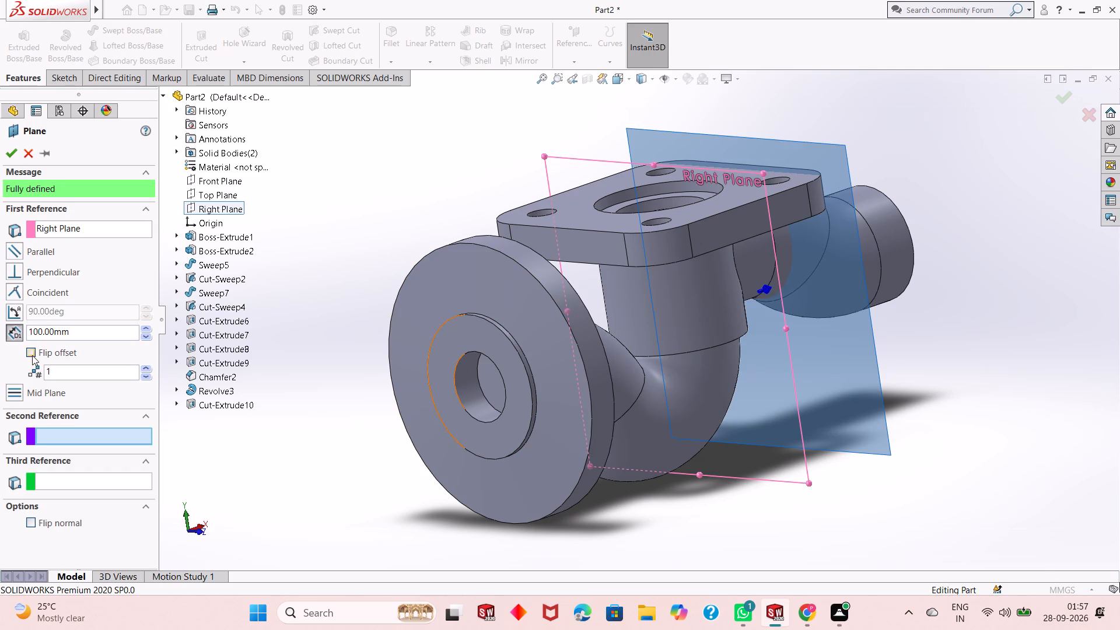
{"action": "left_click", "coordinate": [32, 355]}
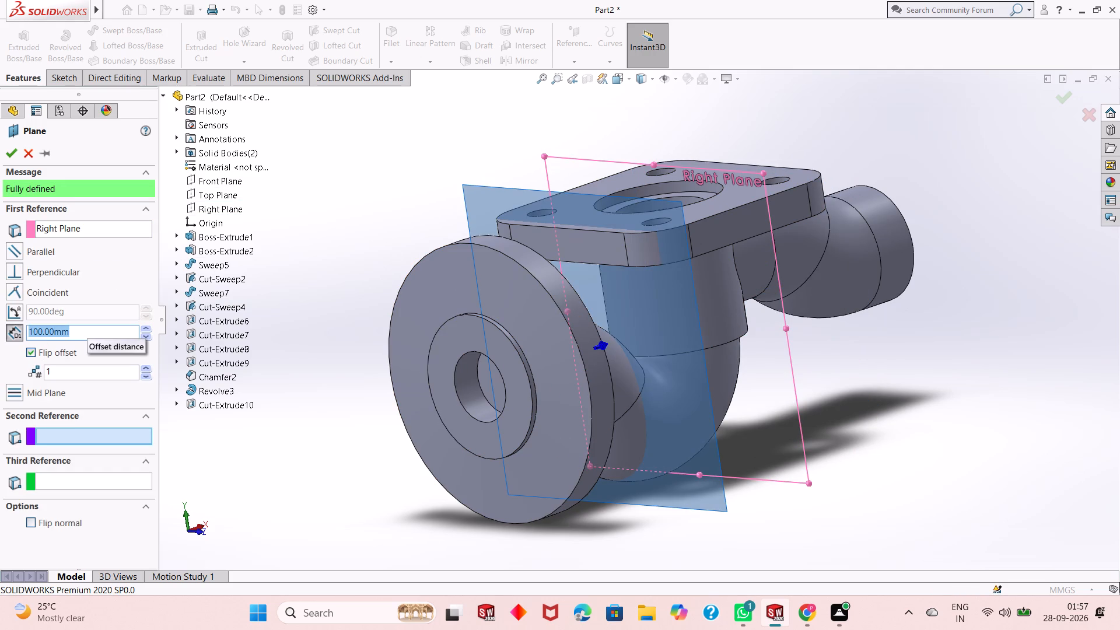
{"action": "type", "text": "200"}
{"action": "key", "text": "Return"}
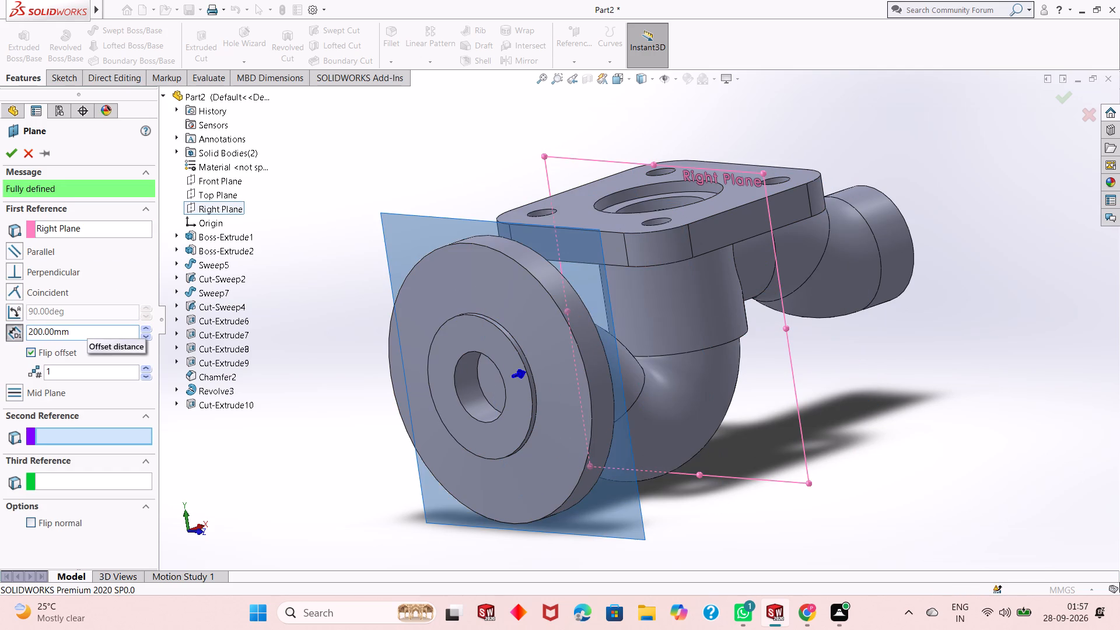
{"action": "double_click", "coordinate": [90, 331]}
{"action": "type", "text": "240"}
{"action": "key", "text": "Return"}
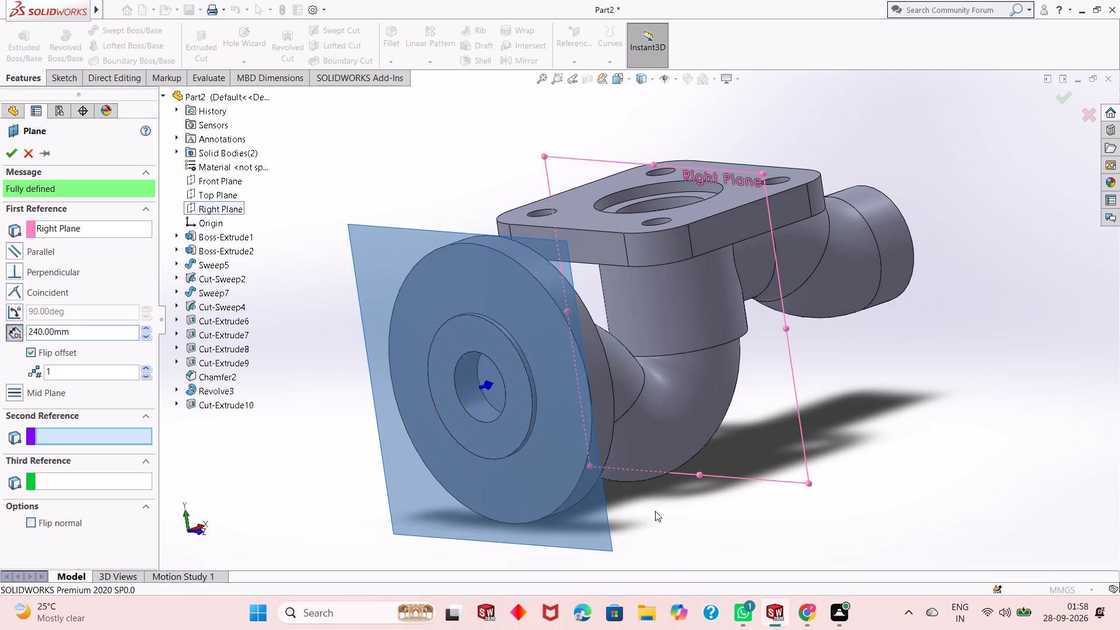
{"action": "middle_click_drag", "start_coordinate": [659, 516], "coordinate": [607, 516]}
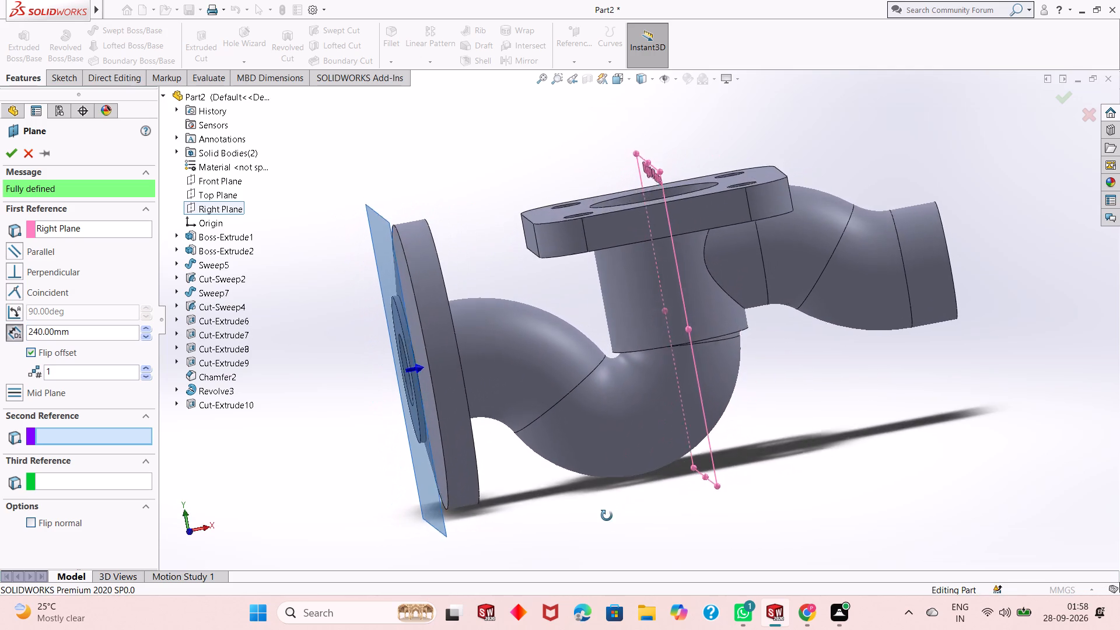
{"action": "middle_click_drag", "start_coordinate": [607, 516], "coordinate": [689, 492]}
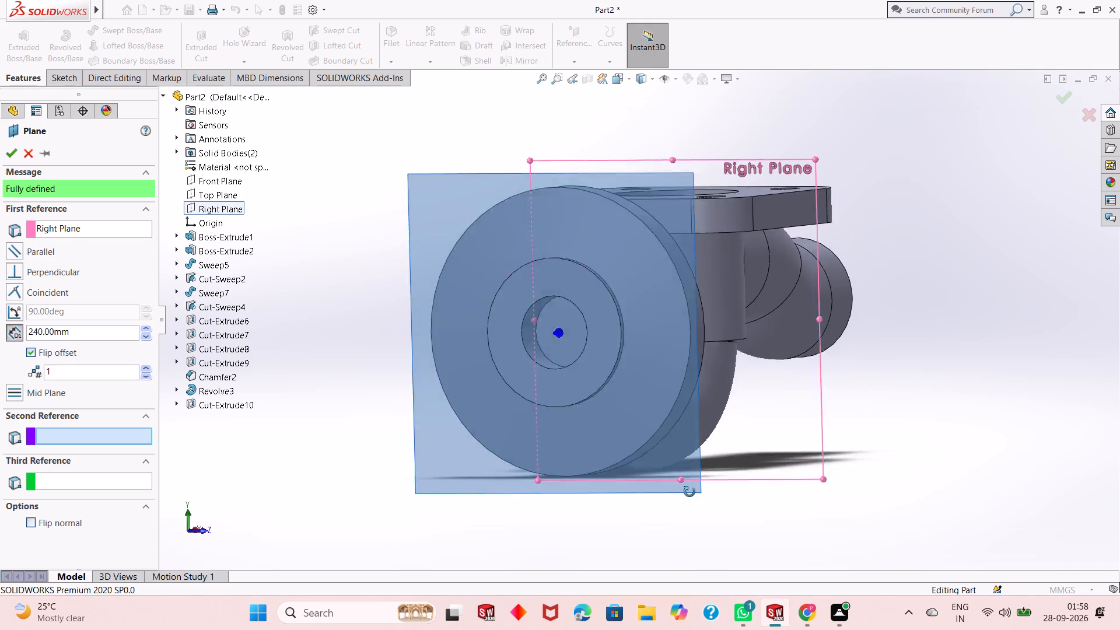
{"action": "middle_click_drag", "start_coordinate": [689, 492], "coordinate": [724, 508]}
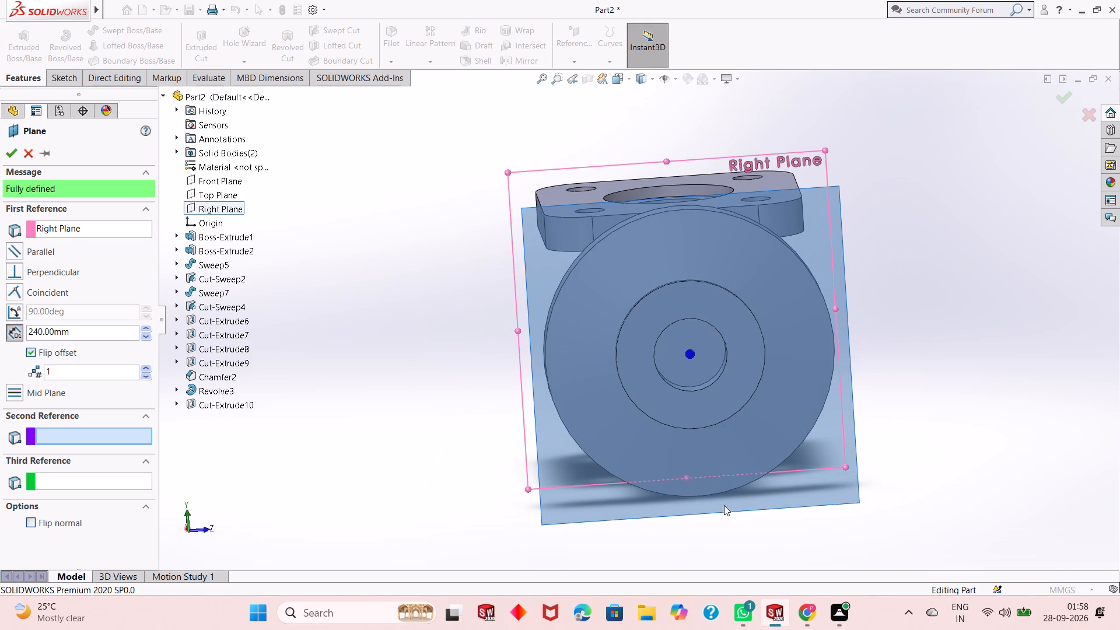
{"action": "left_click", "coordinate": [14, 154]}
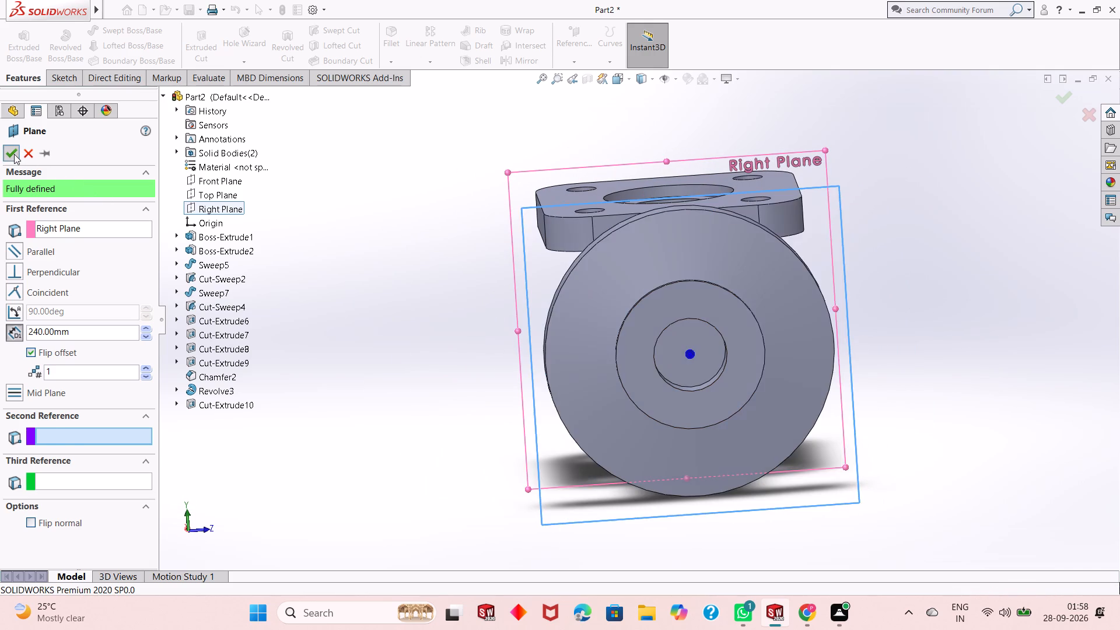
Start a sketch on the new offset plane and draw a circle about 208 mm in diameter, concentric with the flange bore.
{"action": "right_click", "coordinate": [834, 230]}
{"action": "left_click", "coordinate": [860, 211]}
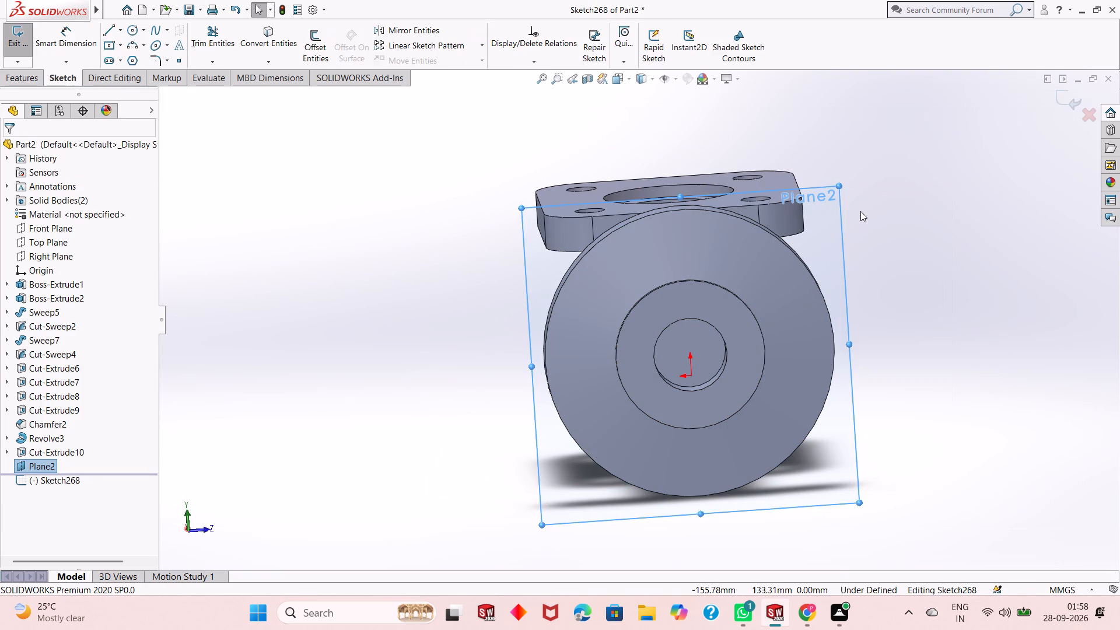
{"action": "key", "text": "ctrl+8"}
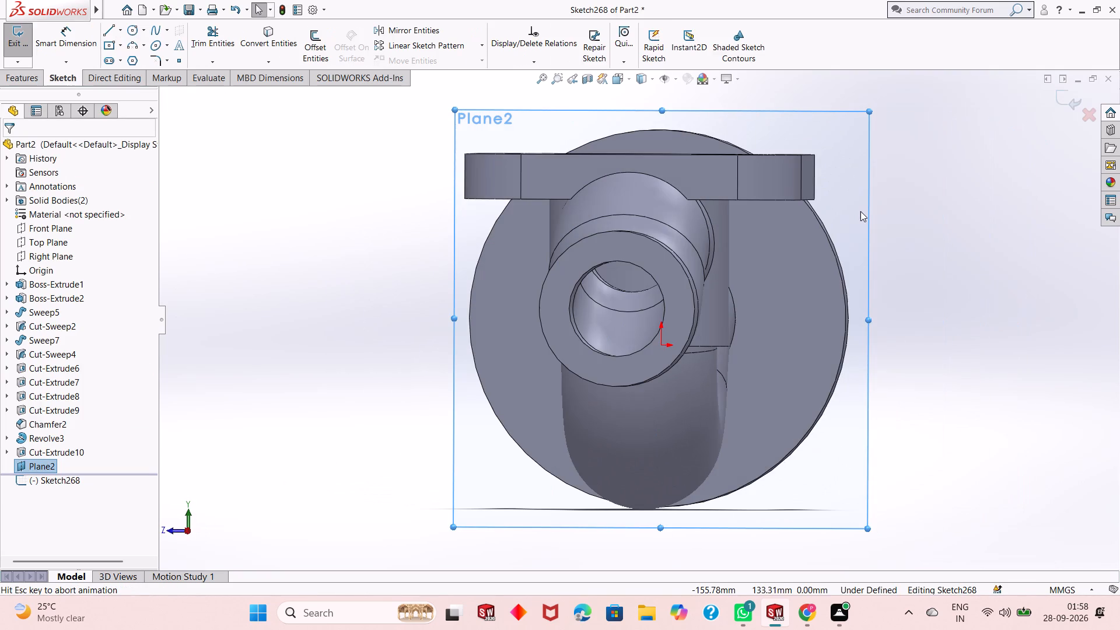
{"action": "key", "text": "ctrl+8"}
{"action": "scroll", "coordinate": [663, 389], "scroll_direction": "up", "scroll_amount": 1}
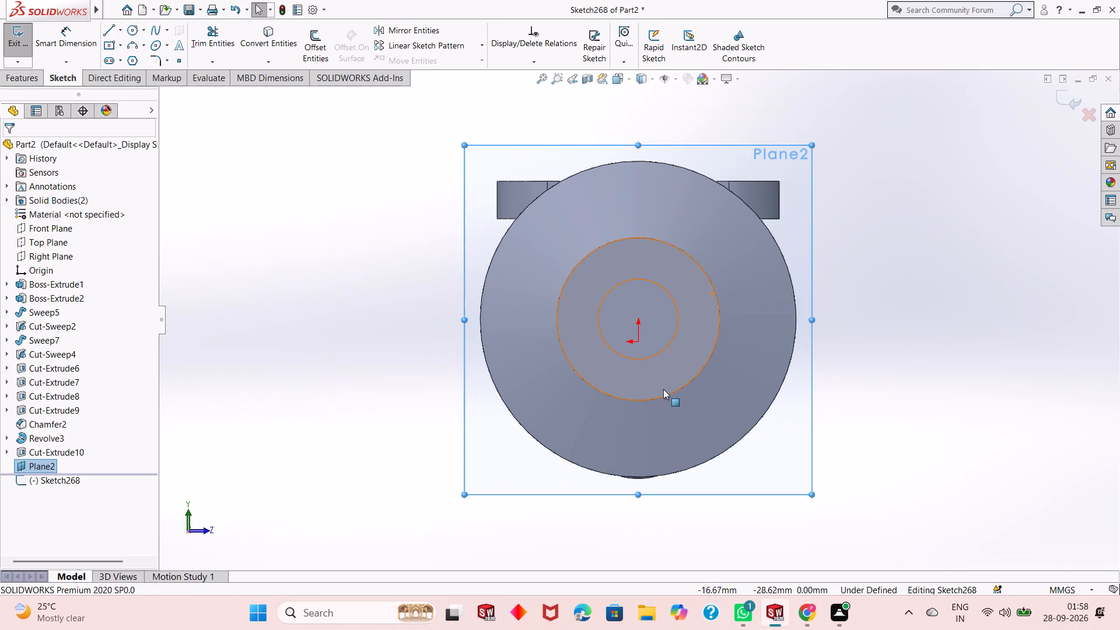
{"action": "left_click", "coordinate": [892, 334]}
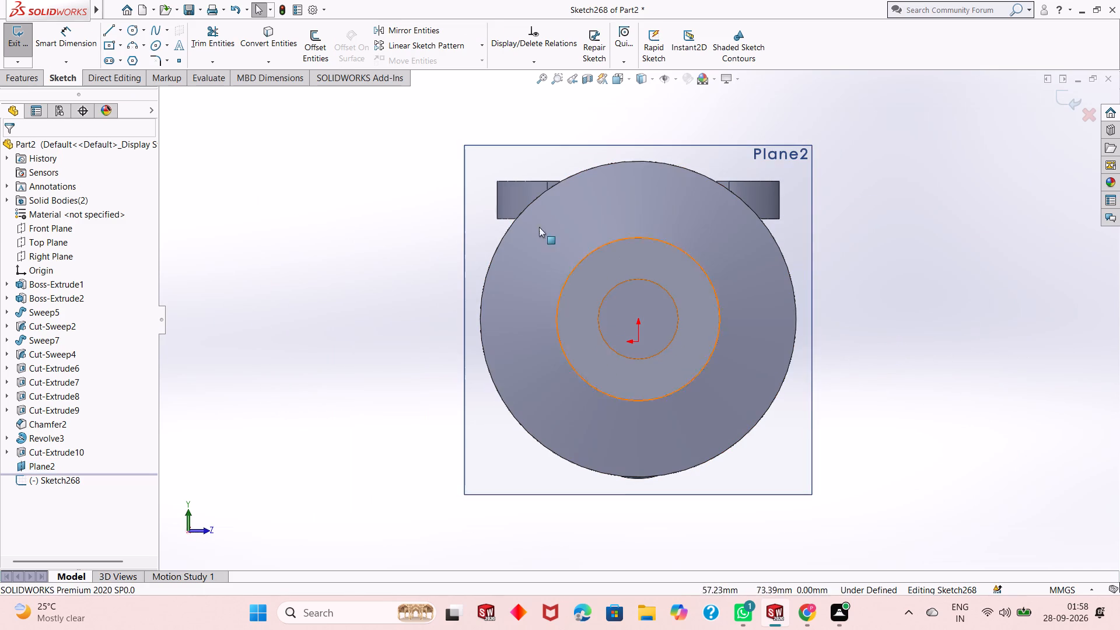
{"action": "left_click", "coordinate": [134, 26]}
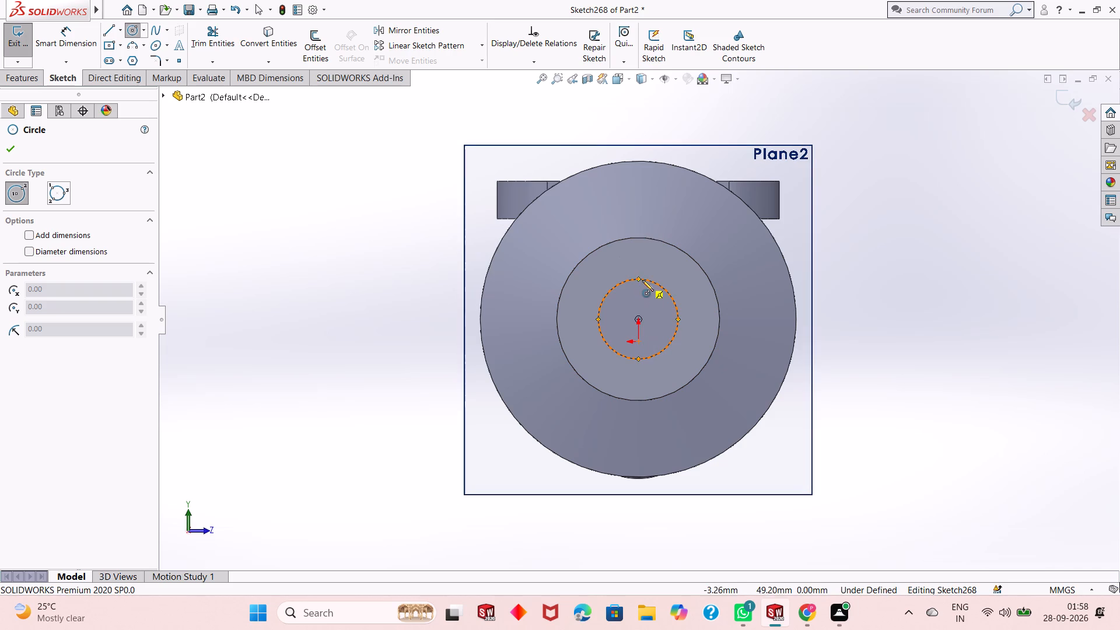
{"action": "left_click", "coordinate": [636, 318]}
{"action": "left_click", "coordinate": [667, 192]}
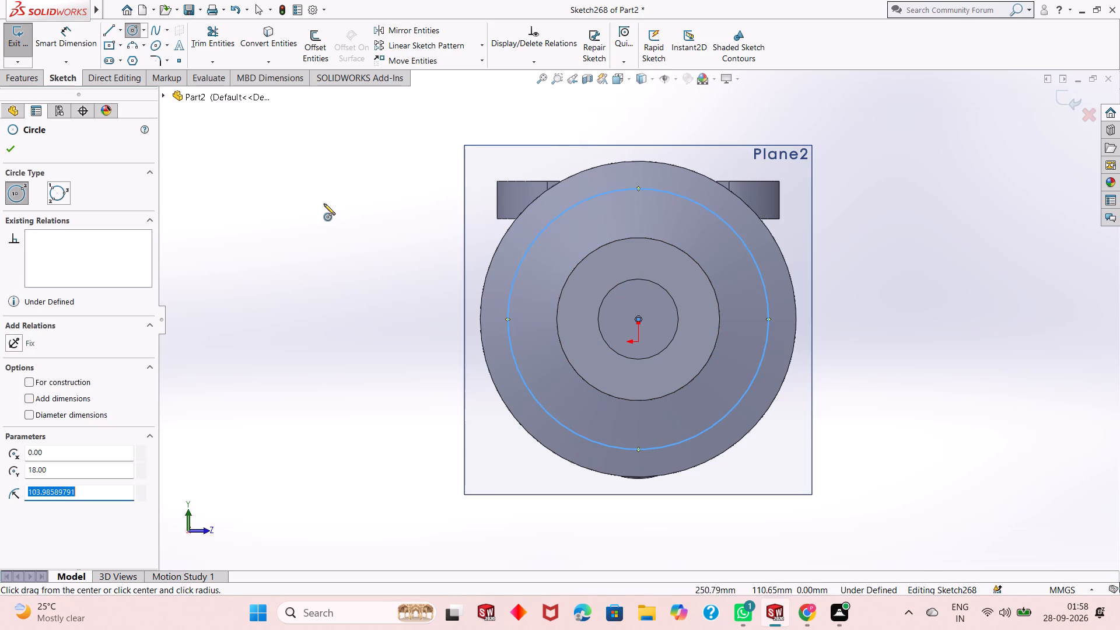
{"action": "right_click", "coordinate": [323, 205]}
{"action": "left_click", "coordinate": [349, 217]}
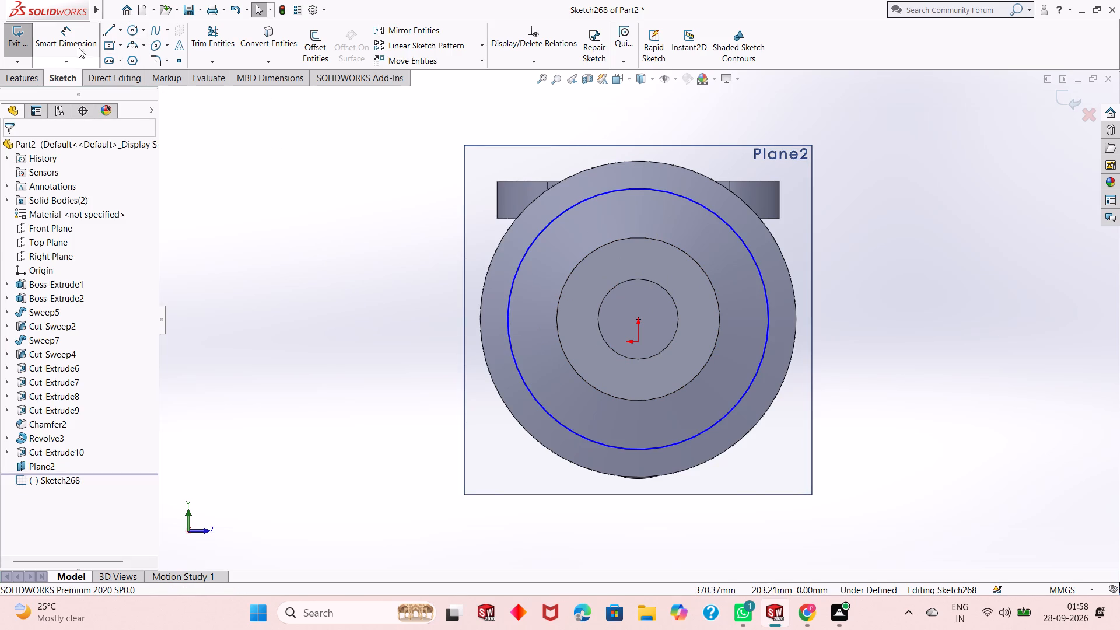
Set the diameter of the large concentric circle on the offset plane to 200 mm.
{"action": "left_click", "coordinate": [74, 41]}
{"action": "left_click", "coordinate": [527, 385]}
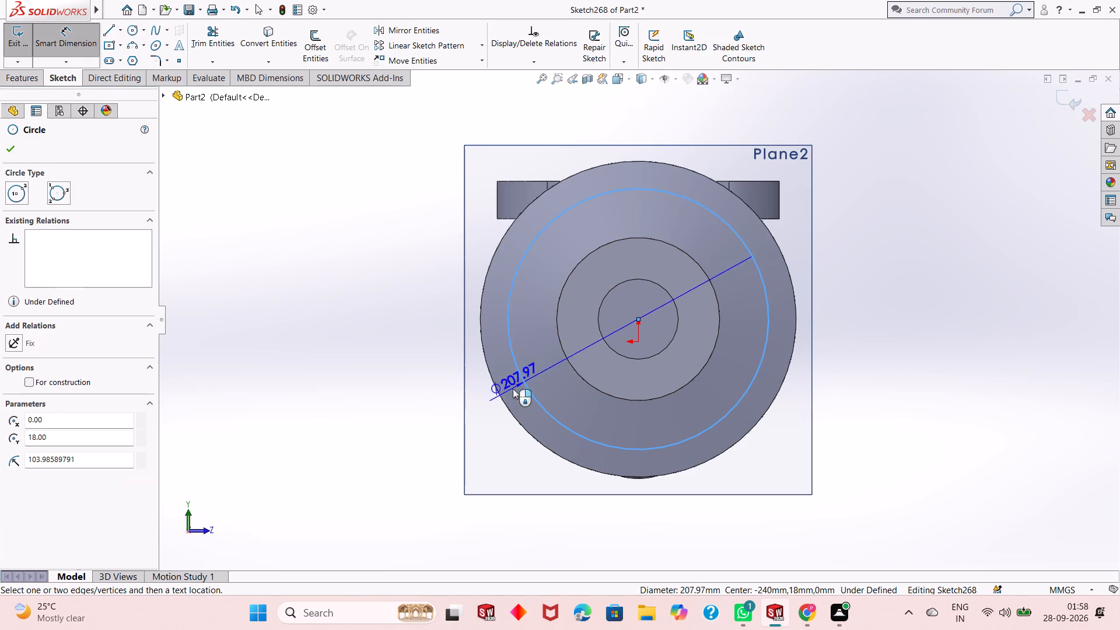
{"action": "left_click", "coordinate": [405, 502]}
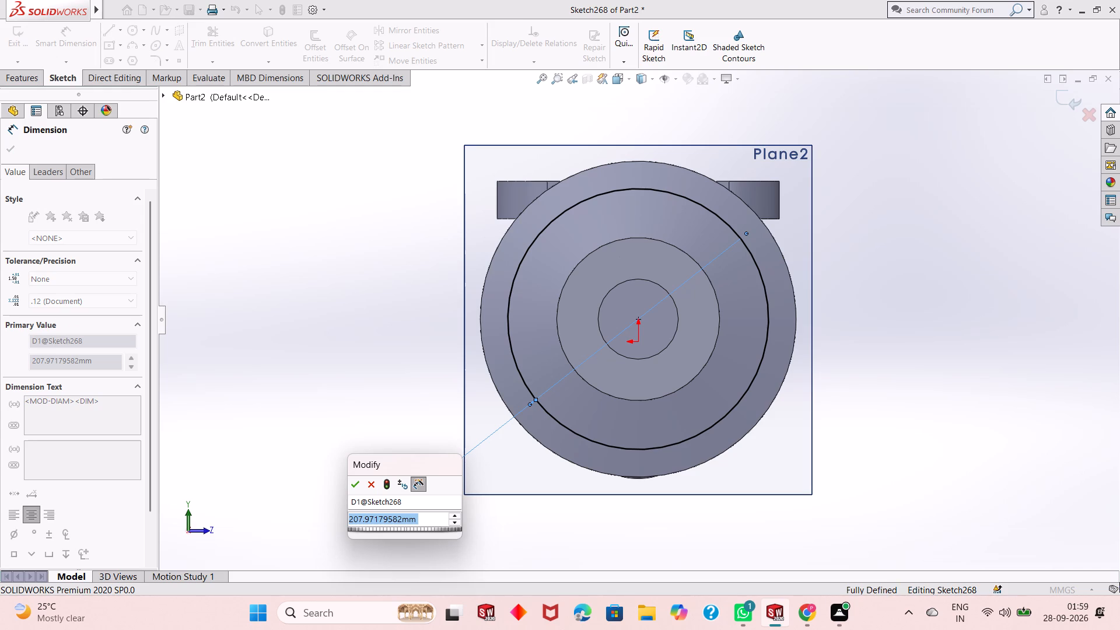
{"action": "scroll", "coordinate": [600, 394], "scroll_direction": "down", "scroll_amount": 3}
{"action": "scroll", "coordinate": [600, 394], "scroll_direction": "up", "scroll_amount": 2}
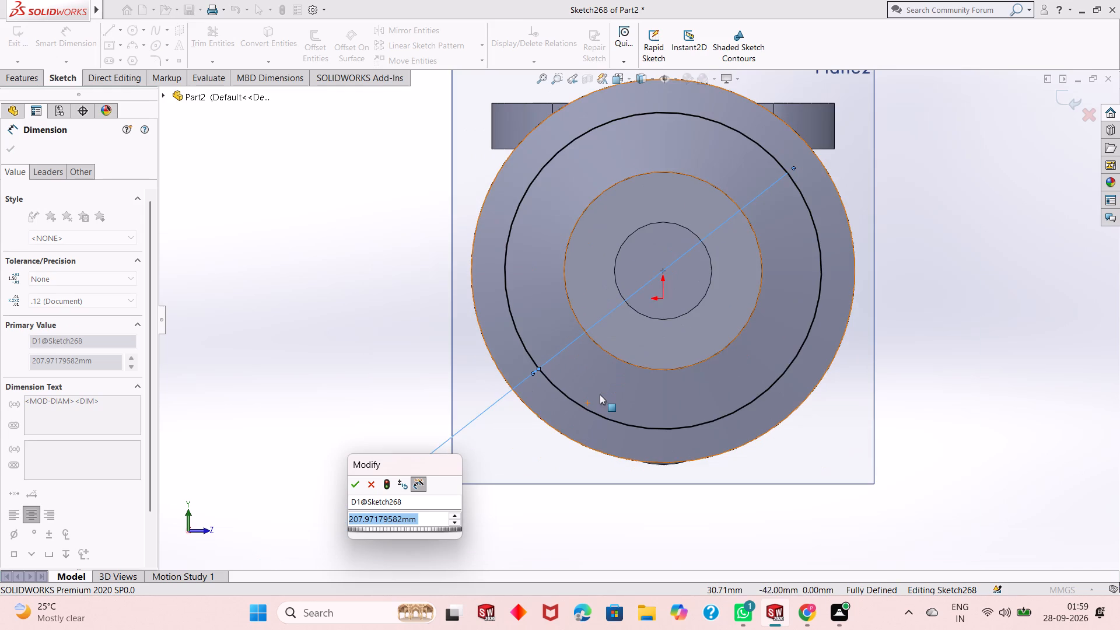
{"action": "scroll", "coordinate": [601, 394], "scroll_direction": "up", "scroll_amount": 1}
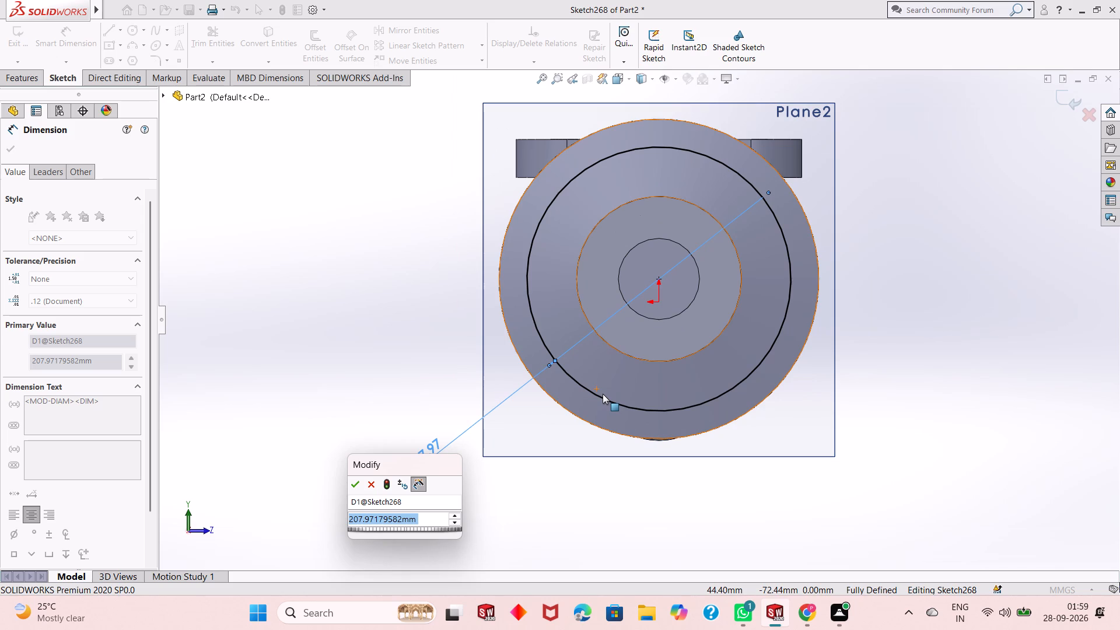
{"action": "type", "text": "200"}
{"action": "key", "text": "Return"}
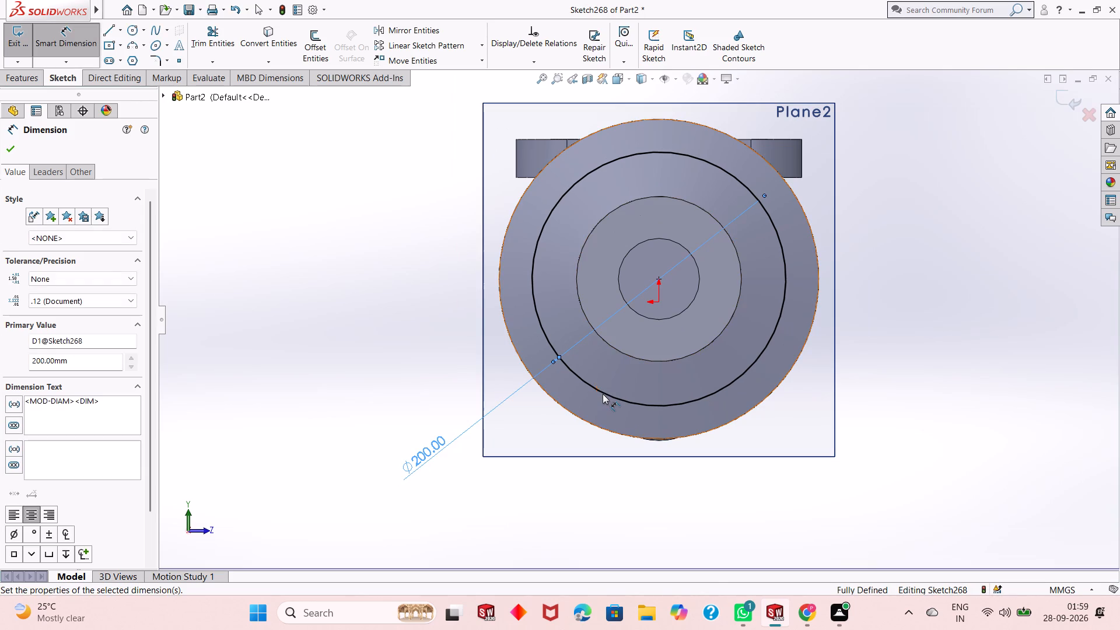
{"action": "right_click", "coordinate": [334, 258]}
{"action": "left_click", "coordinate": [364, 294]}
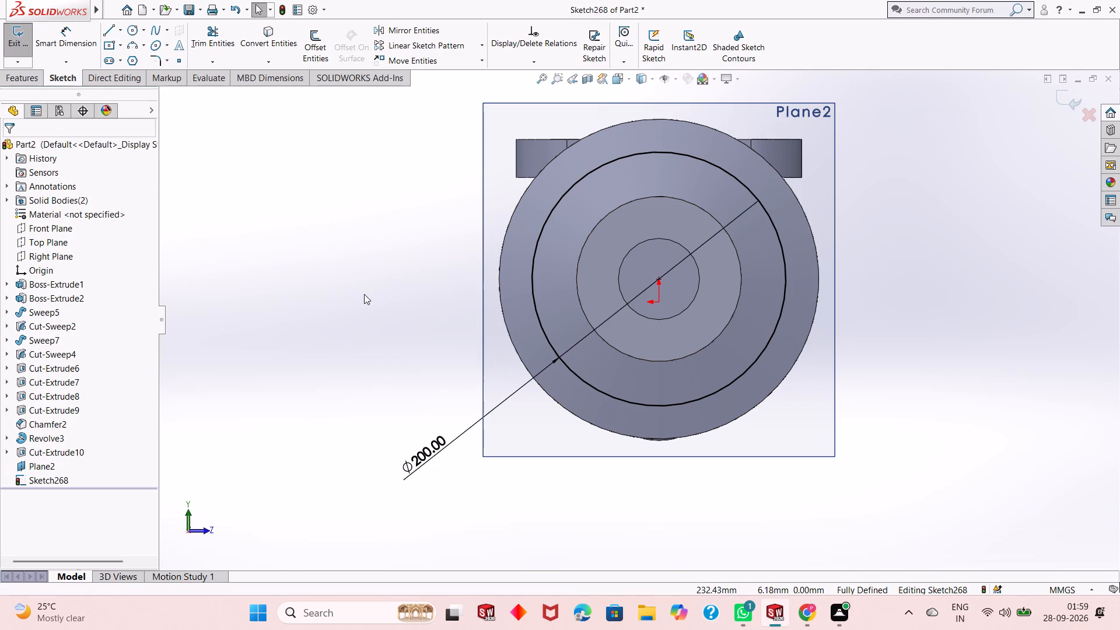
Sketch a circle about 37 mm in diameter centred on the right-hand quadrant point of the 200 mm circle.
{"action": "left_click", "coordinate": [134, 29]}
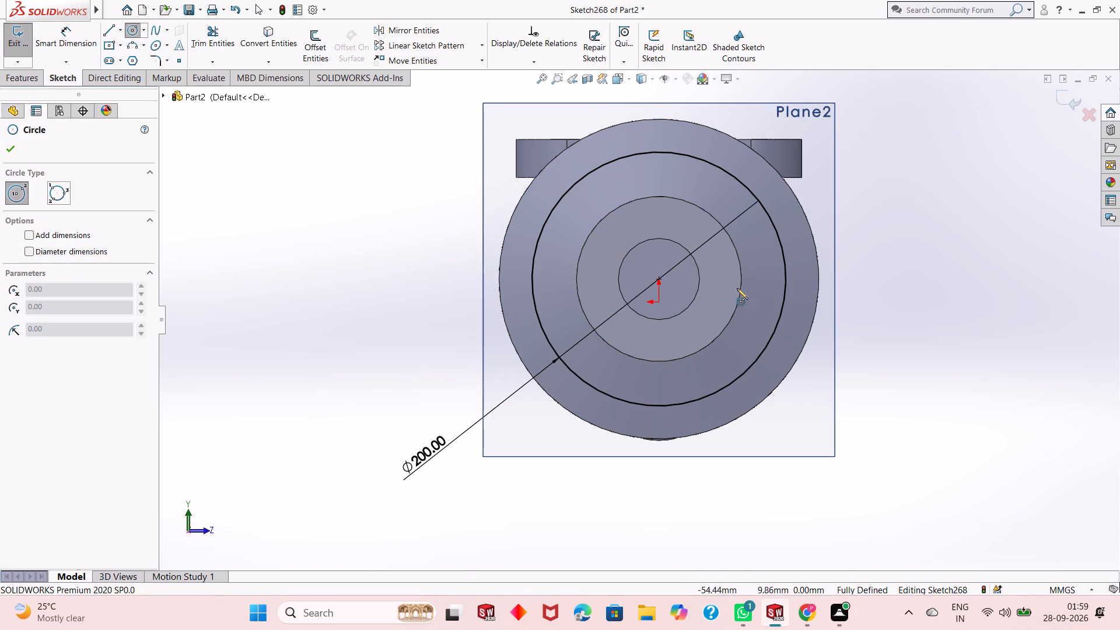
{"action": "left_click", "coordinate": [785, 279]}
{"action": "left_click", "coordinate": [794, 257]}
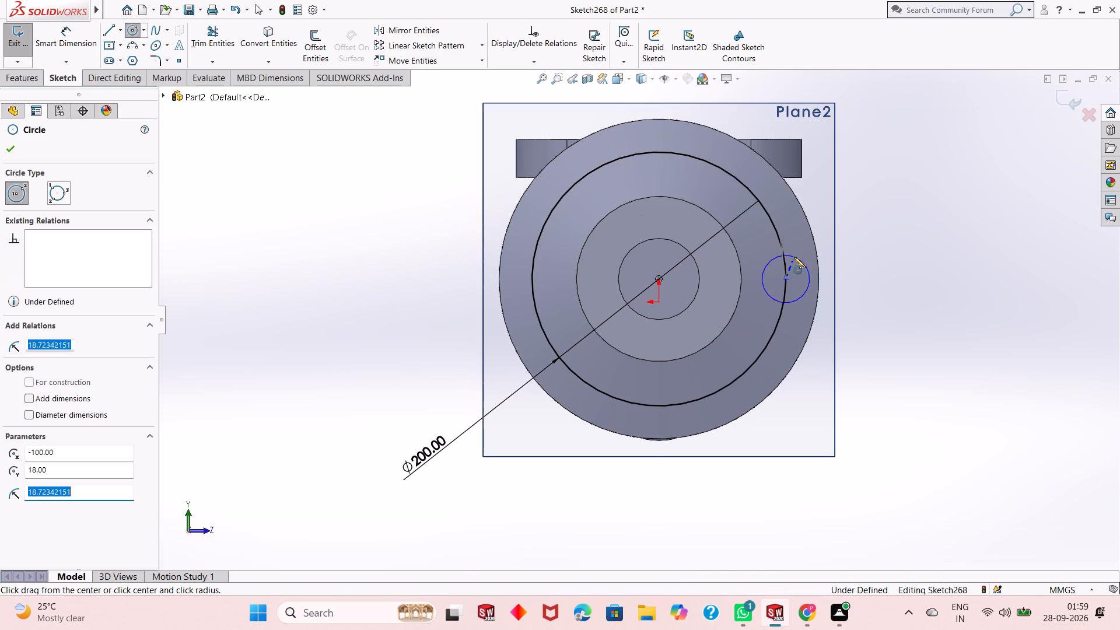
{"action": "right_click", "coordinate": [346, 226]}
{"action": "left_click", "coordinate": [380, 233]}
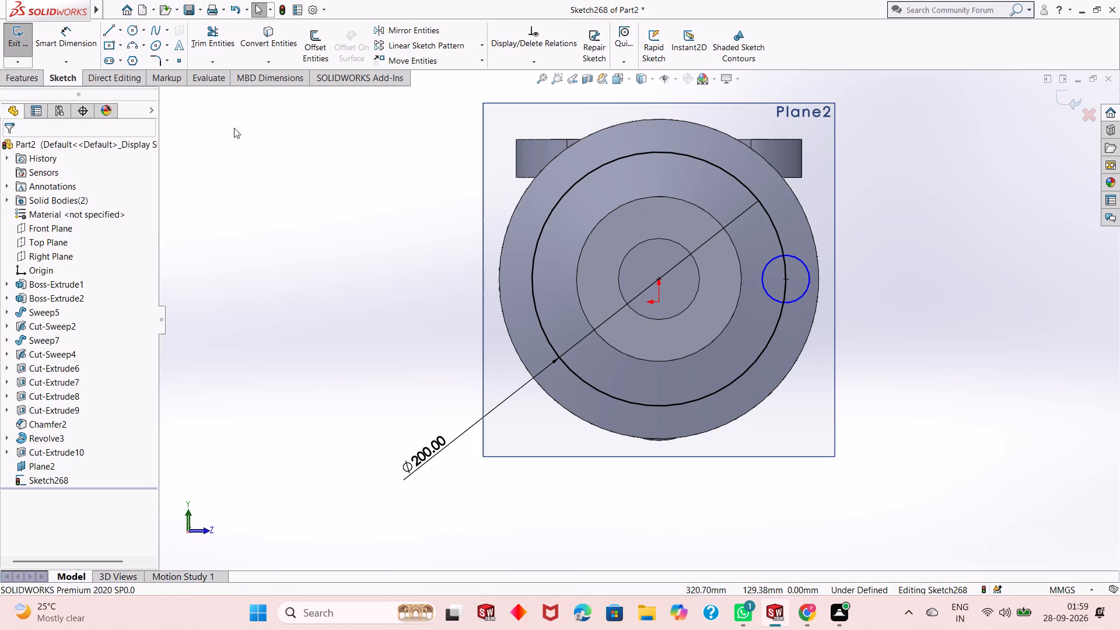
Set the diameter of the small bolt-hole circle to 26 mm.
{"action": "left_click", "coordinate": [93, 43]}
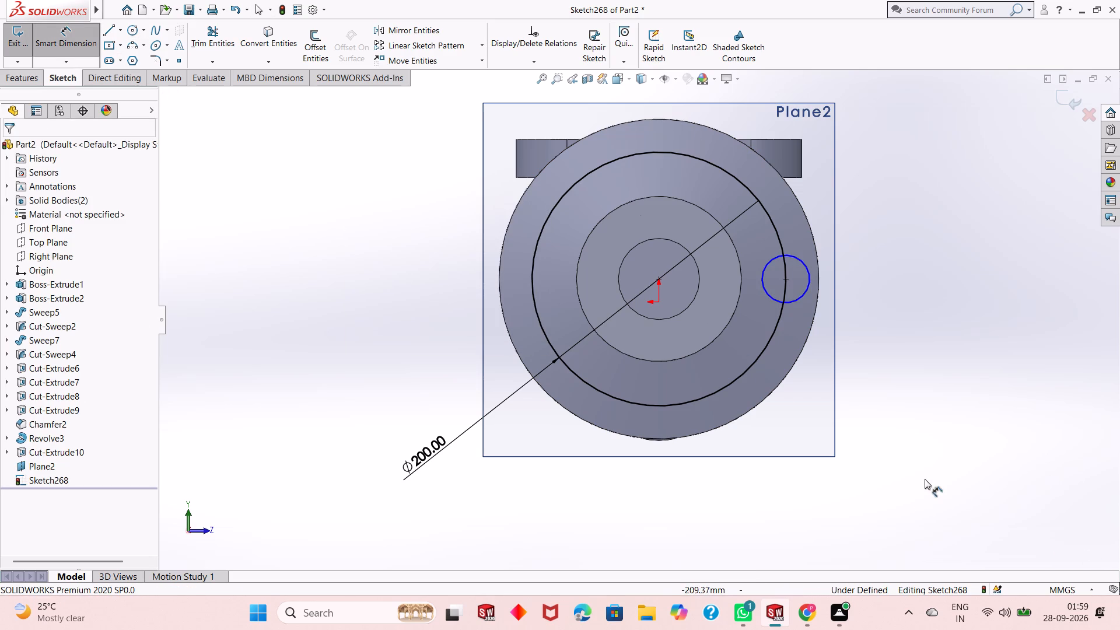
{"action": "left_click", "coordinate": [802, 299]}
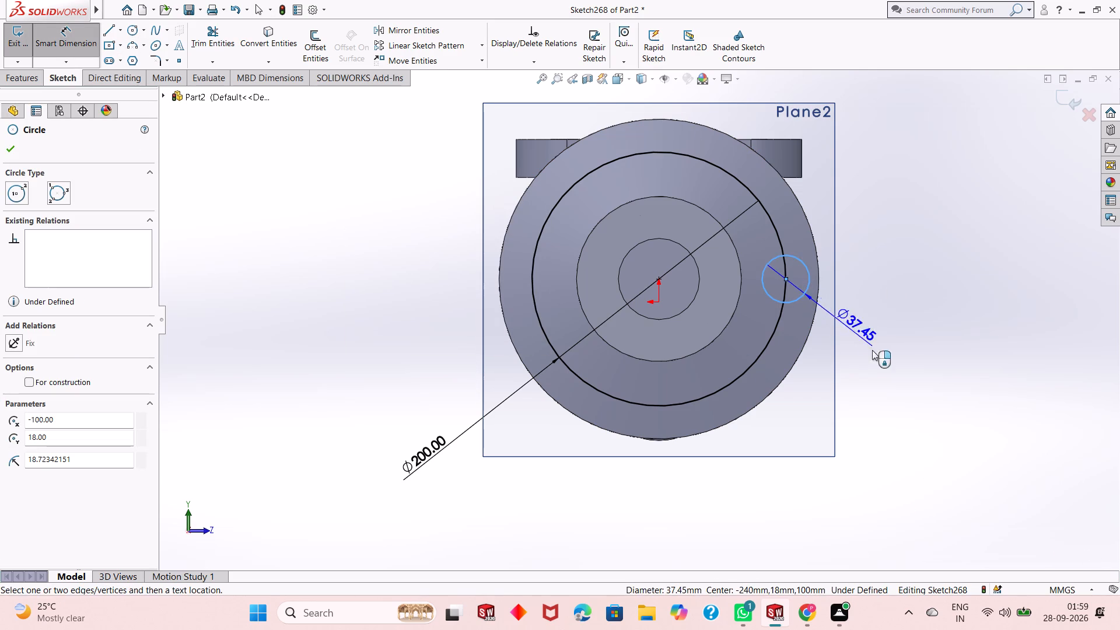
{"action": "left_click", "coordinate": [906, 381]}
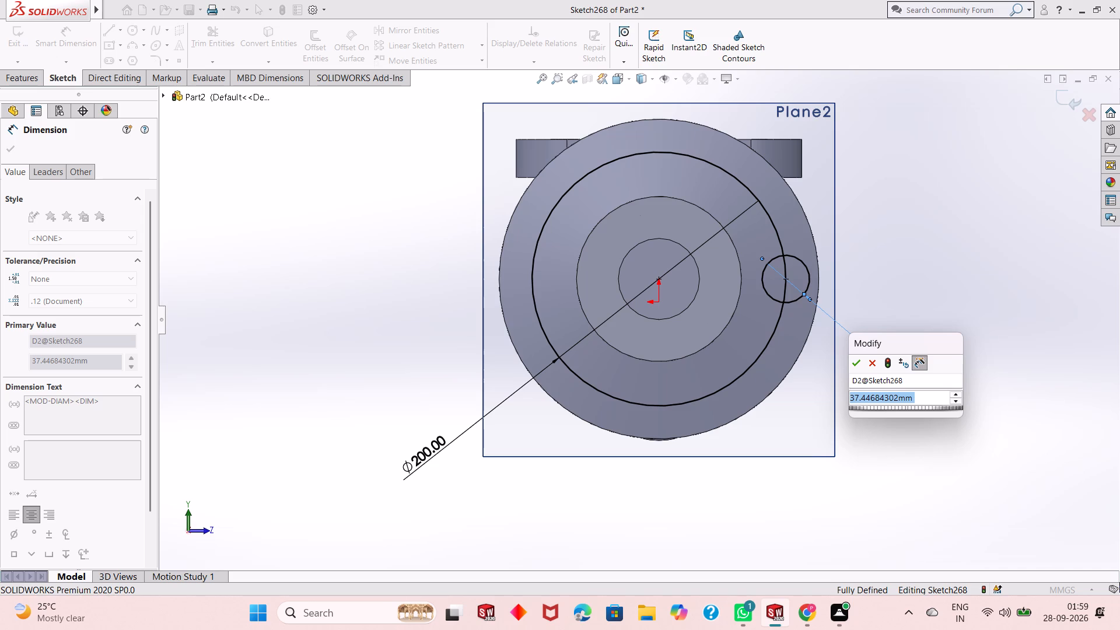
{"action": "type", "text": "26"}
{"action": "key", "text": "Return"}
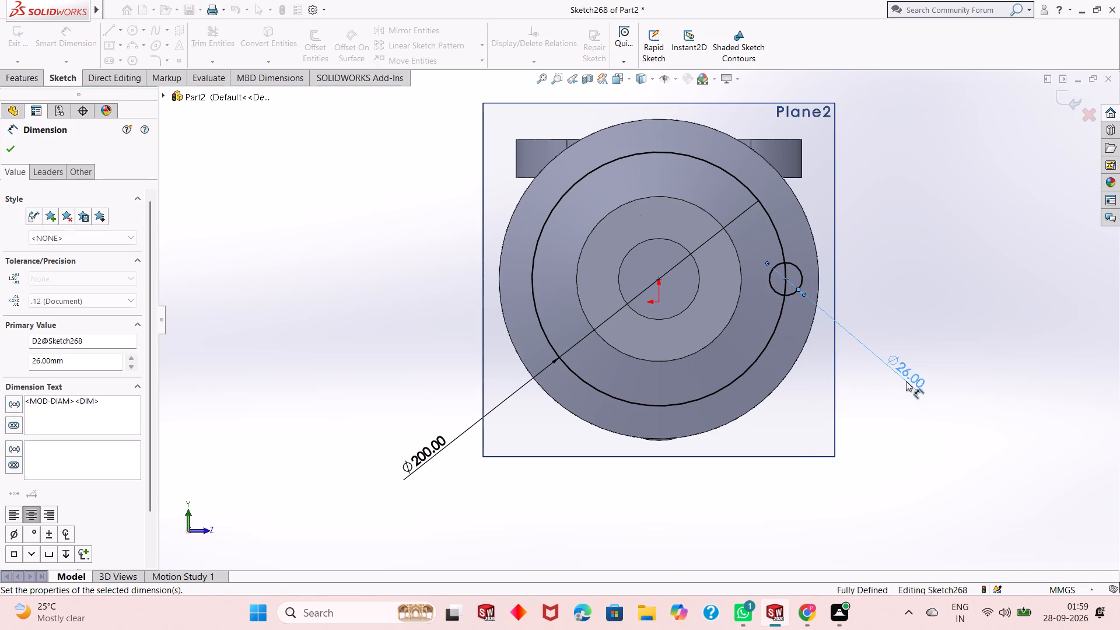
{"action": "right_click", "coordinate": [888, 289]}
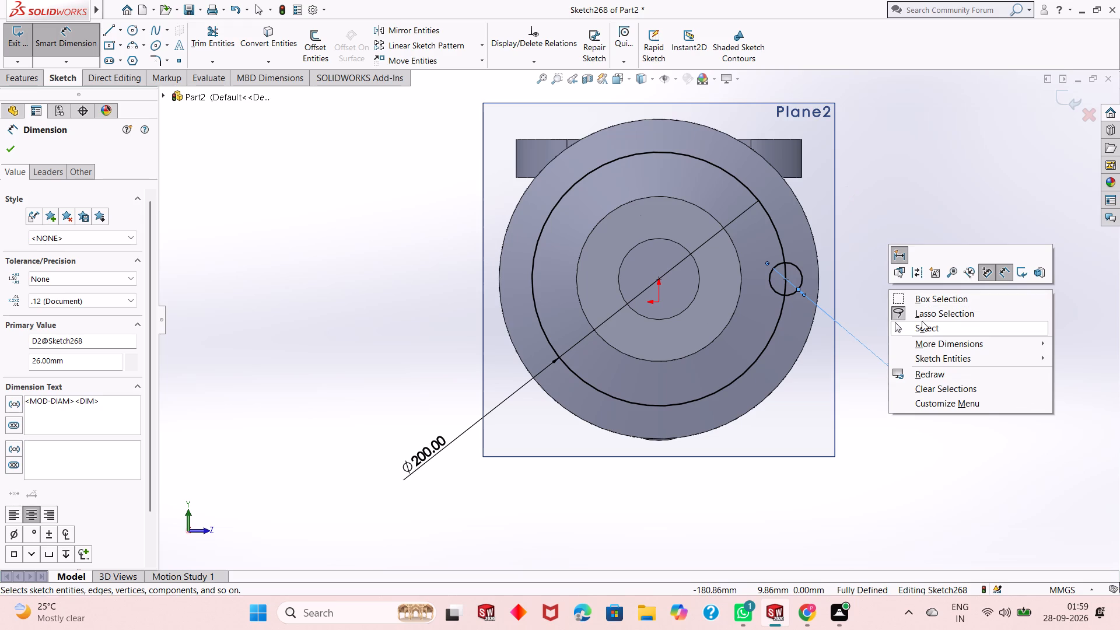
{"action": "left_click", "coordinate": [923, 323]}
{"action": "key", "text": "Escape"}
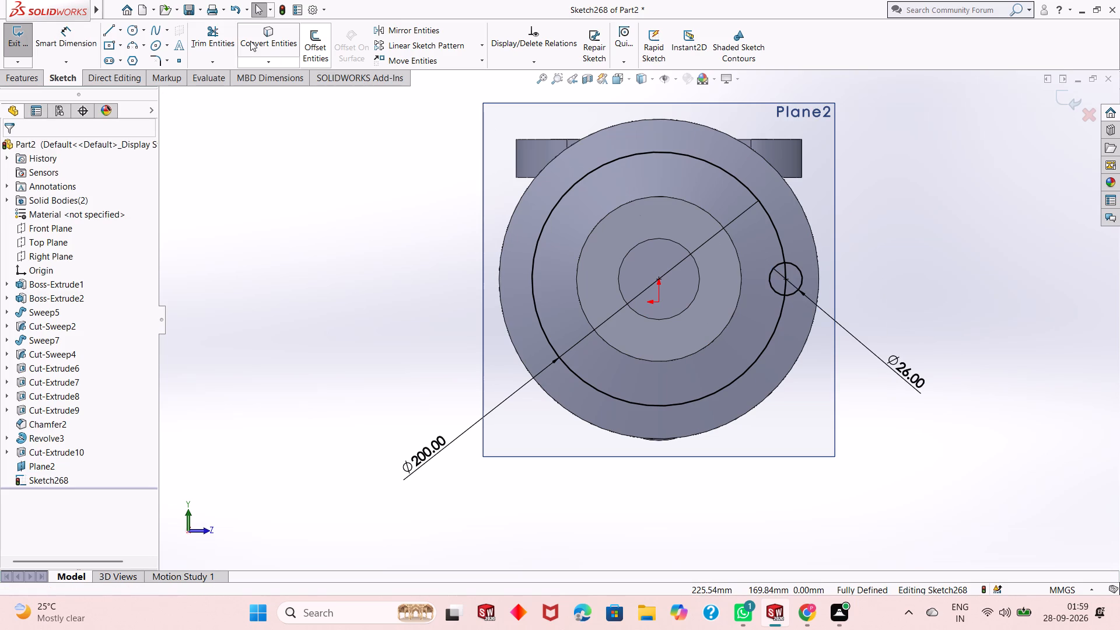
Circular-pattern the 26 mm circle around the 200 mm circle's centre with 6 equally spaced instances over 360 degrees.
{"action": "left_click", "coordinate": [796, 267]}
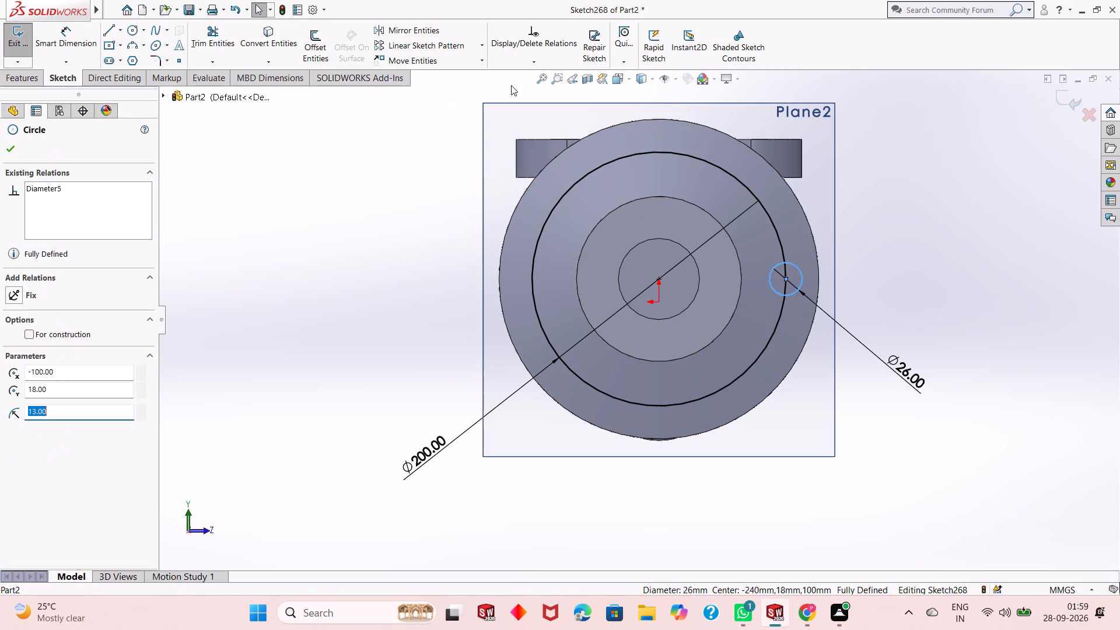
{"action": "left_click", "coordinate": [481, 48]}
{"action": "left_click", "coordinate": [483, 72]}
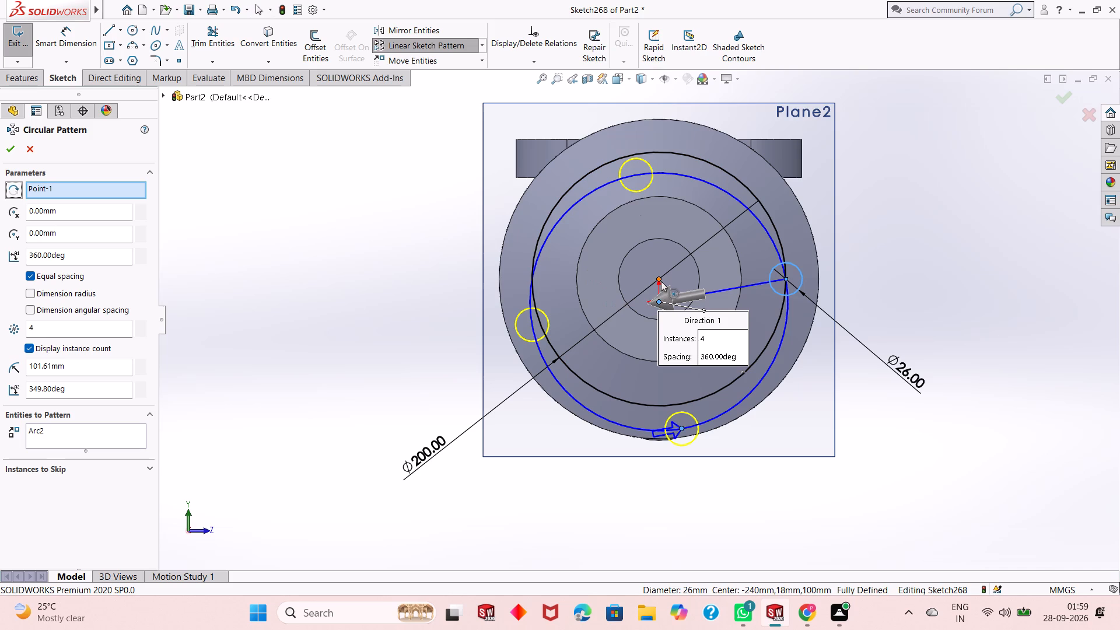
{"action": "right_click", "coordinate": [78, 192]}
{"action": "left_click", "coordinate": [132, 218]}
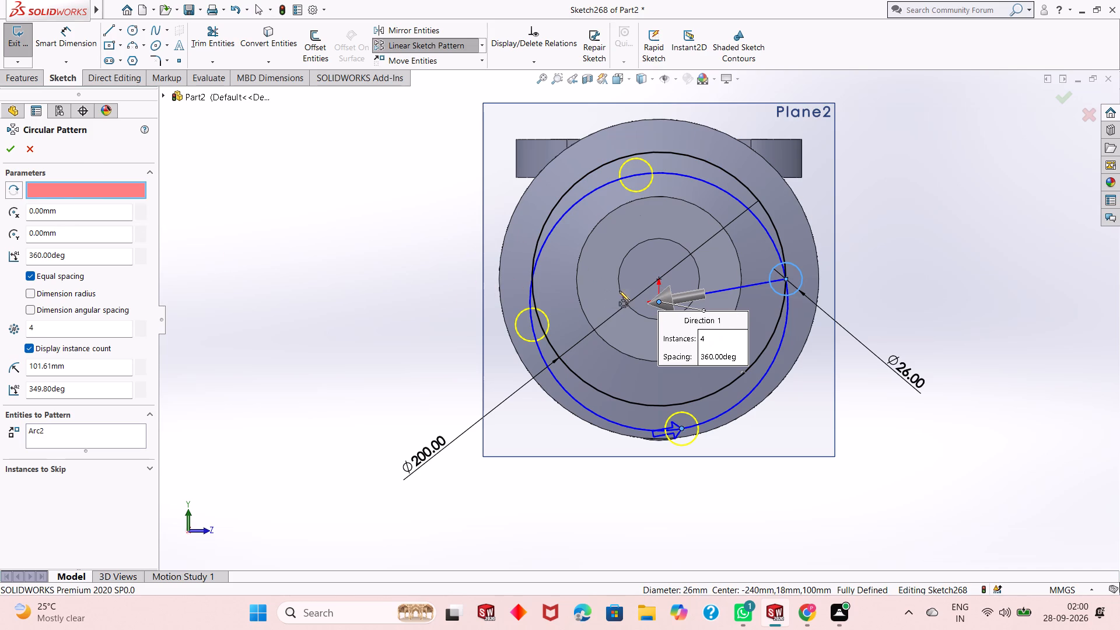
{"action": "left_click", "coordinate": [660, 279]}
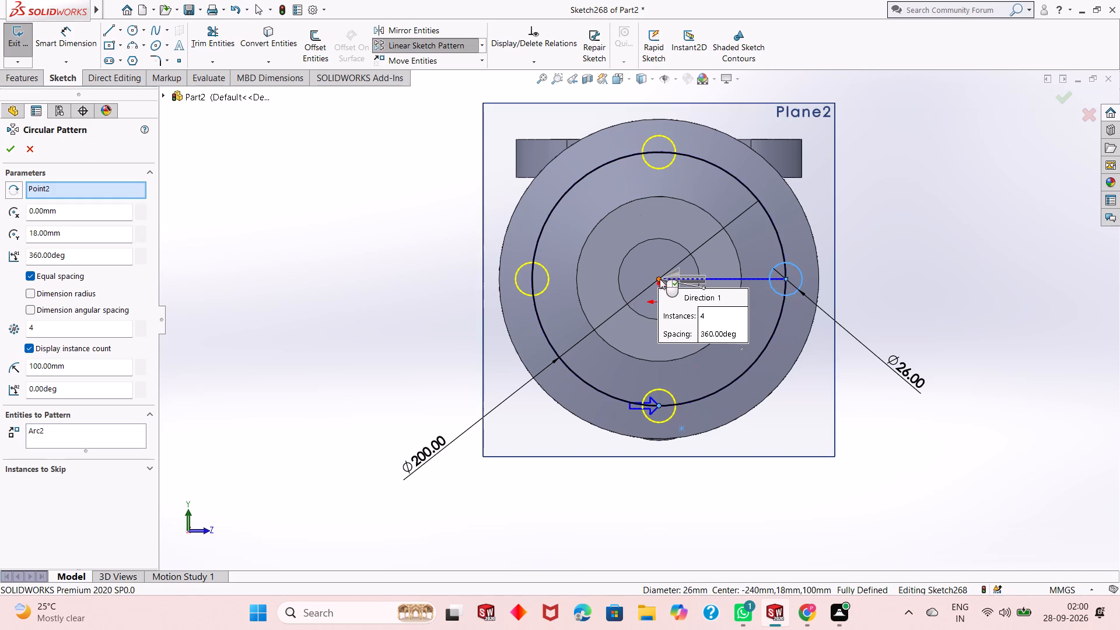
{"action": "double_click", "coordinate": [58, 323]}
{"action": "key", "text": "6"}
{"action": "key", "text": "Return"}
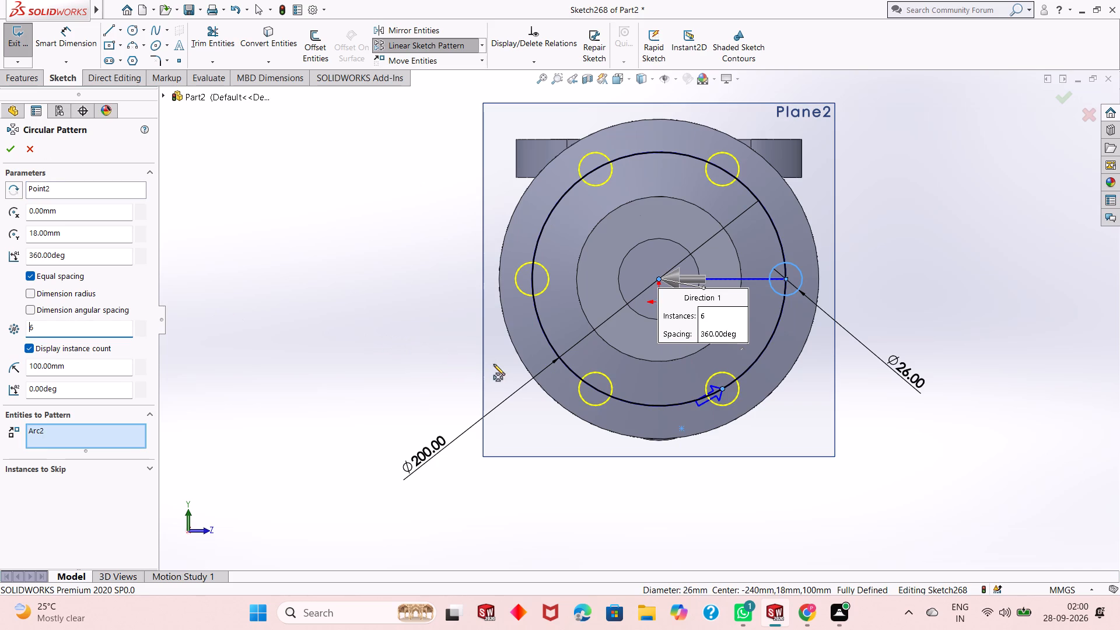
{"action": "scroll", "coordinate": [589, 383], "scroll_direction": "up", "scroll_amount": 1}
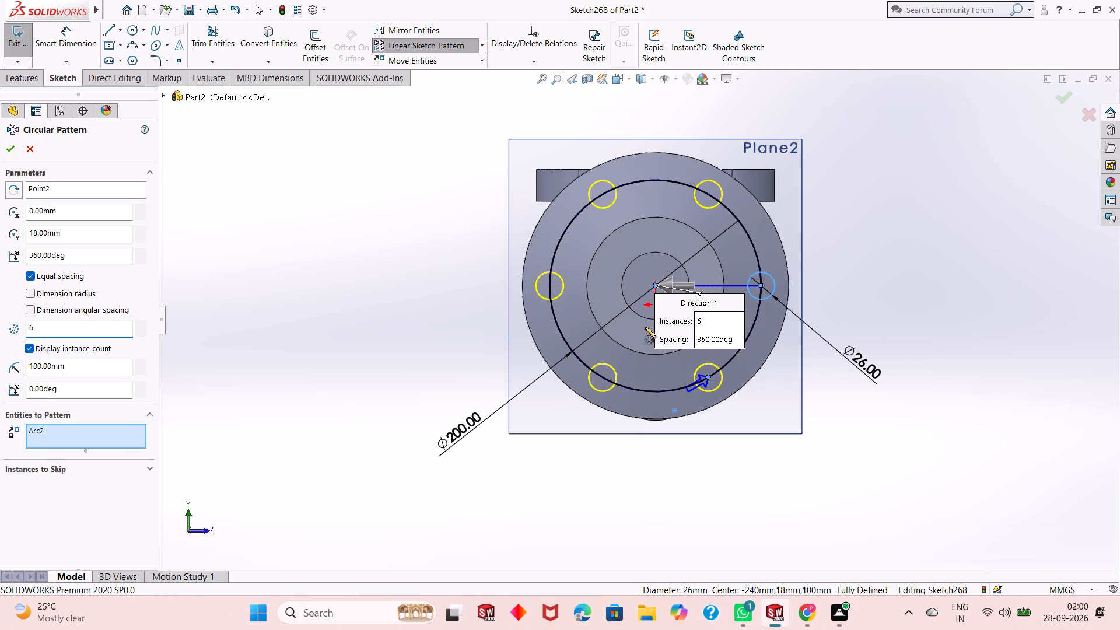
{"action": "scroll", "coordinate": [667, 284], "scroll_direction": "down", "scroll_amount": 1}
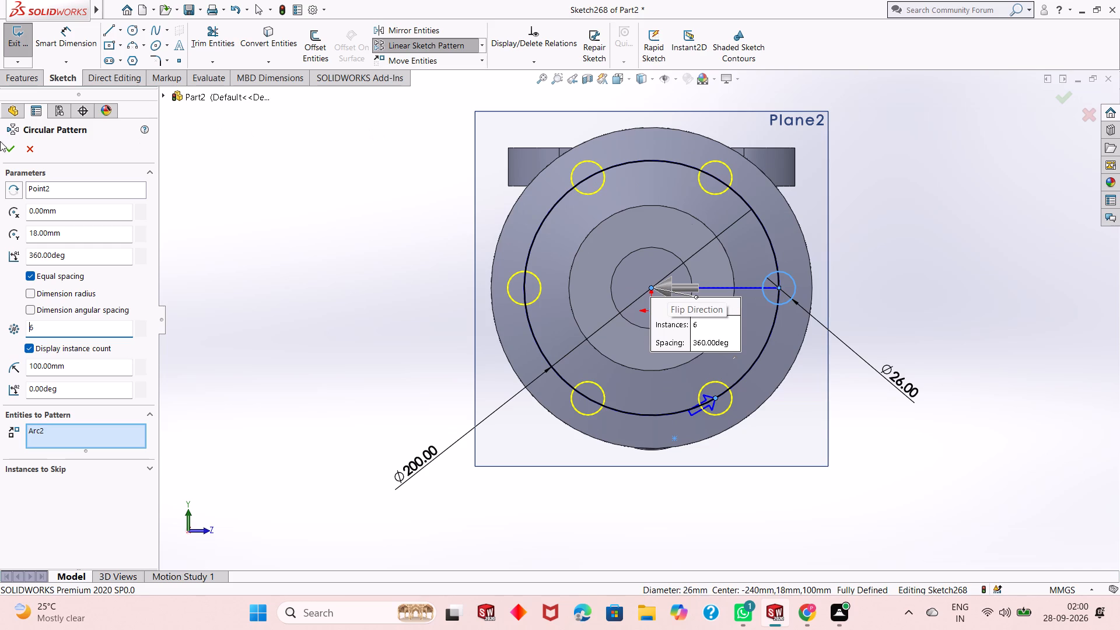
{"action": "left_click", "coordinate": [13, 143]}
{"action": "left_click", "coordinate": [385, 245]}
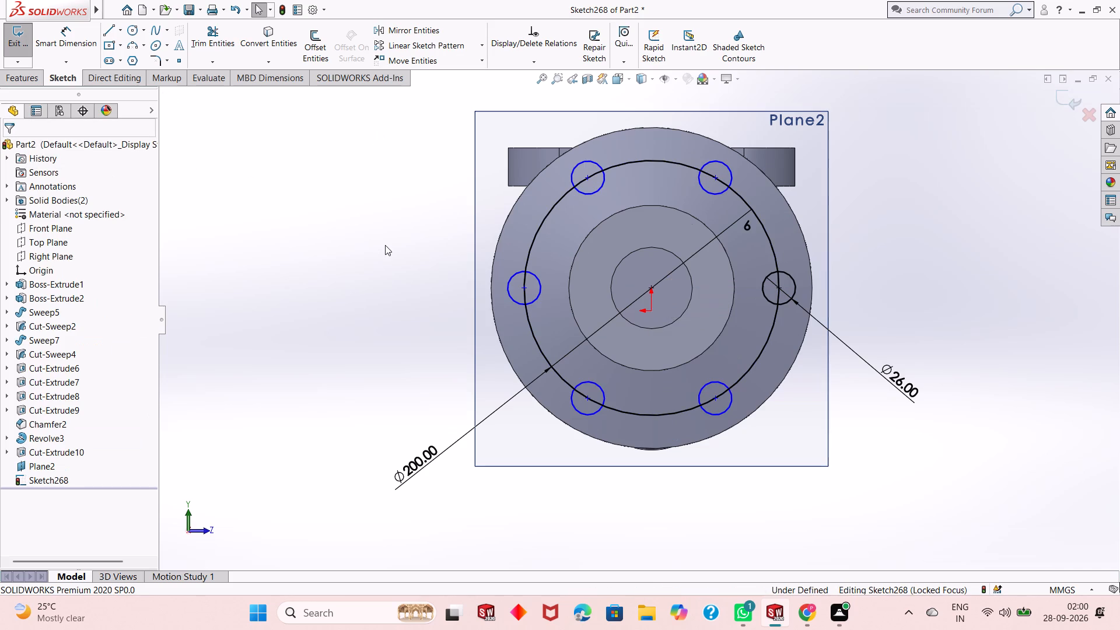
Delete the 200 mm pitch circle from the sketch, keeping the six bolt-hole circles.
{"action": "right_click", "coordinate": [646, 162]}
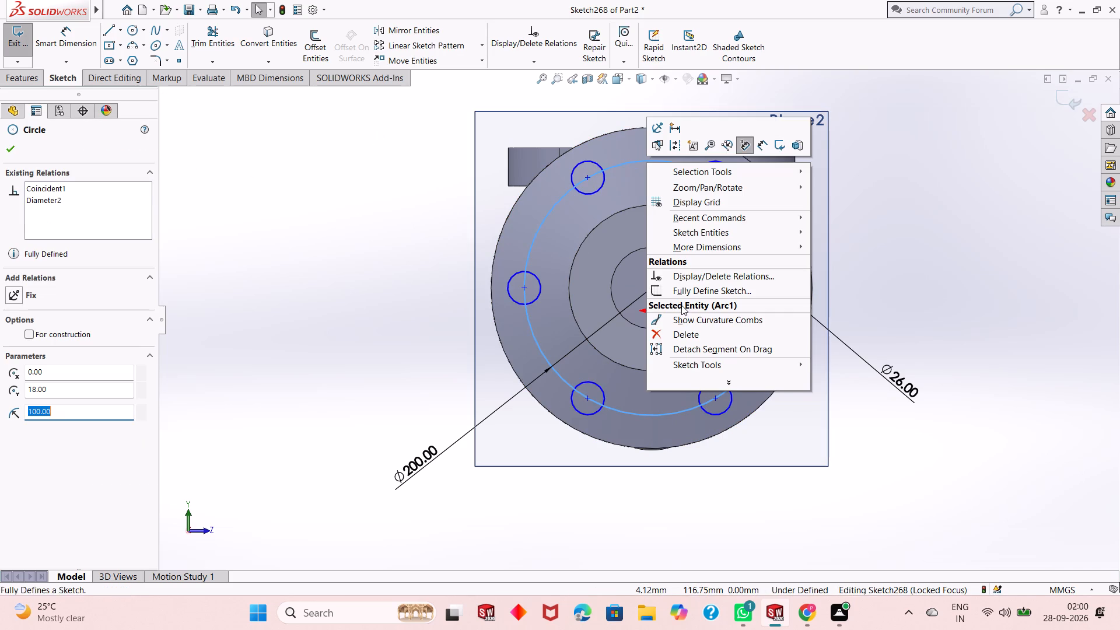
{"action": "left_click", "coordinate": [686, 332]}
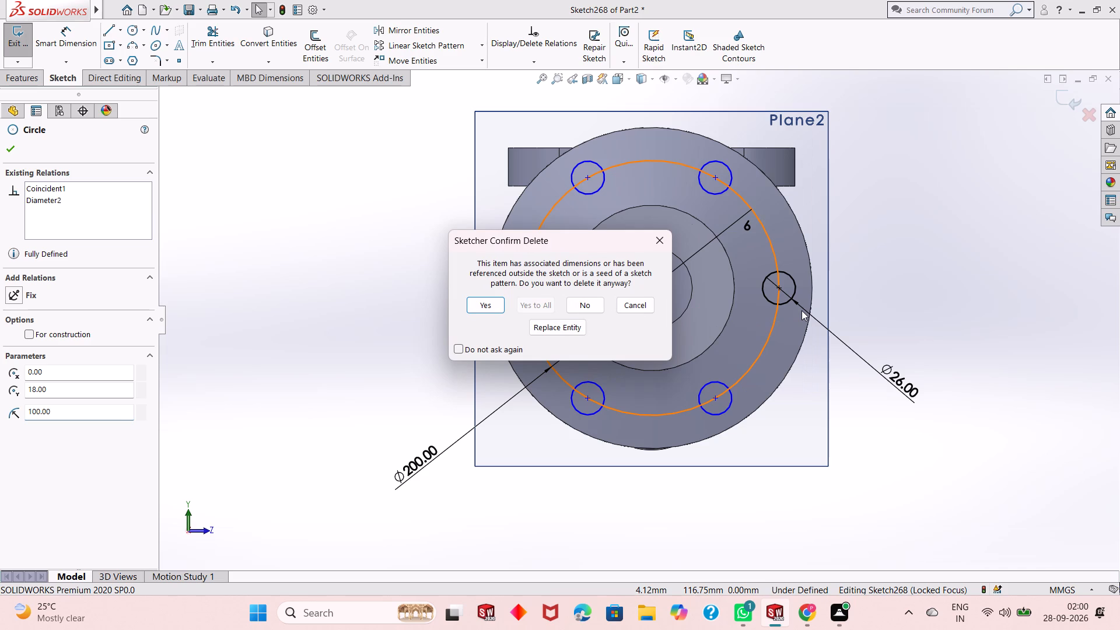
{"action": "left_click", "coordinate": [489, 303]}
Dimension the upper-left hole's centre vertically and the right-hand hole's centre horizontally from the origin, keeping their current distances.
{"action": "left_click", "coordinate": [86, 34]}
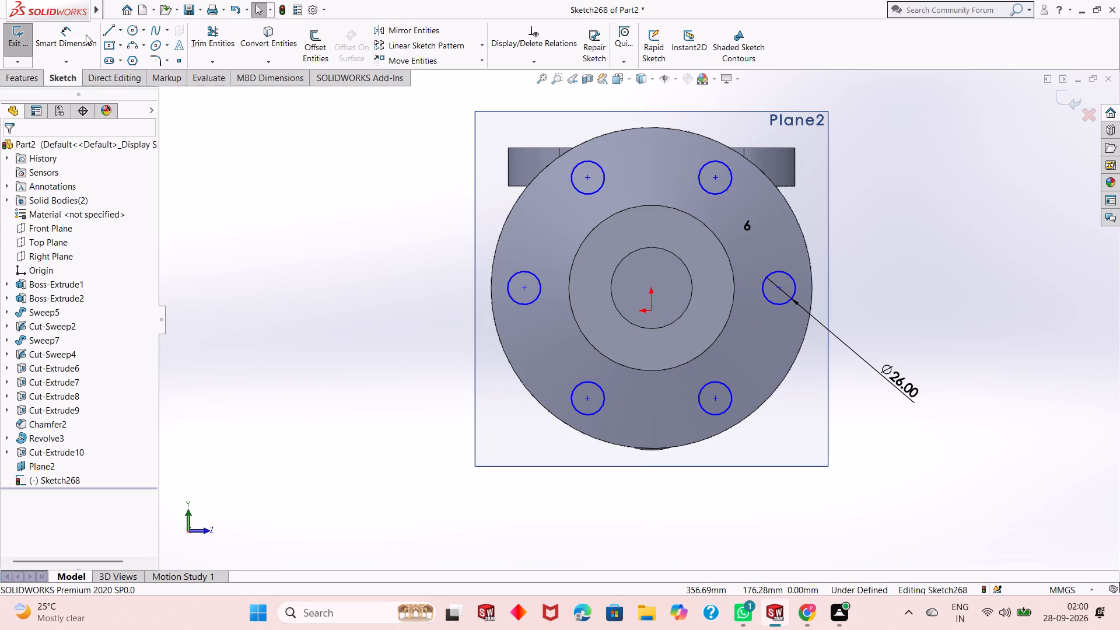
{"action": "left_click", "coordinate": [587, 178]}
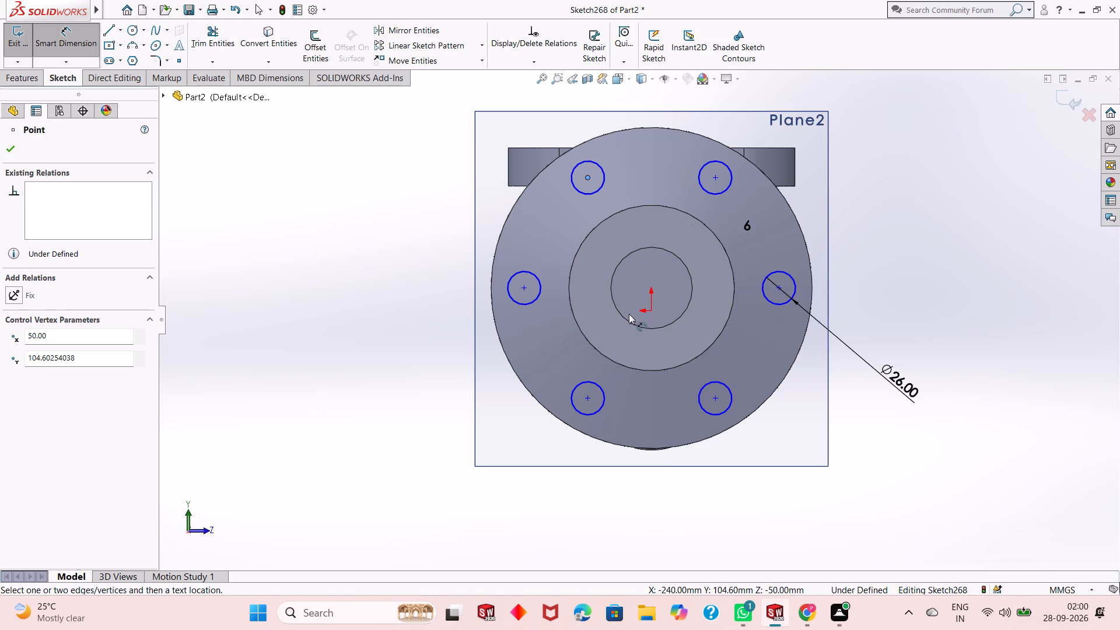
{"action": "left_click", "coordinate": [649, 309]}
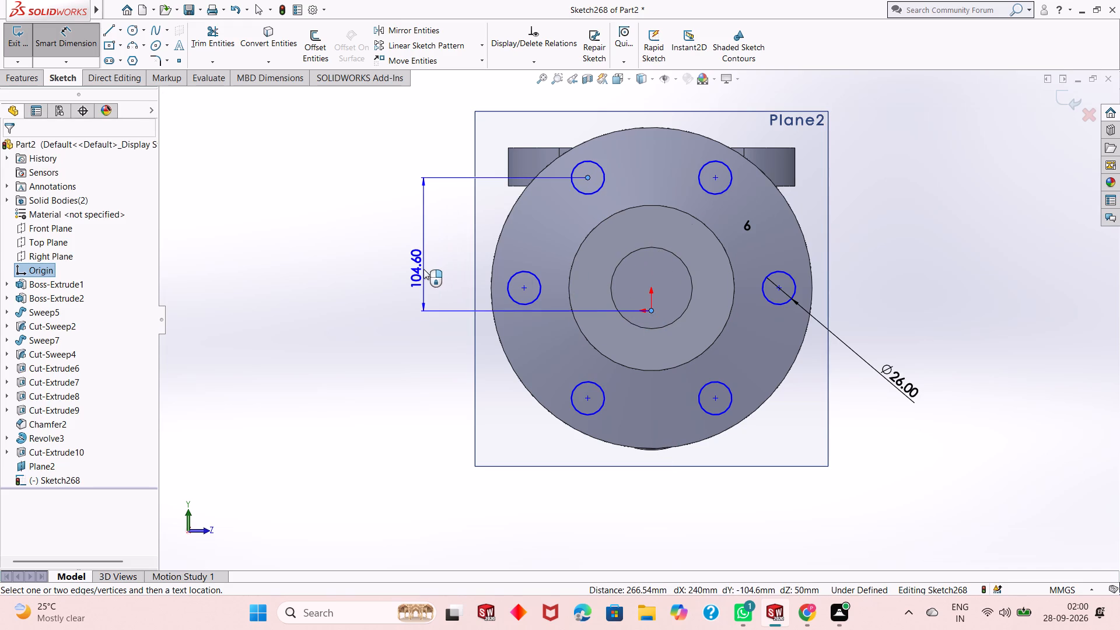
{"action": "left_click", "coordinate": [423, 269]}
{"action": "left_click", "coordinate": [373, 251]}
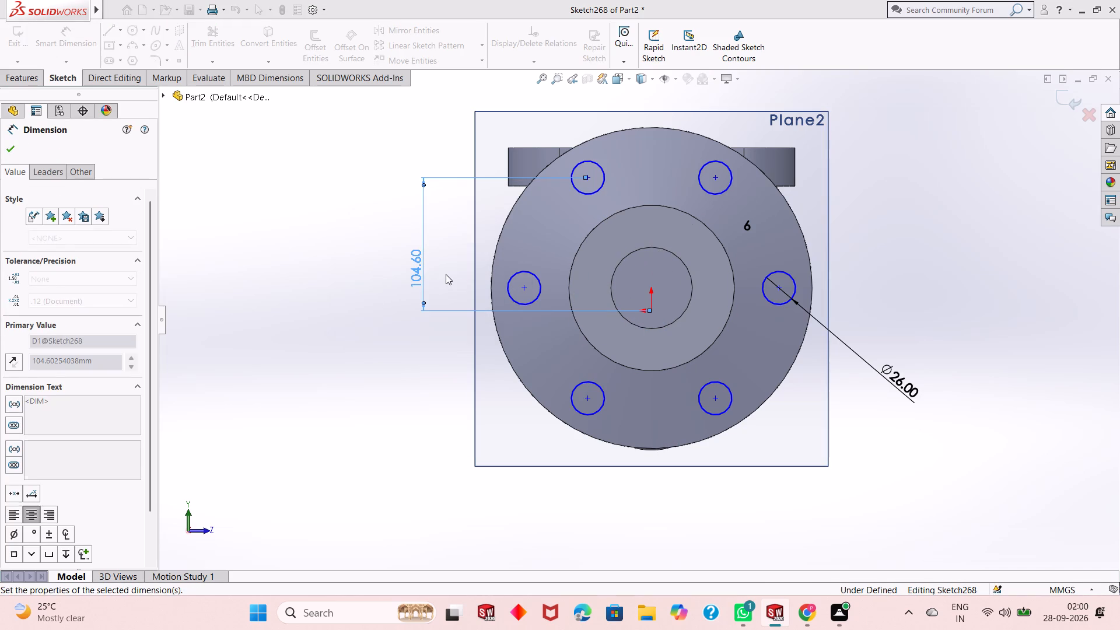
{"action": "left_click", "coordinate": [778, 289]}
{"action": "left_click", "coordinate": [653, 311]}
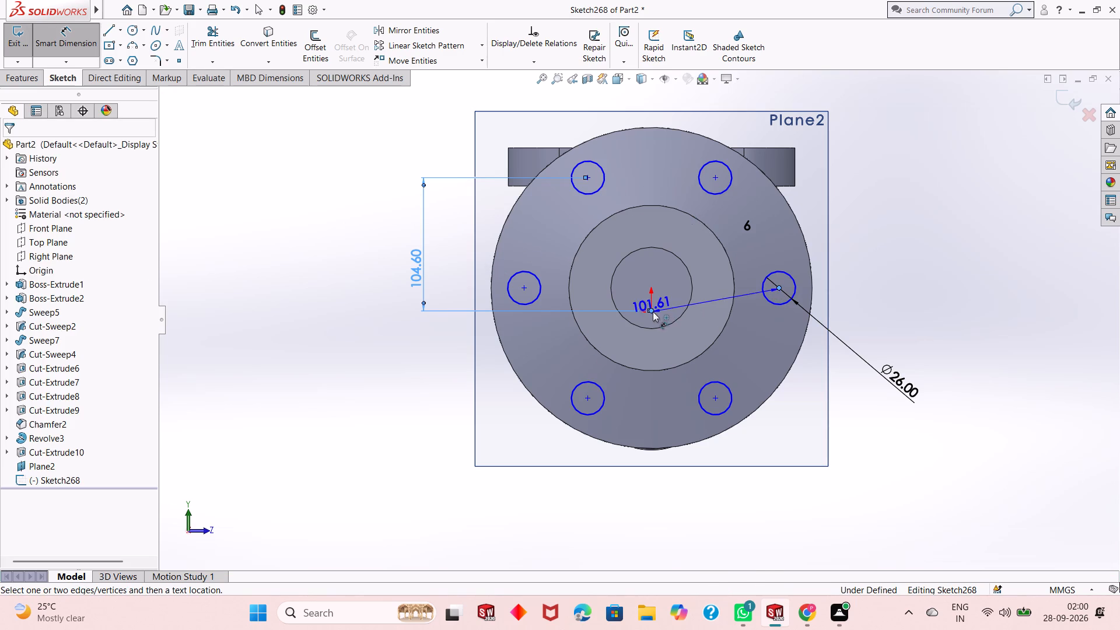
{"action": "left_click", "coordinate": [684, 488]}
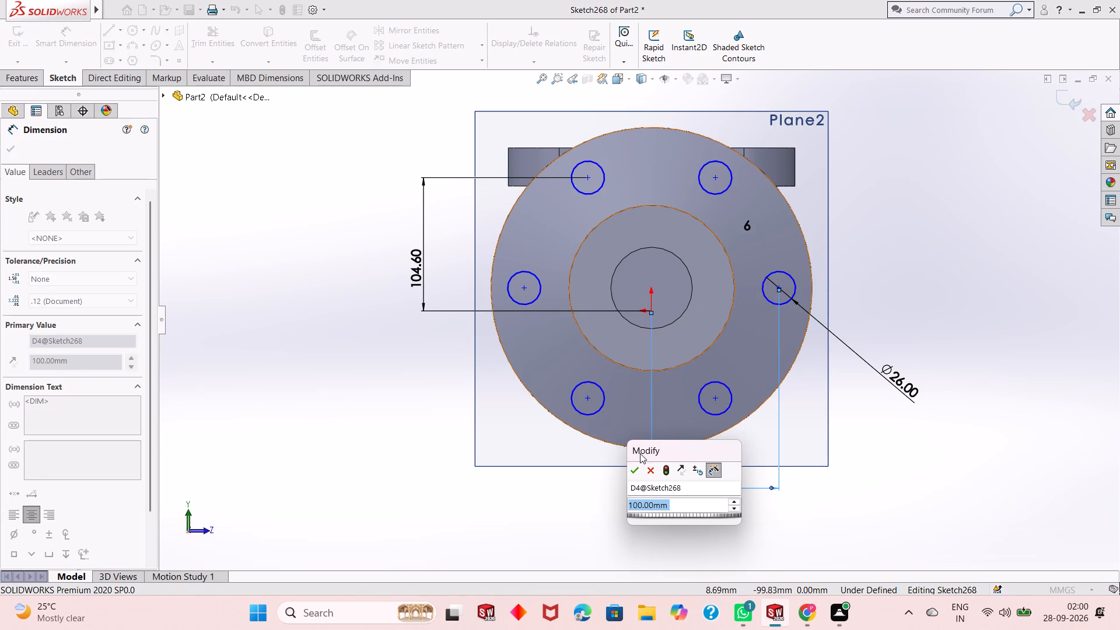
{"action": "left_click", "coordinate": [635, 474]}
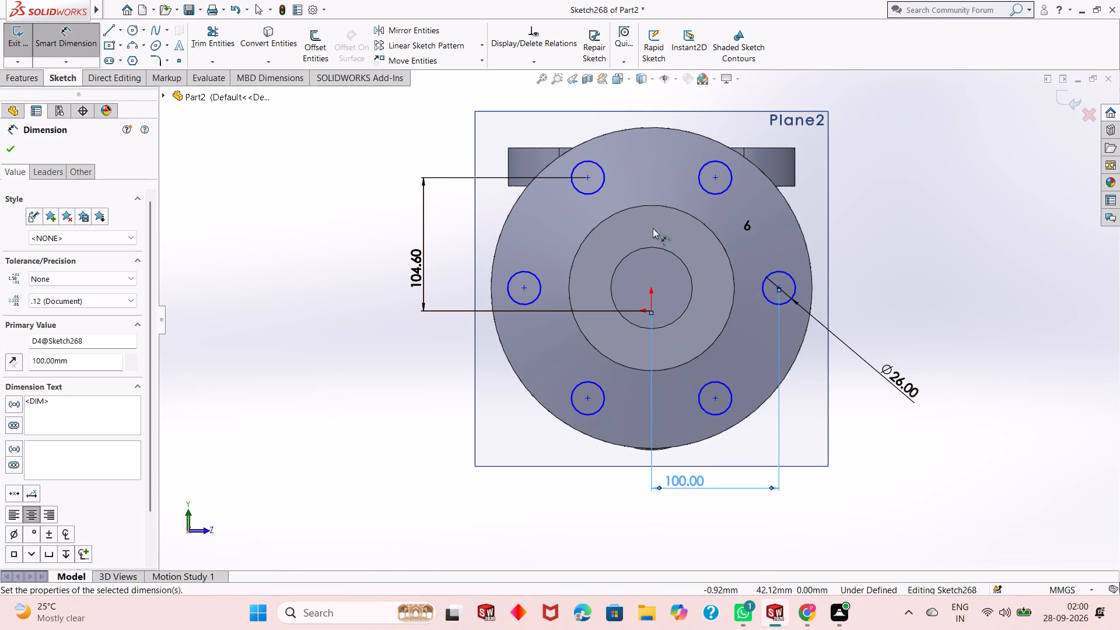
Dimension the vertical distance between the centres of the upper-right and lower-right holes, keeping the current spacing.
{"action": "left_click", "coordinate": [715, 178]}
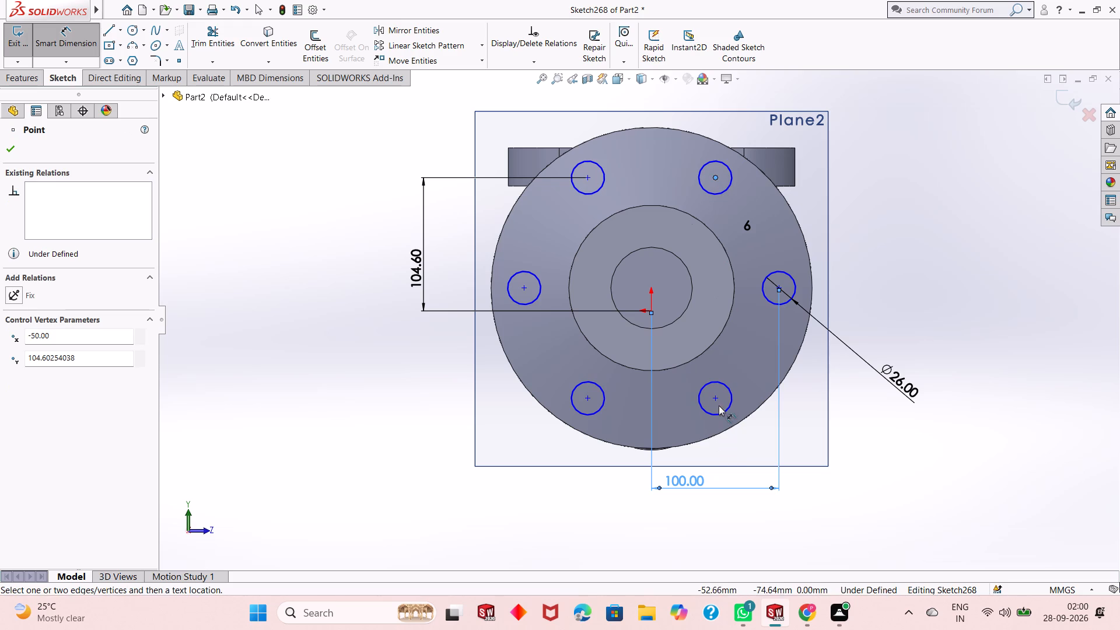
{"action": "left_click", "coordinate": [717, 401]}
{"action": "left_click", "coordinate": [892, 349]}
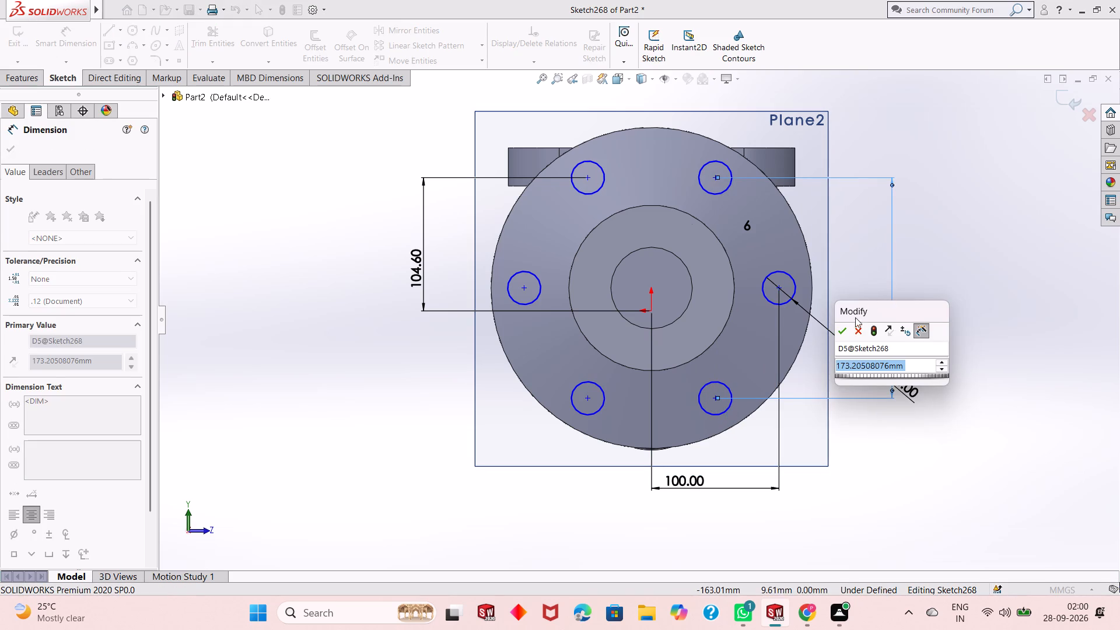
{"action": "left_click", "coordinate": [848, 334]}
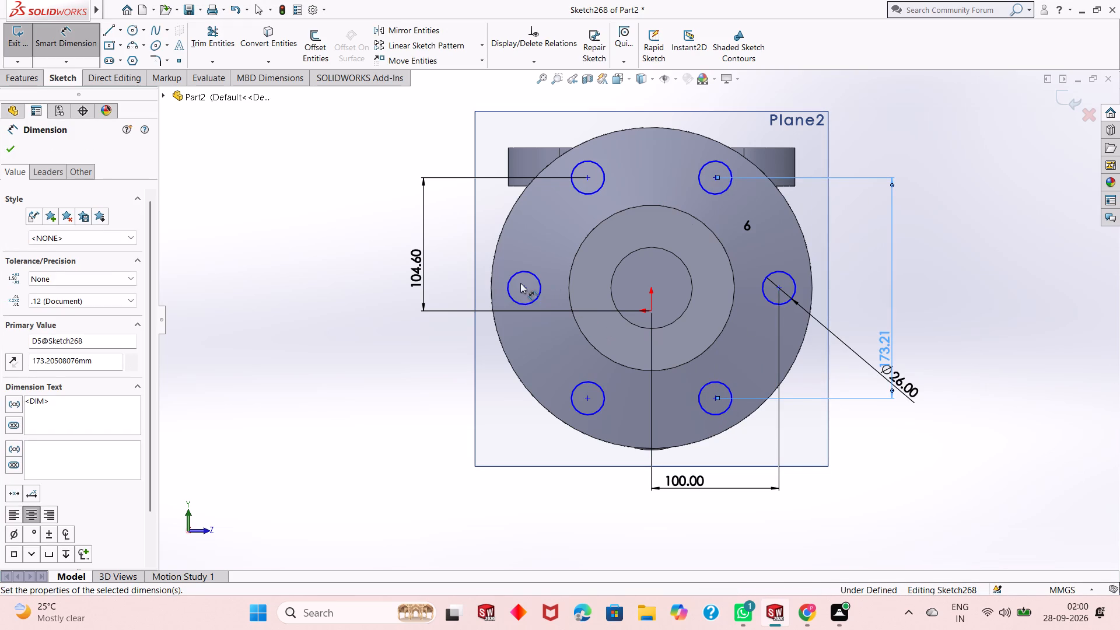
Dimension the horizontal distance between the centres of the left-hand and lower-left holes, keeping the current spacing.
{"action": "left_click", "coordinate": [522, 288]}
{"action": "left_click", "coordinate": [588, 398]}
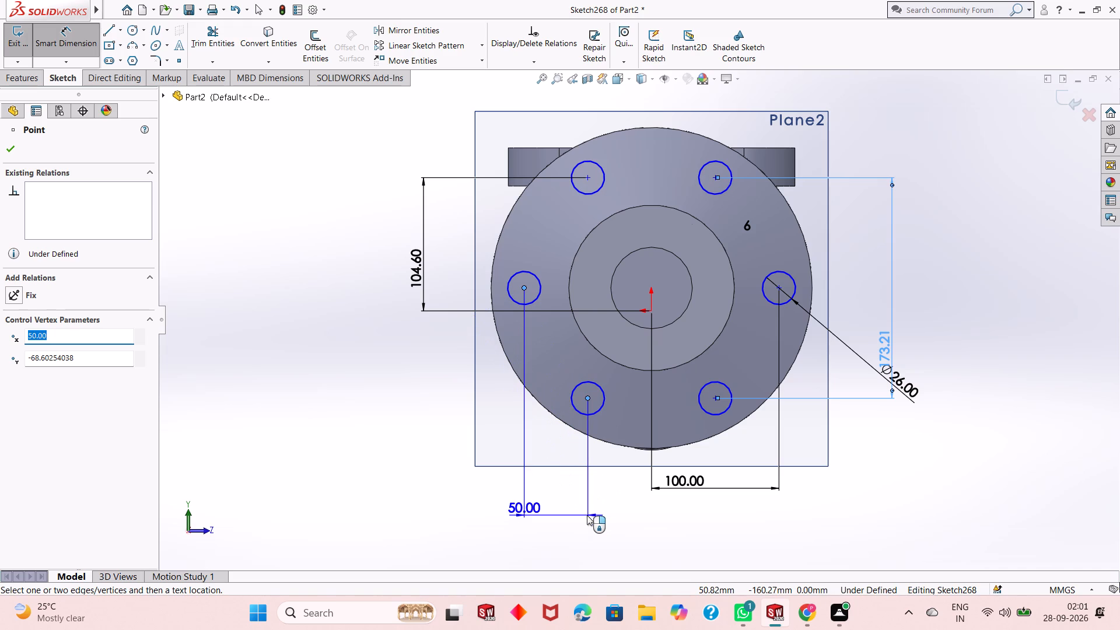
{"action": "left_click", "coordinate": [587, 515]}
{"action": "left_click", "coordinate": [535, 494]}
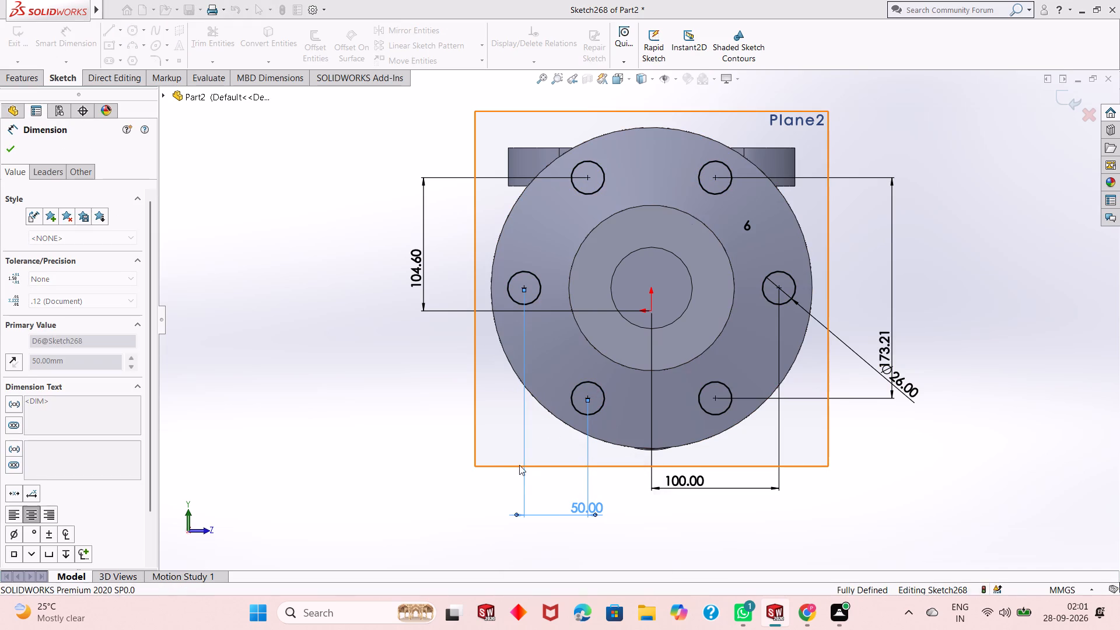
{"action": "right_click", "coordinate": [313, 303]}
{"action": "left_click", "coordinate": [346, 340]}
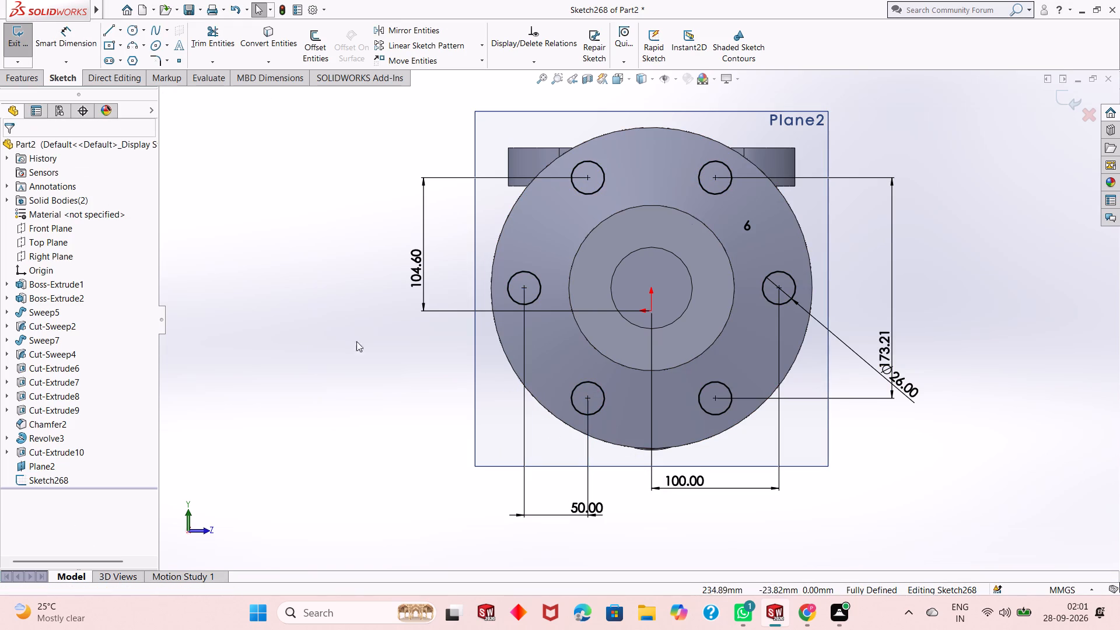
Cut-extrude the six bolt-hole circles to a blind depth of 30 mm, reversing the direction to cut into the round flange.
{"action": "middle_click_drag", "start_coordinate": [674, 299], "coordinate": [647, 305]}
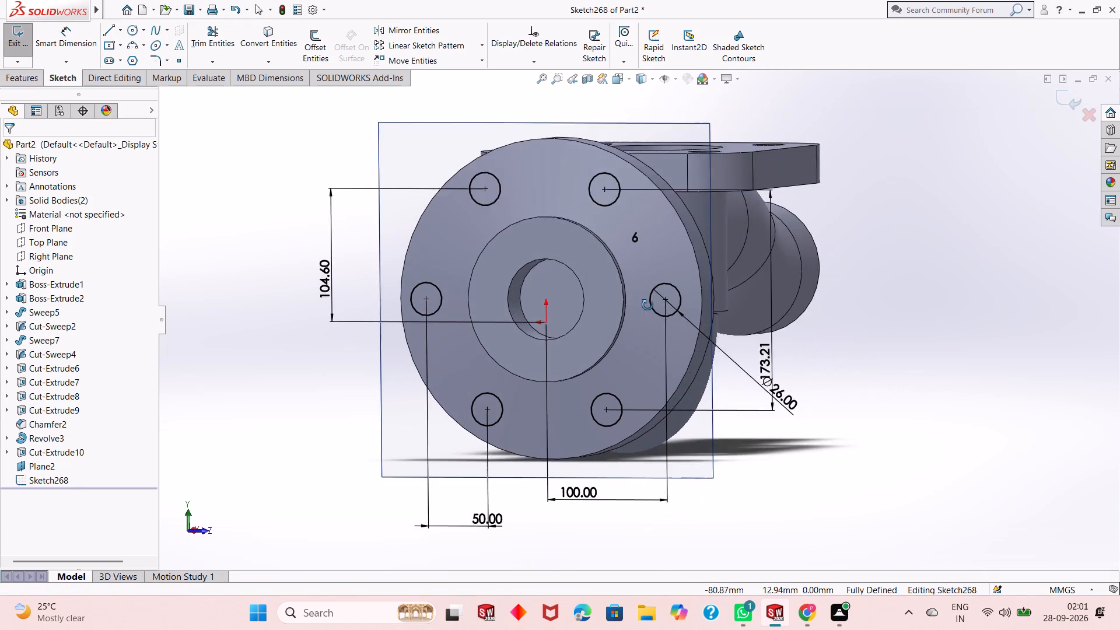
{"action": "middle_click_drag", "start_coordinate": [647, 305], "coordinate": [643, 308]}
{"action": "middle_click_drag", "start_coordinate": [845, 365], "coordinate": [845, 366]}
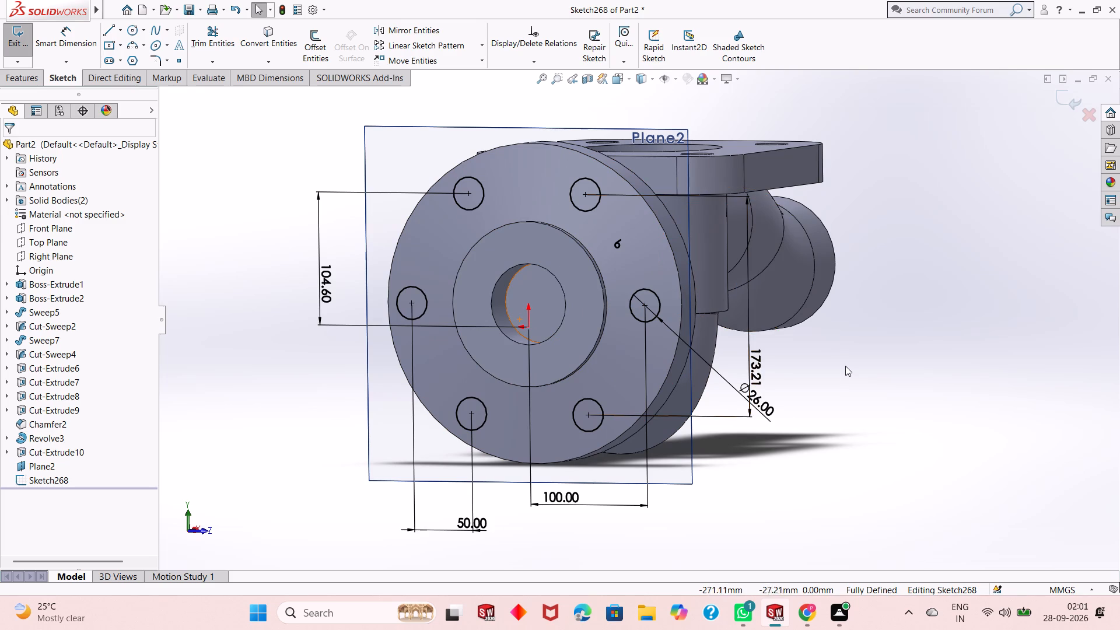
{"action": "middle_click_drag", "start_coordinate": [845, 366], "coordinate": [804, 372]}
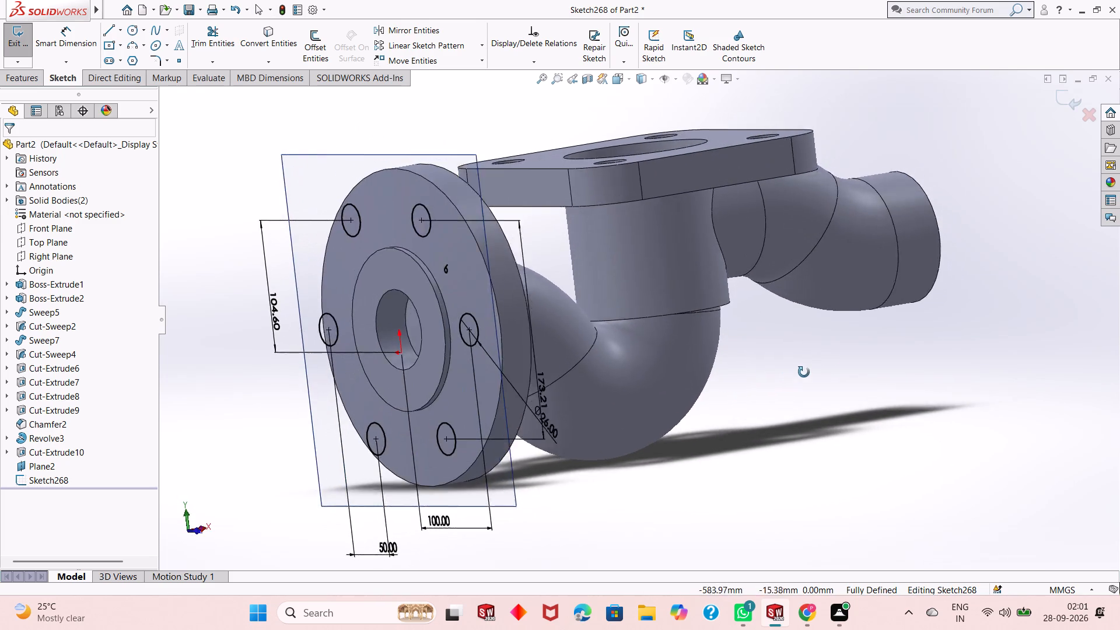
{"action": "middle_click_drag", "start_coordinate": [804, 372], "coordinate": [832, 382]}
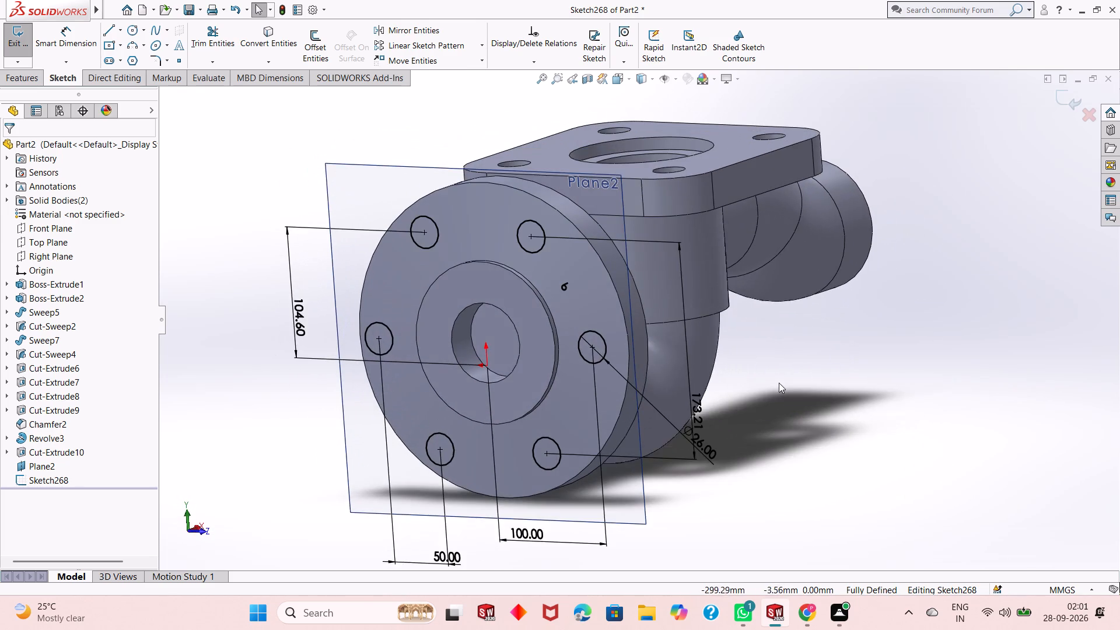
{"action": "scroll", "coordinate": [651, 378], "scroll_direction": "up", "scroll_amount": 1}
{"action": "middle_click_drag", "start_coordinate": [787, 395], "coordinate": [739, 414]}
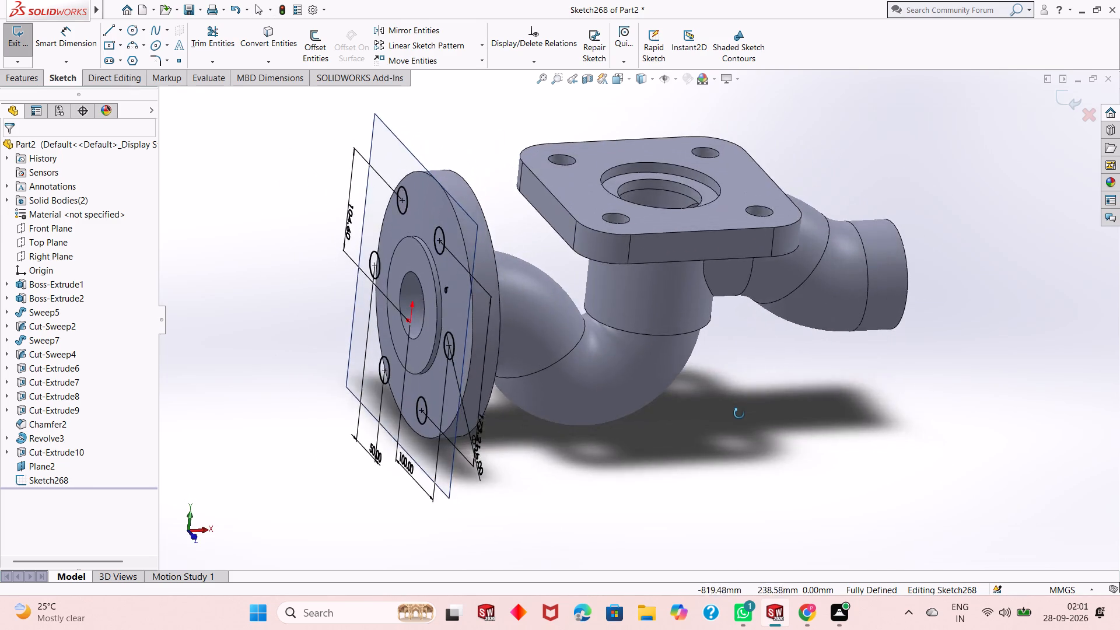
{"action": "middle_click_drag", "start_coordinate": [739, 414], "coordinate": [740, 377]}
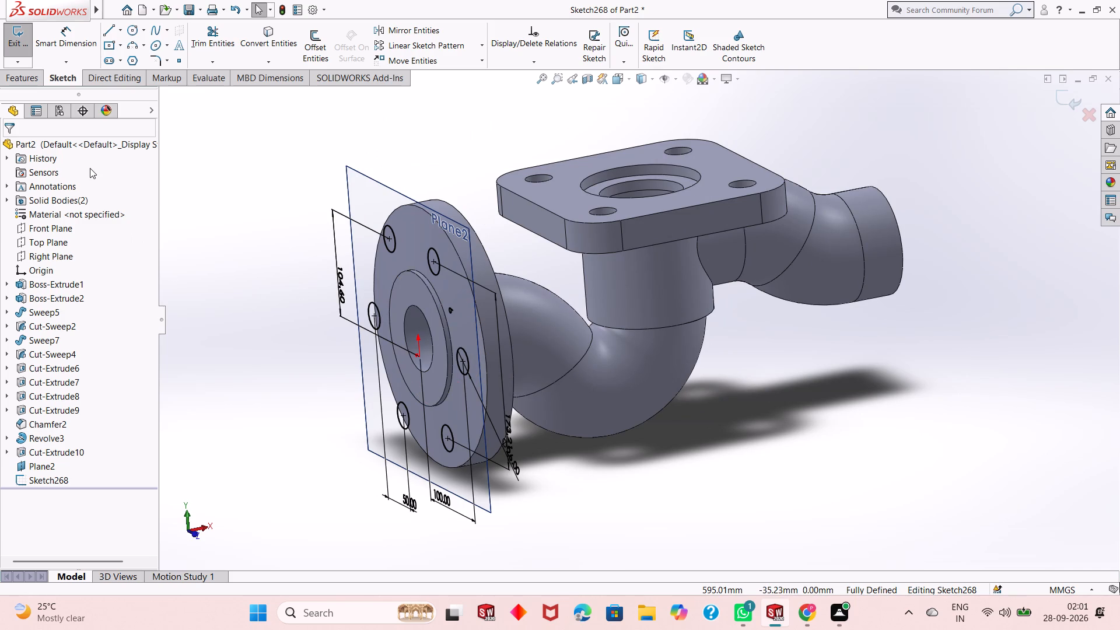
{"action": "left_click", "coordinate": [33, 81]}
{"action": "left_click", "coordinate": [192, 36]}
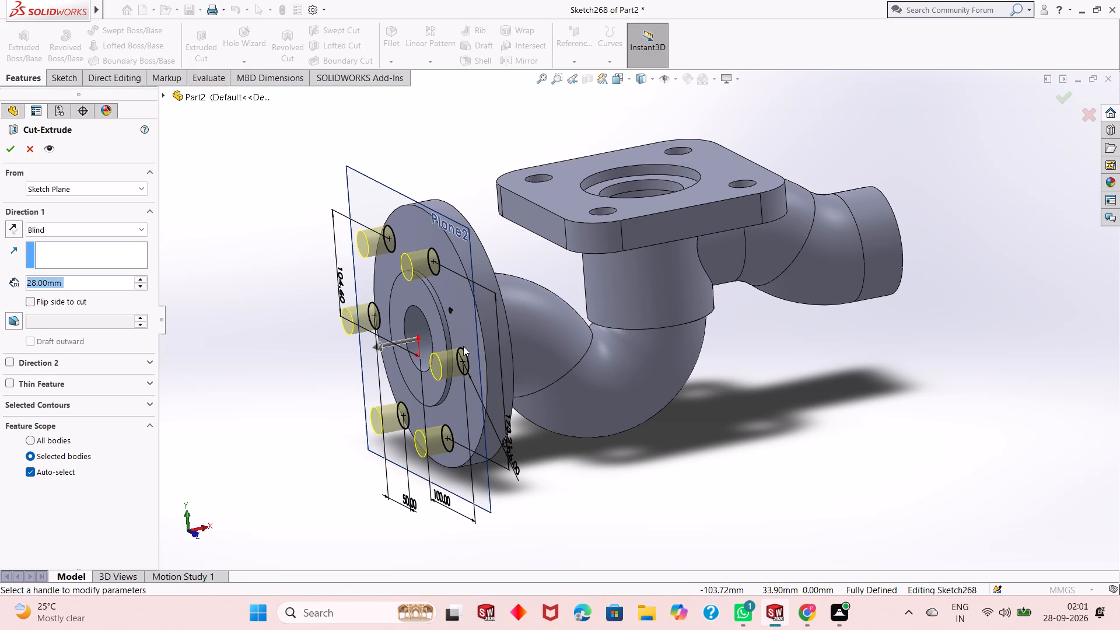
{"action": "left_click", "coordinate": [19, 235]}
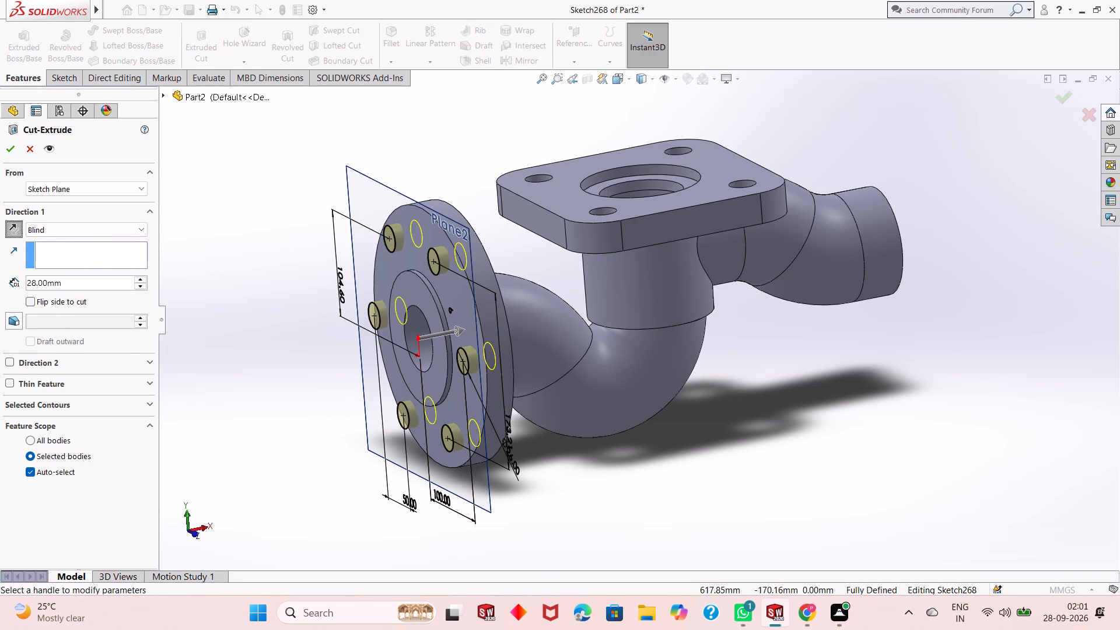
{"action": "middle_click_drag", "start_coordinate": [524, 432], "coordinate": [488, 460]}
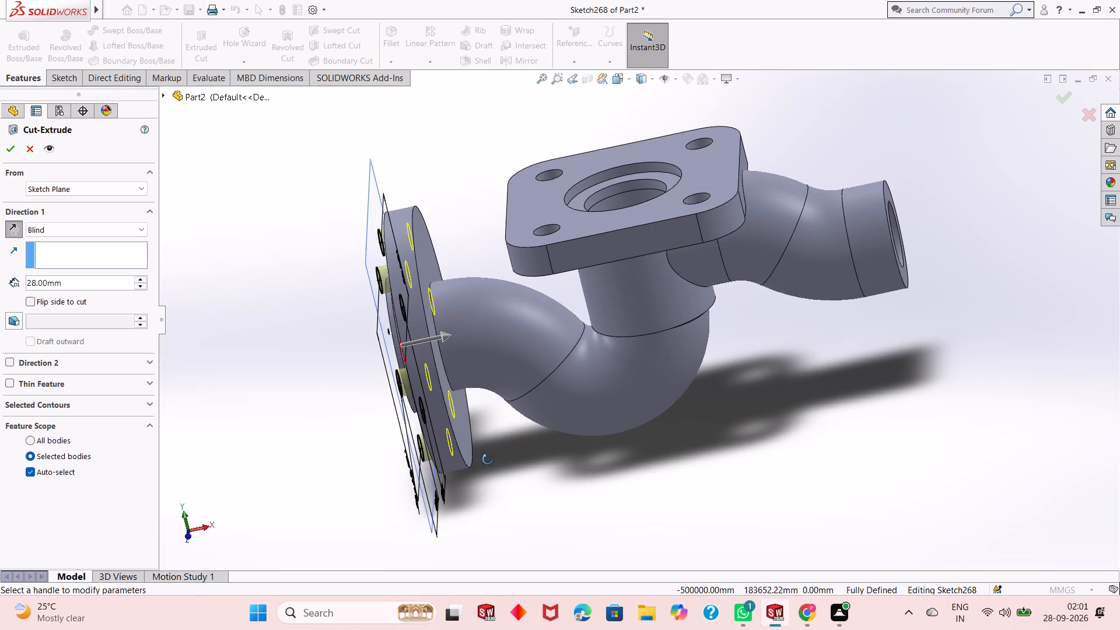
{"action": "middle_click_drag", "start_coordinate": [488, 460], "coordinate": [485, 466]}
{"action": "double_click", "coordinate": [75, 285]}
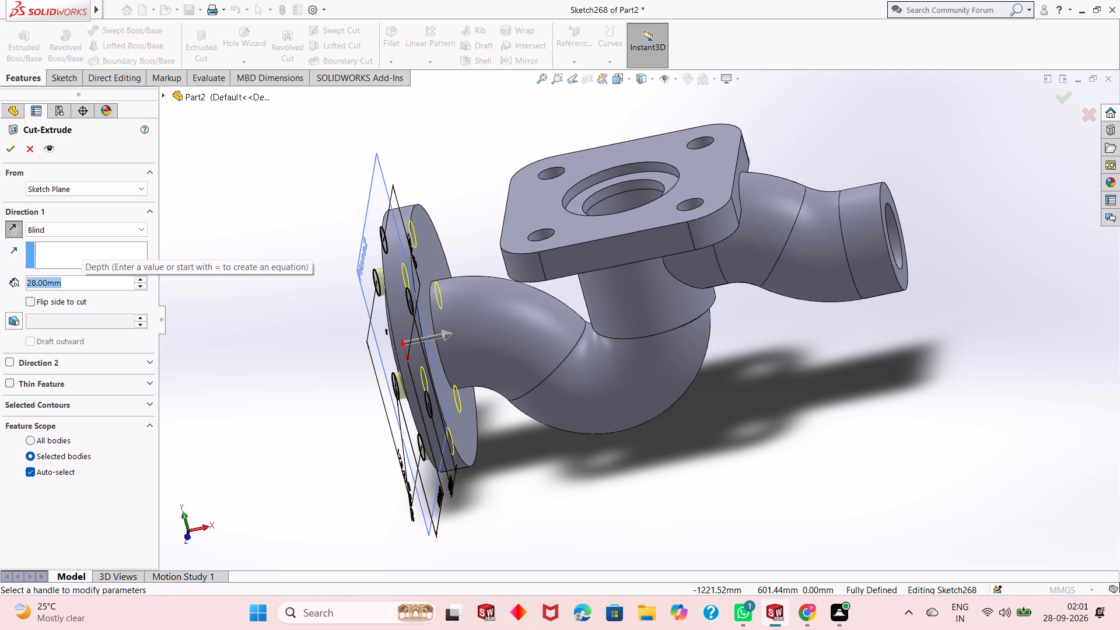
{"action": "type", "text": "30"}
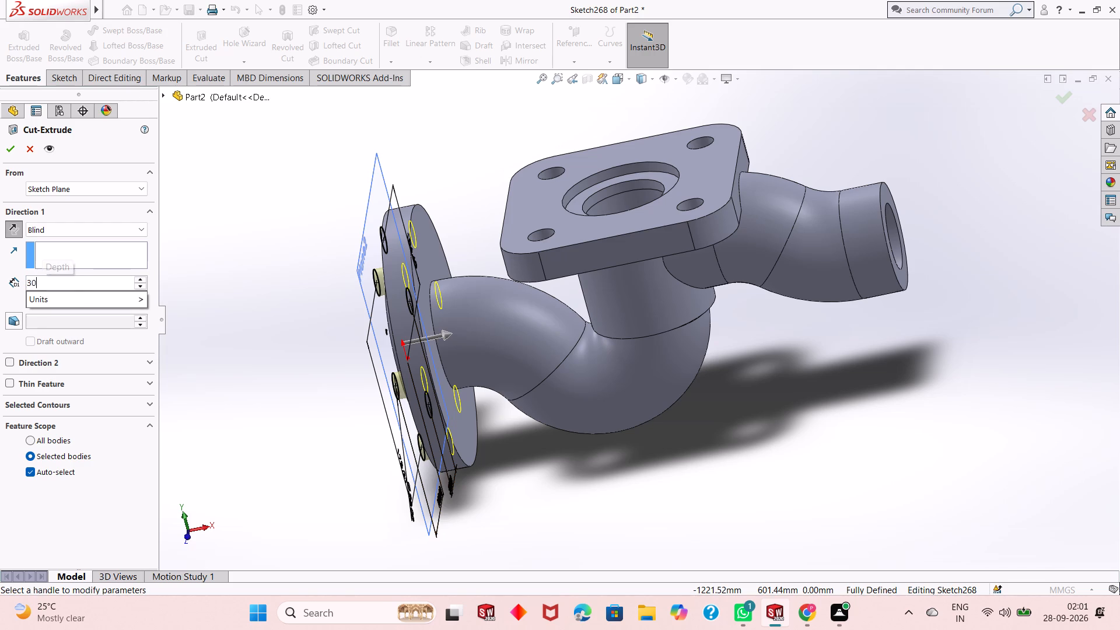
{"action": "key", "text": "Return"}
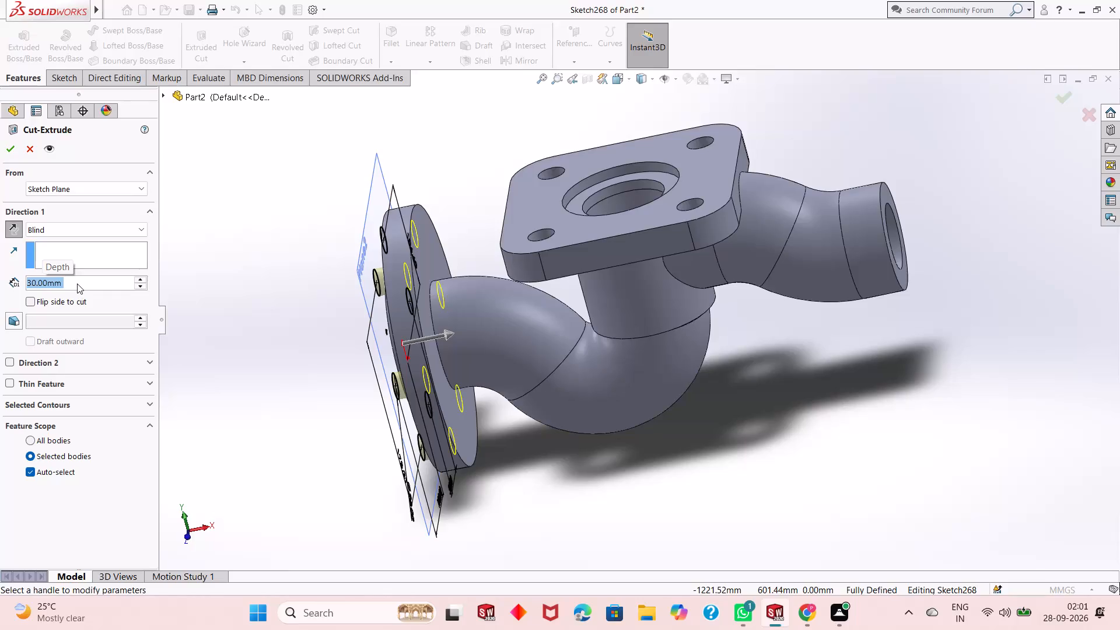
{"action": "scroll", "coordinate": [373, 289], "scroll_direction": "down", "scroll_amount": 4}
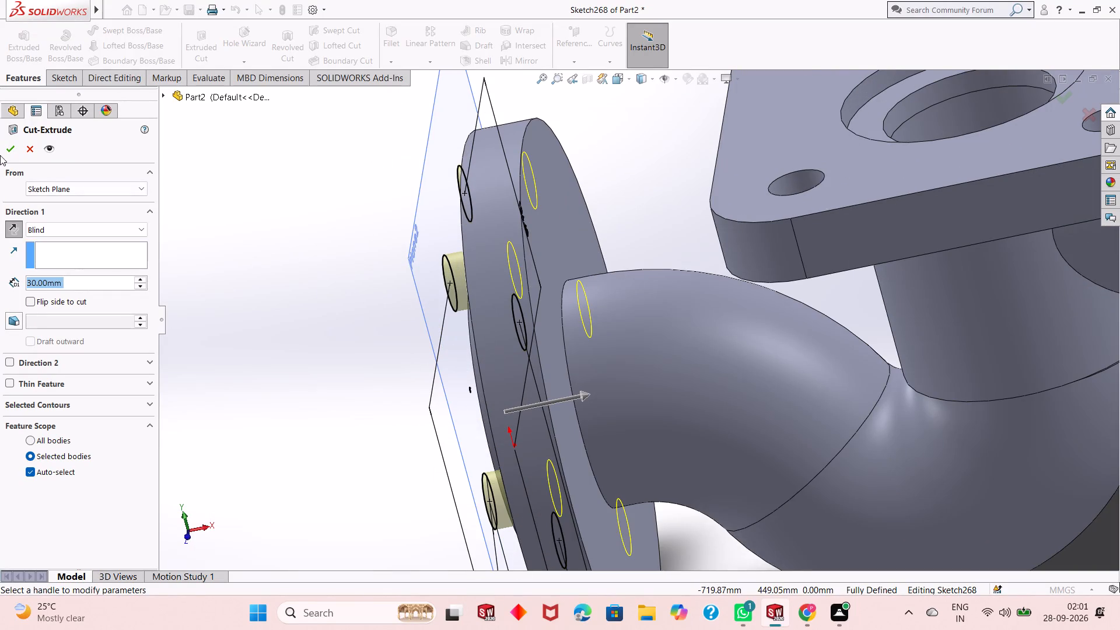
{"action": "left_click", "coordinate": [12, 149]}
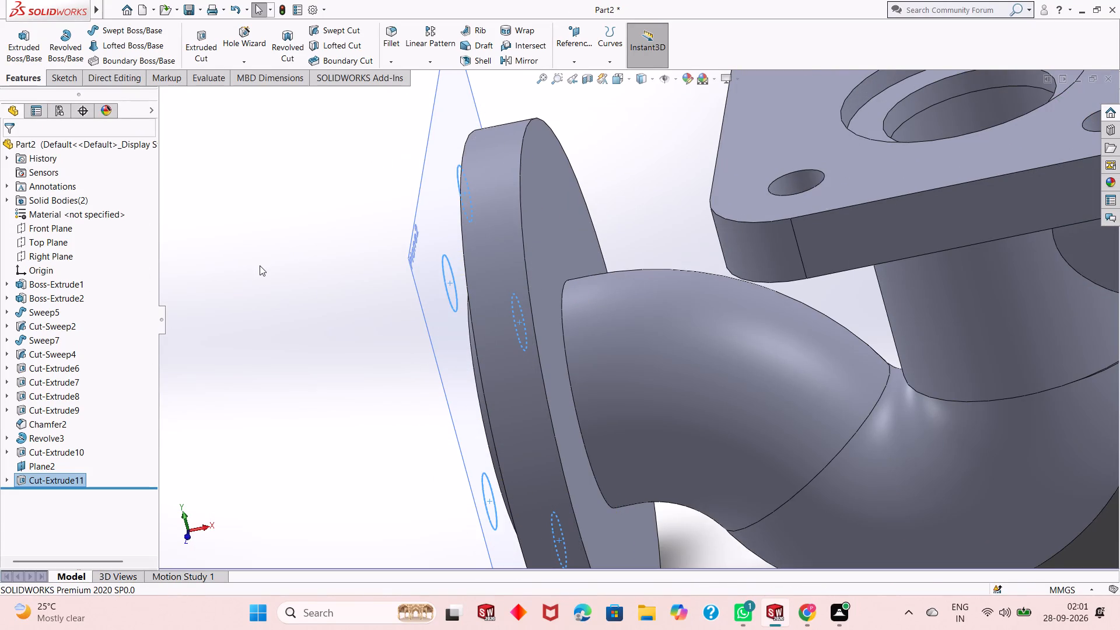
{"action": "left_click", "coordinate": [260, 265]}
Edit the six-hole cut on the round flange, trying a 35 mm depth before setting its blind depth to 40 mm.
{"action": "left_click", "coordinate": [79, 480]}
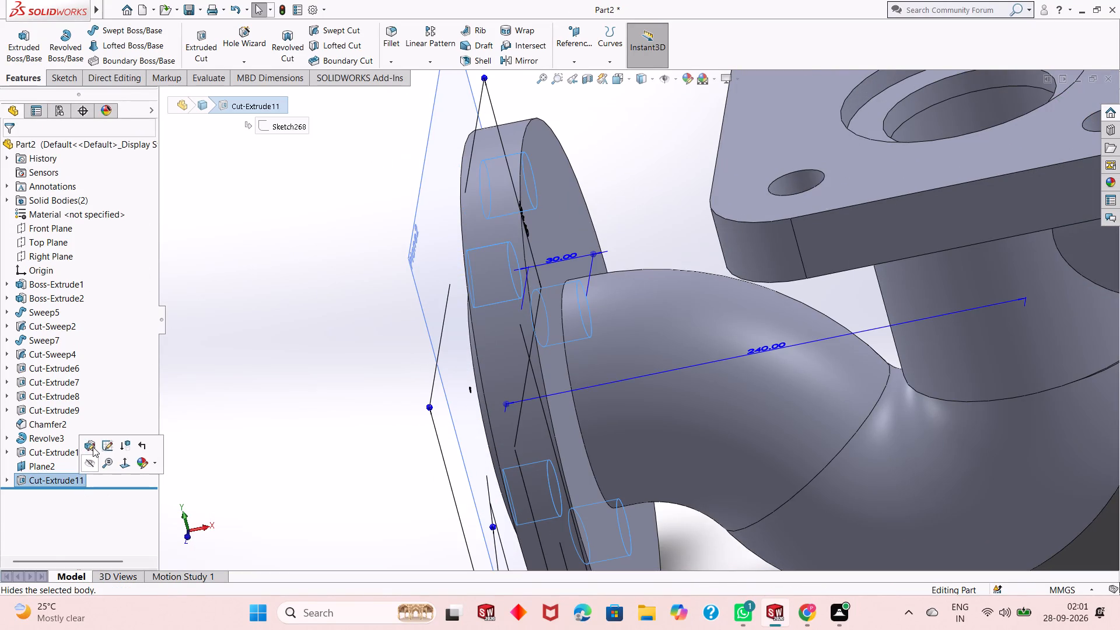
{"action": "left_click", "coordinate": [93, 446]}
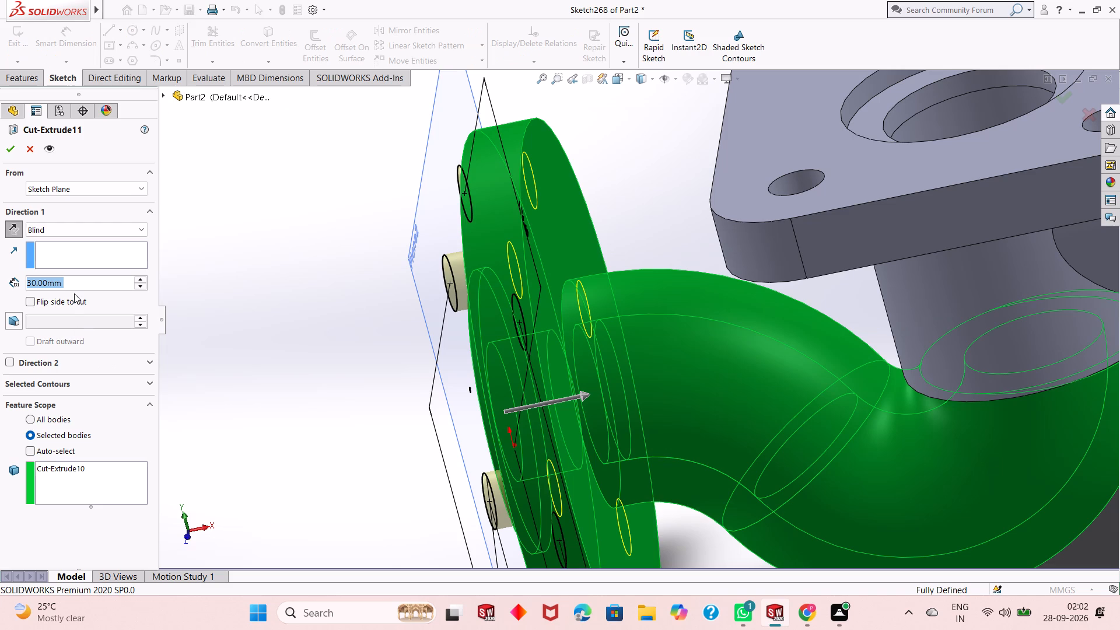
{"action": "type", "text": "35"}
{"action": "key", "text": "Return"}
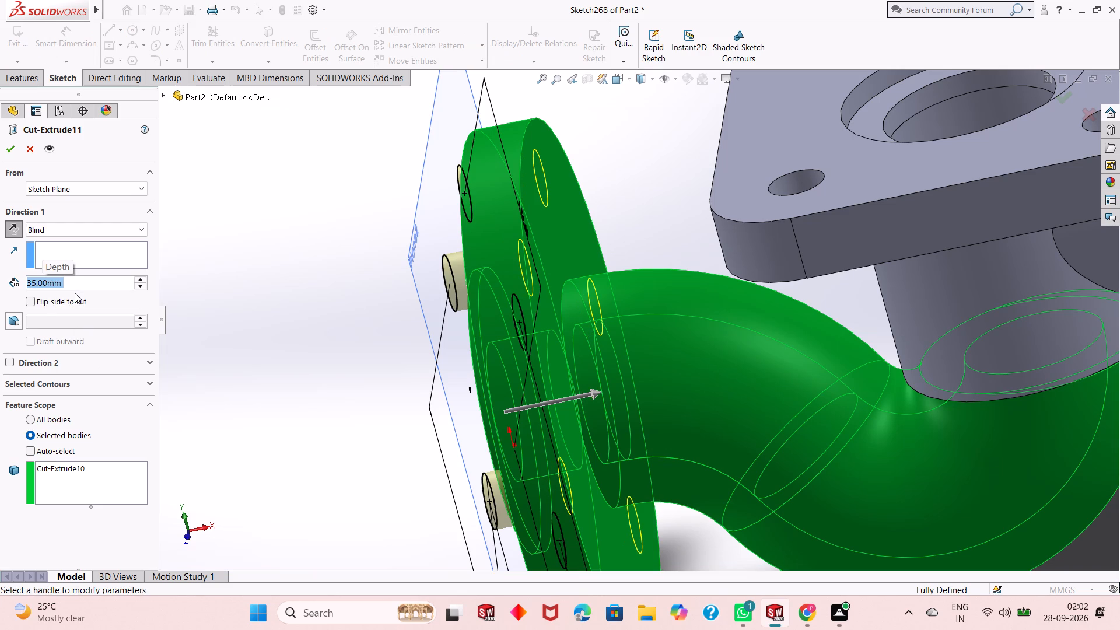
{"action": "key", "text": "4"}
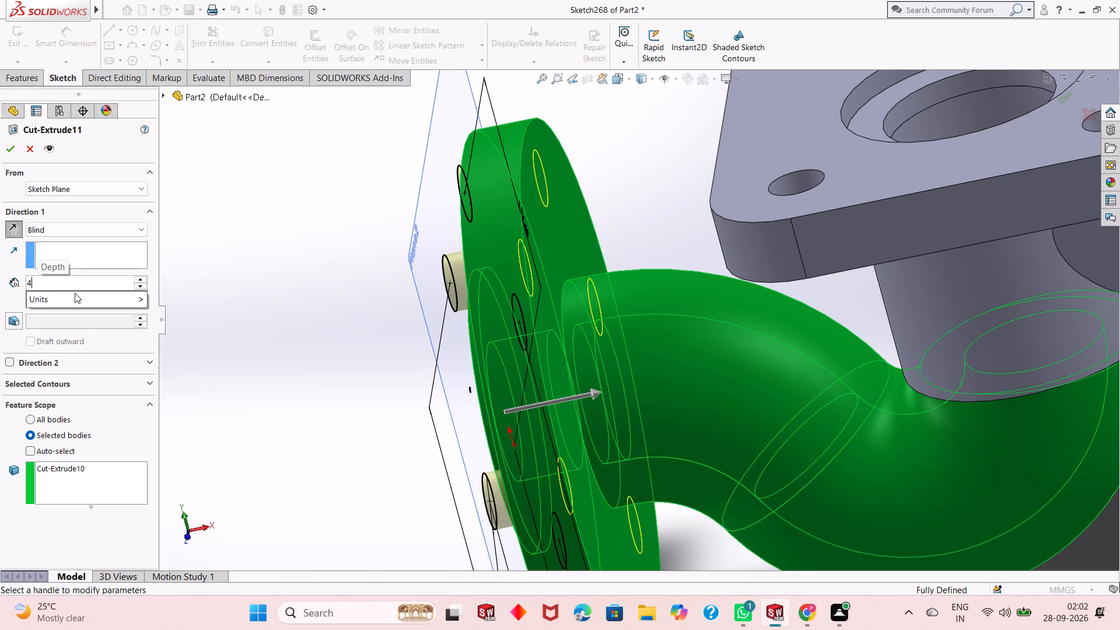
{"action": "key", "text": "0"}
{"action": "key", "text": "Return"}
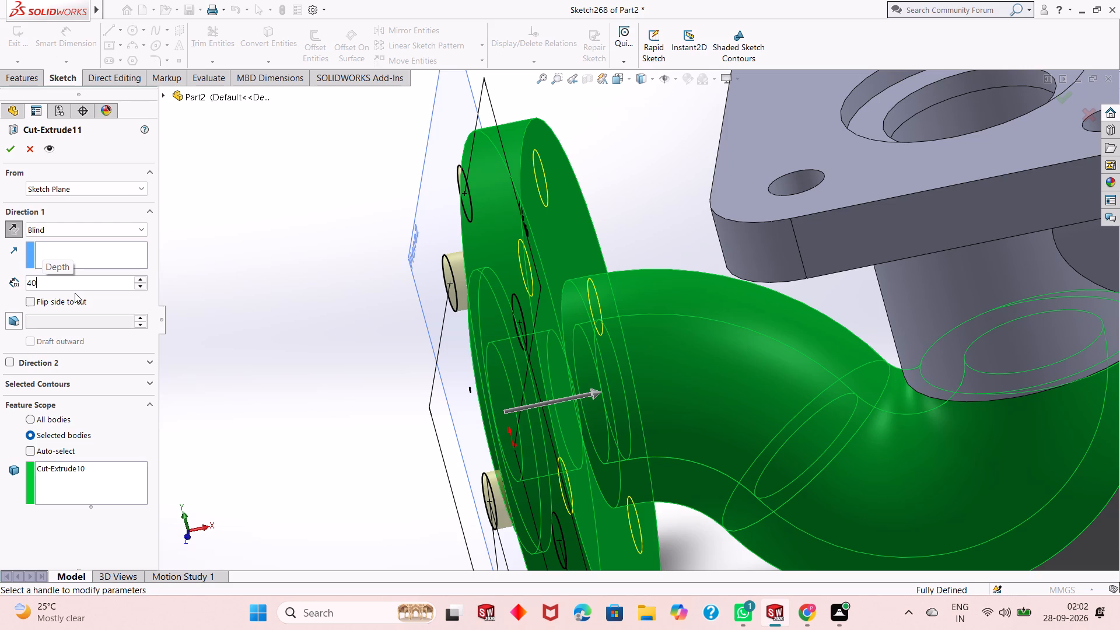
{"action": "left_click", "coordinate": [6, 152]}
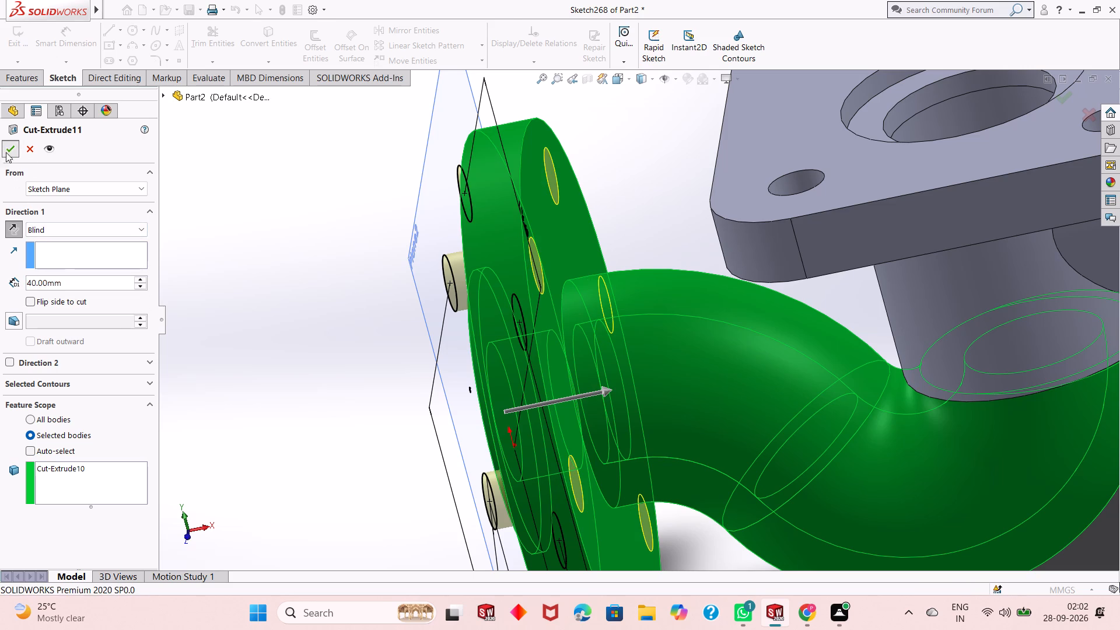
{"action": "left_click", "coordinate": [358, 303]}
Hide the offset plane Plane2 in front of the round flange.
{"action": "scroll", "coordinate": [409, 370], "scroll_direction": "up", "scroll_amount": 3}
{"action": "middle_click_drag", "start_coordinate": [598, 393], "coordinate": [598, 394]}
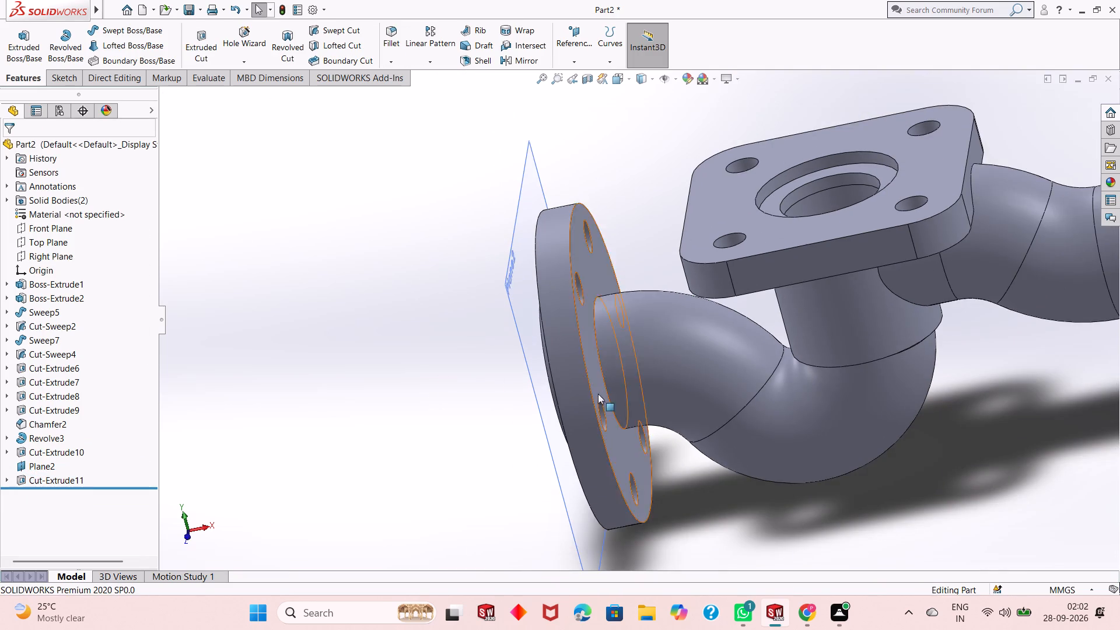
{"action": "middle_click_drag", "start_coordinate": [598, 394], "coordinate": [655, 372]}
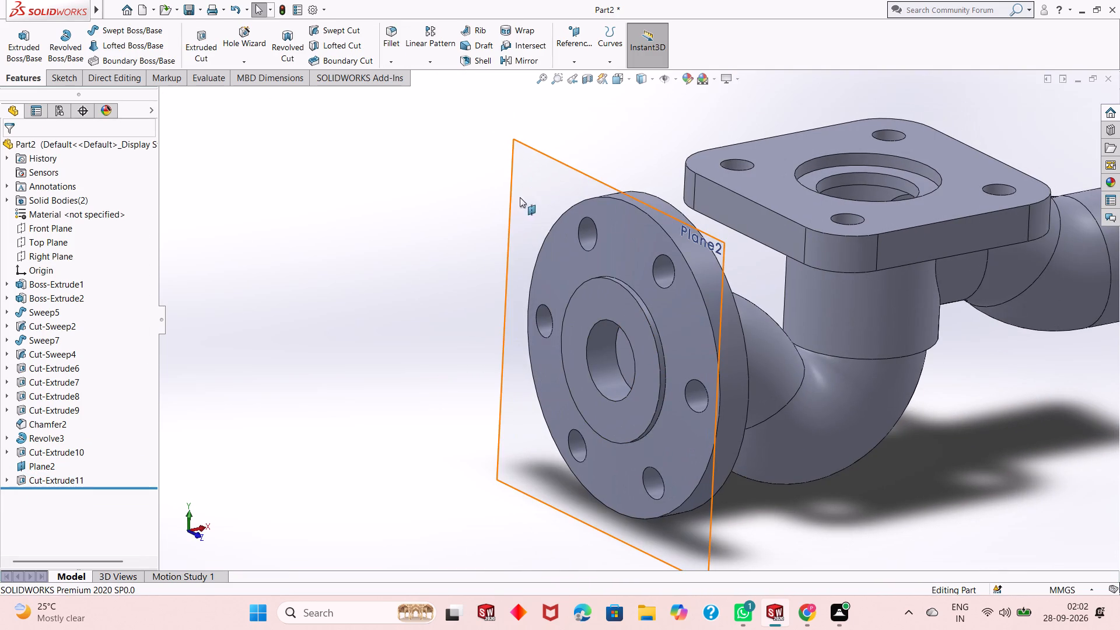
{"action": "right_click", "coordinate": [526, 180]}
{"action": "left_click", "coordinate": [573, 160]}
Examine the valve body from several angles, checking the round flange's bolt holes, the square top flange and the pipe bends.
{"action": "scroll", "coordinate": [636, 334], "scroll_direction": "up", "scroll_amount": 1}
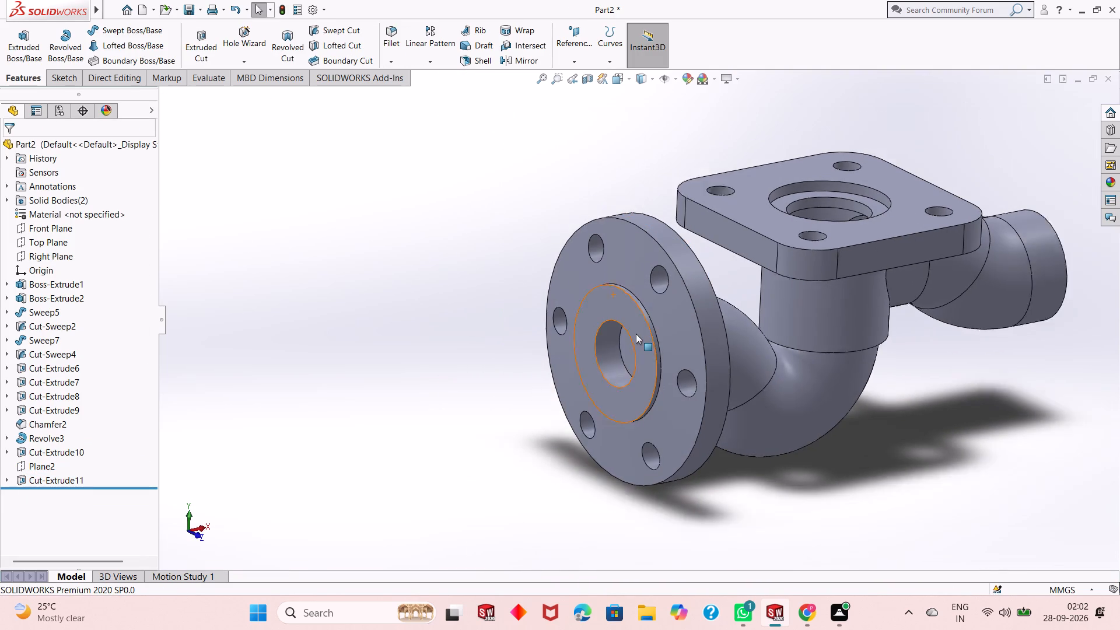
{"action": "scroll", "coordinate": [636, 334], "scroll_direction": "up", "scroll_amount": 1}
{"action": "middle_click_drag", "start_coordinate": [734, 450], "coordinate": [704, 422]}
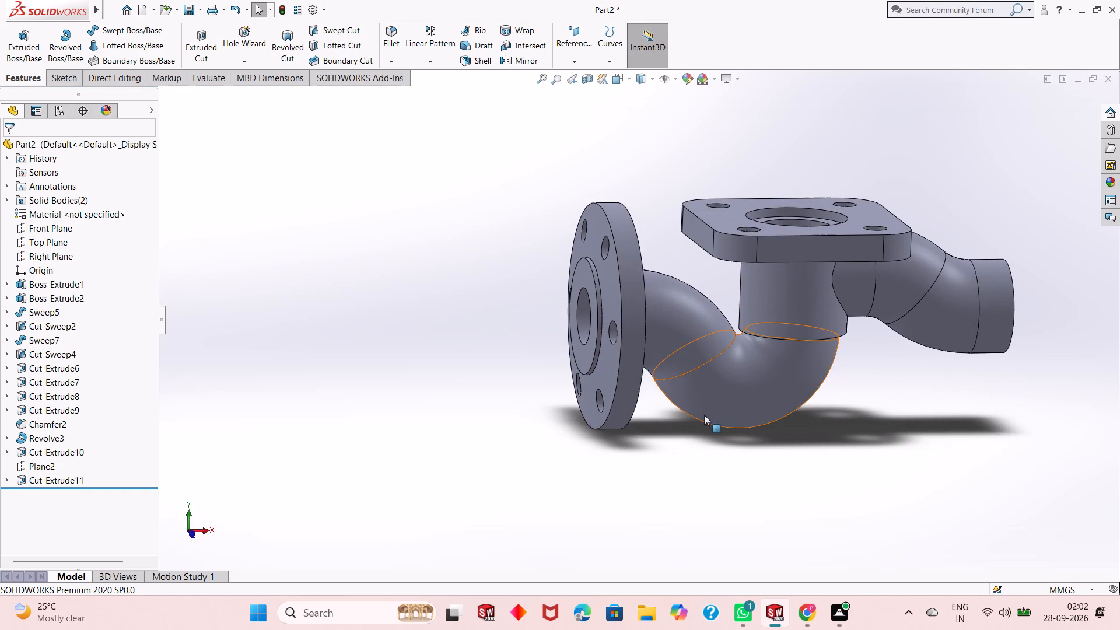
{"action": "scroll", "coordinate": [696, 389], "scroll_direction": "up", "scroll_amount": 1}
{"action": "scroll", "coordinate": [743, 340], "scroll_direction": "down", "scroll_amount": 1}
{"action": "scroll", "coordinate": [741, 339], "scroll_direction": "up", "scroll_amount": 1}
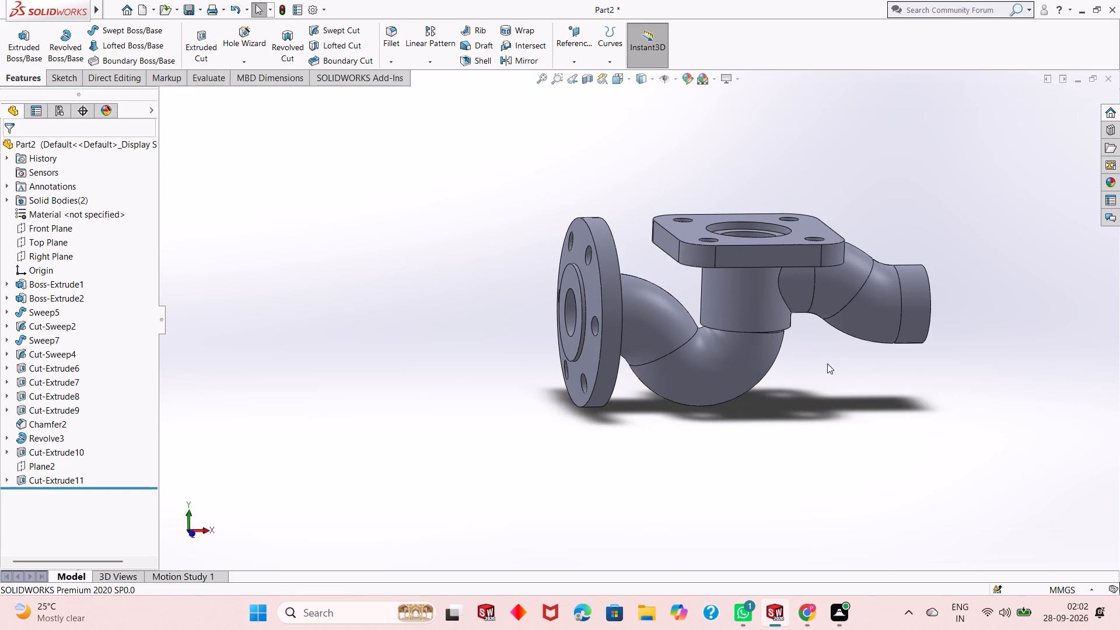
{"action": "middle_click_drag", "start_coordinate": [836, 379], "coordinate": [844, 285]}
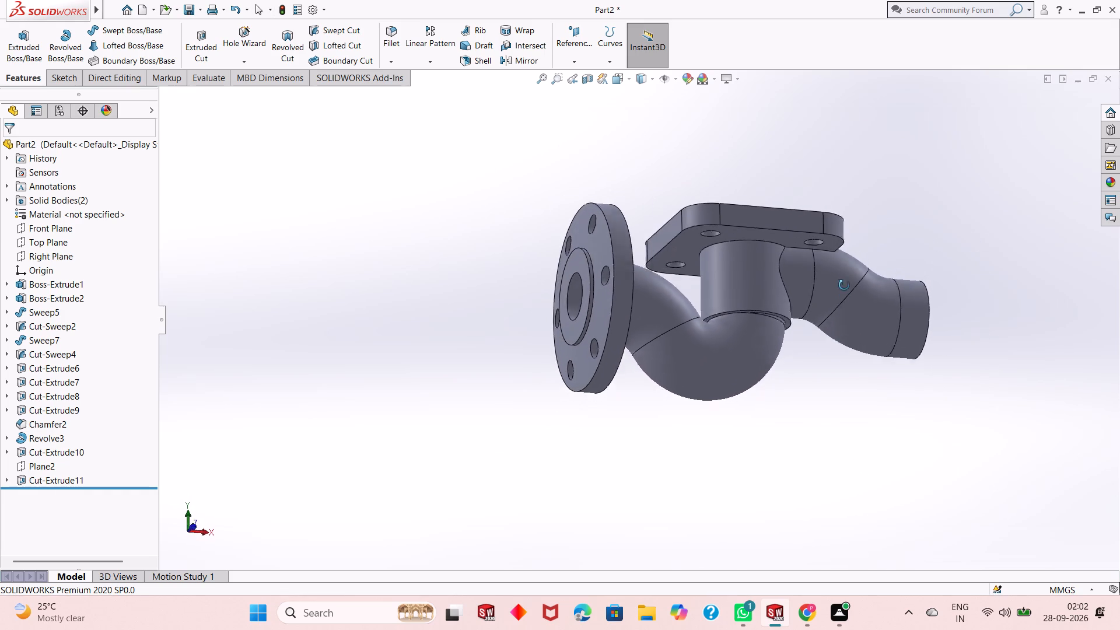
{"action": "middle_click_drag", "start_coordinate": [844, 285], "coordinate": [826, 381]}
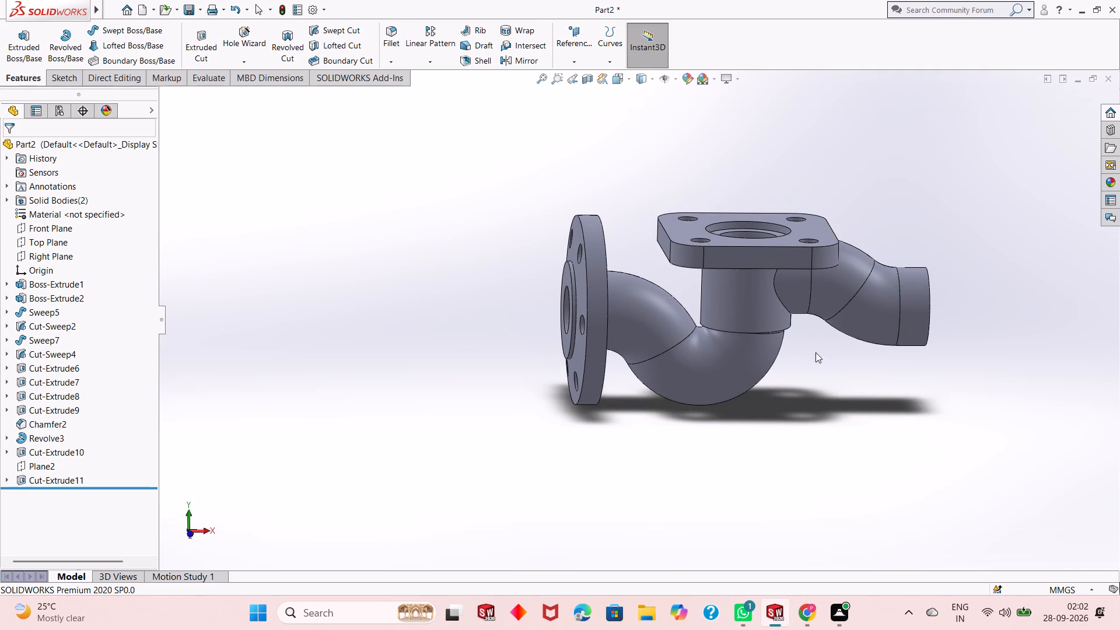
{"action": "middle_click_drag", "start_coordinate": [819, 374], "coordinate": [832, 359]}
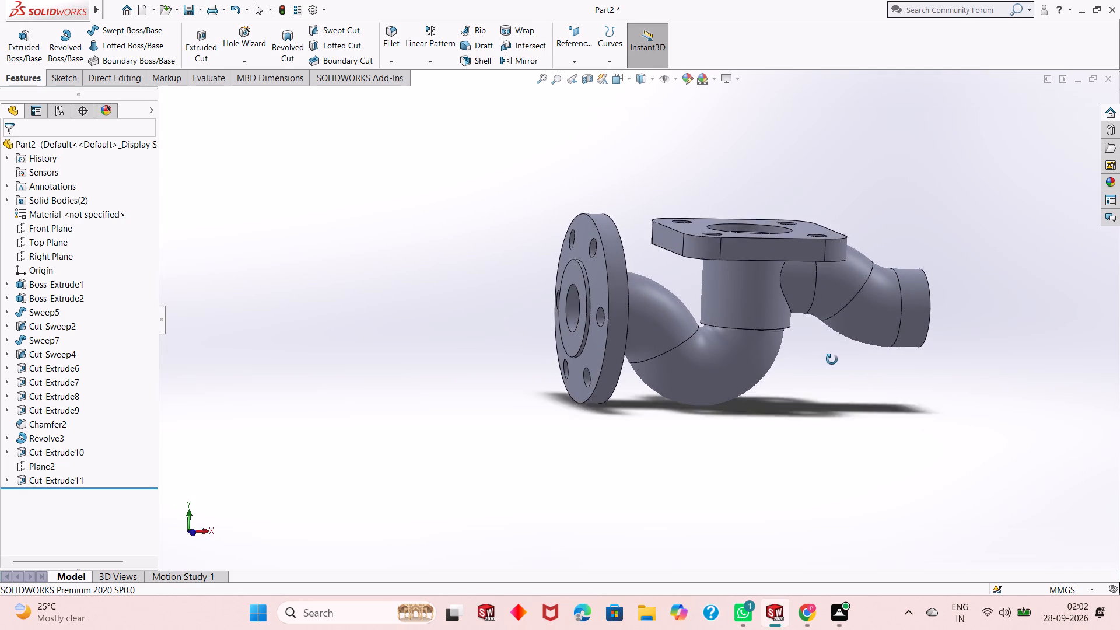
{"action": "middle_click_drag", "start_coordinate": [832, 359], "coordinate": [836, 401]}
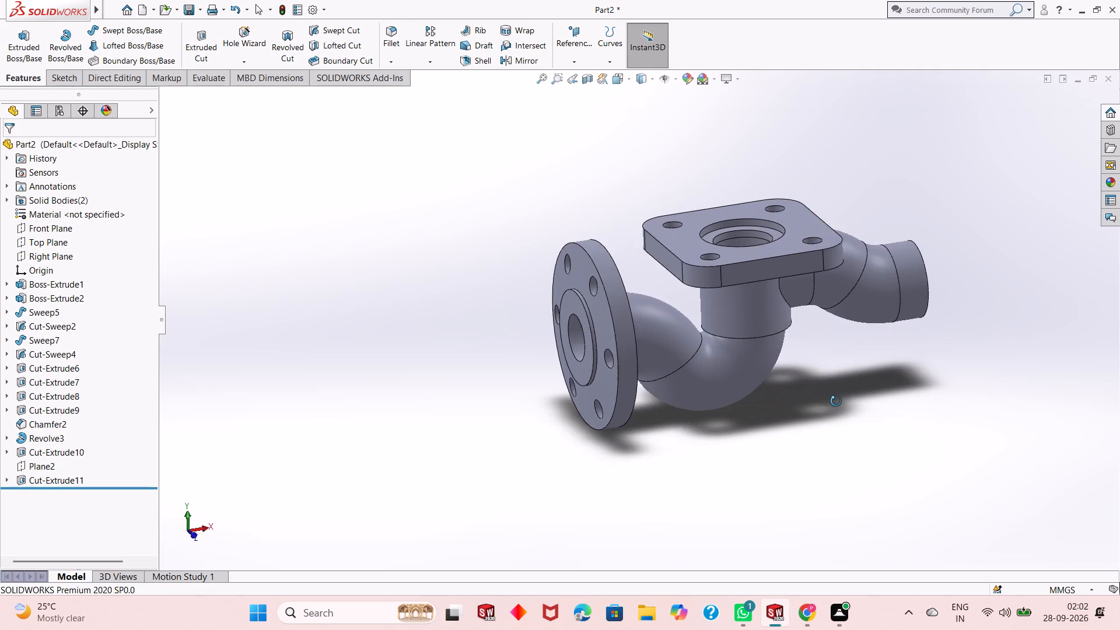
{"action": "middle_click_drag", "start_coordinate": [836, 401], "coordinate": [768, 446]}
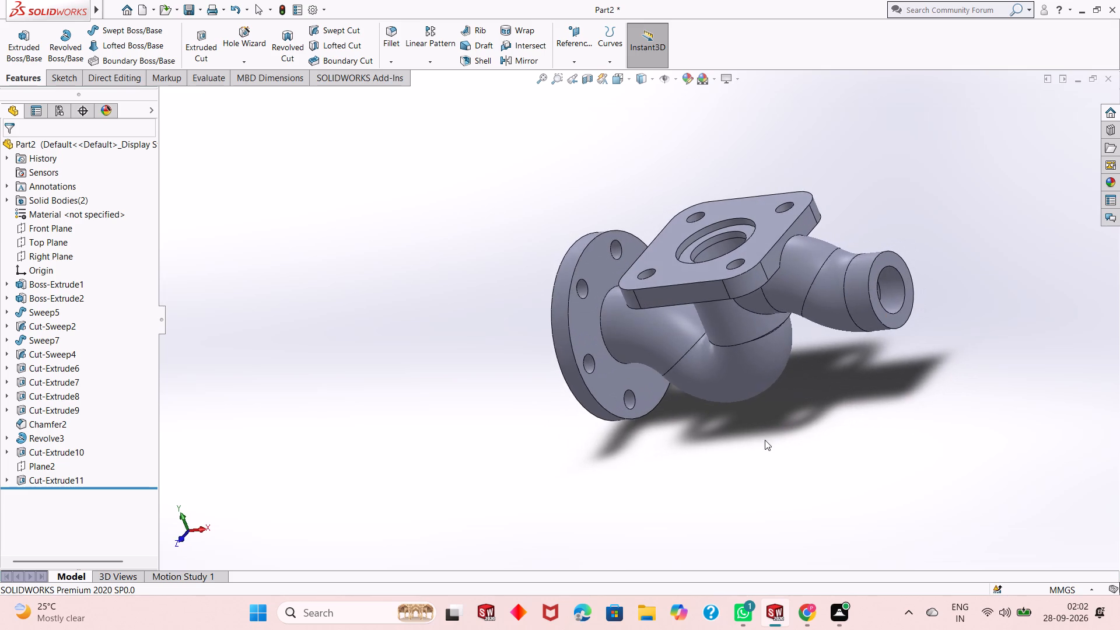
{"action": "middle_click_drag", "start_coordinate": [842, 324], "coordinate": [901, 271]}
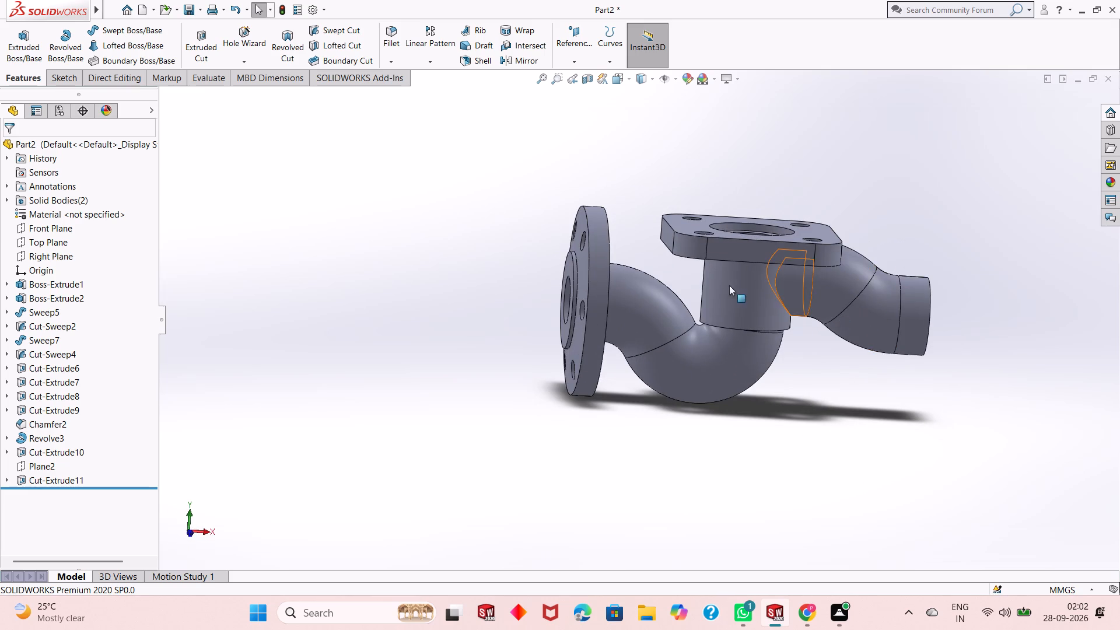
{"action": "scroll", "coordinate": [722, 306], "scroll_direction": "down", "scroll_amount": 5}
{"action": "scroll", "coordinate": [712, 335], "scroll_direction": "up", "scroll_amount": 2}
{"action": "middle_click_drag", "start_coordinate": [795, 387], "coordinate": [813, 371]}
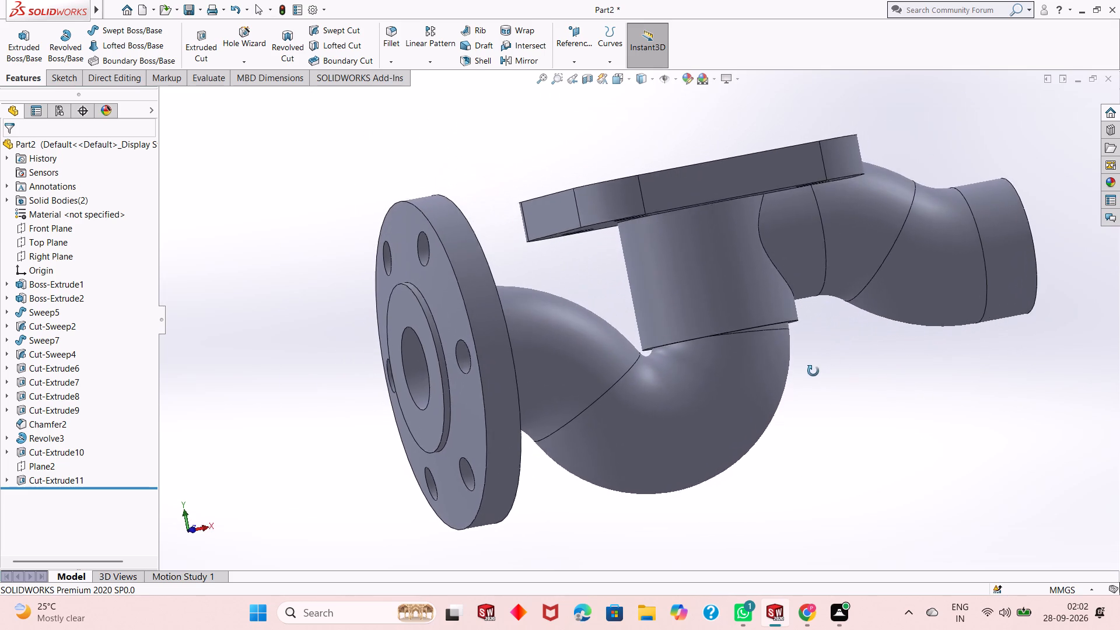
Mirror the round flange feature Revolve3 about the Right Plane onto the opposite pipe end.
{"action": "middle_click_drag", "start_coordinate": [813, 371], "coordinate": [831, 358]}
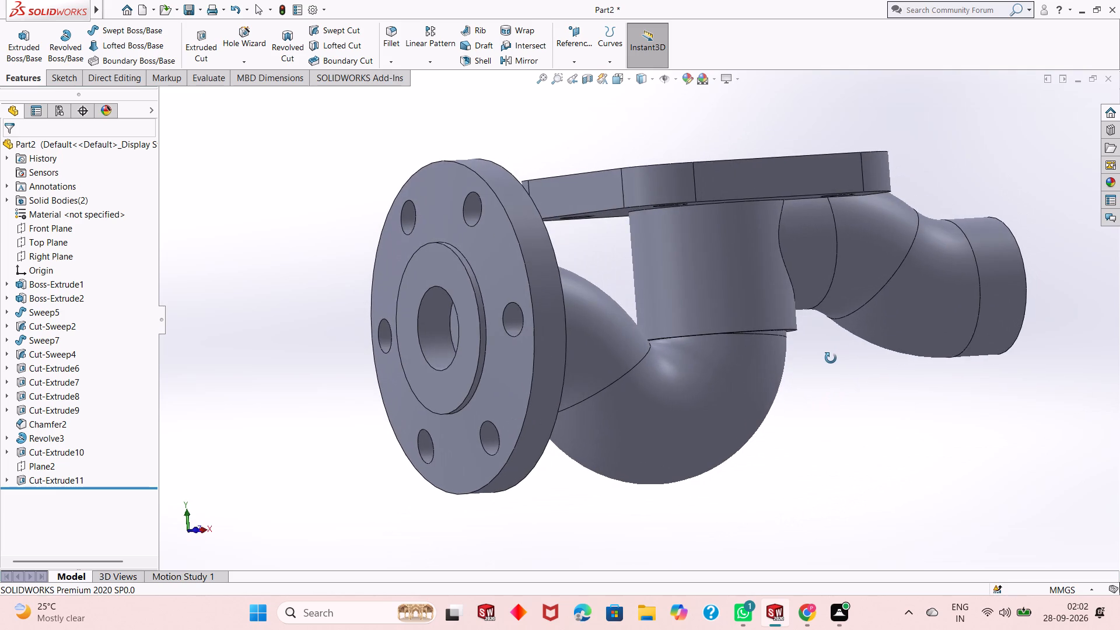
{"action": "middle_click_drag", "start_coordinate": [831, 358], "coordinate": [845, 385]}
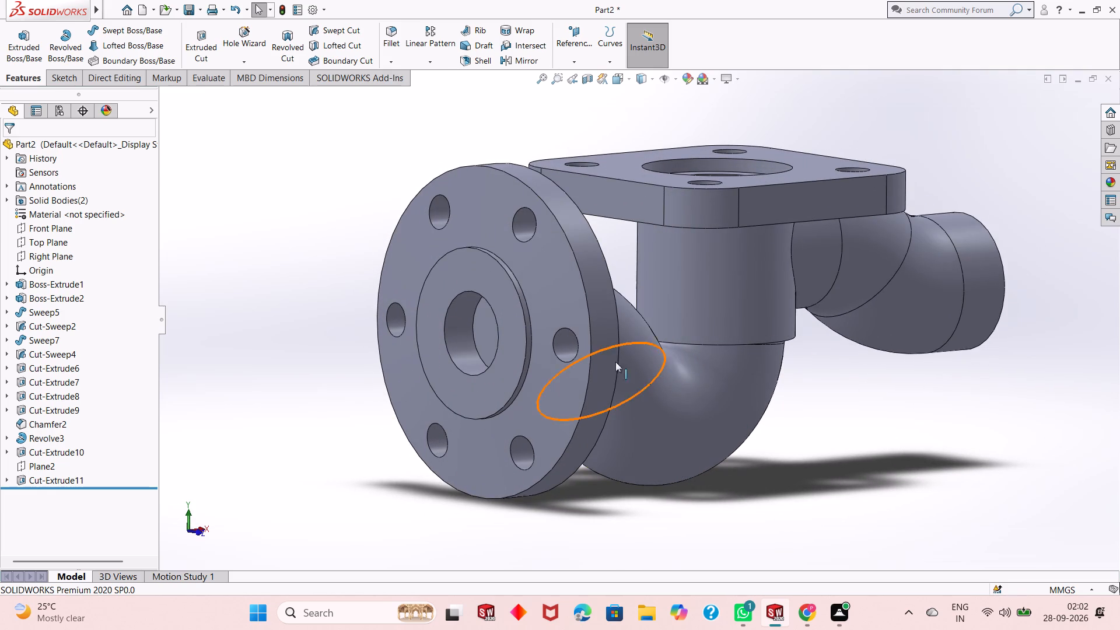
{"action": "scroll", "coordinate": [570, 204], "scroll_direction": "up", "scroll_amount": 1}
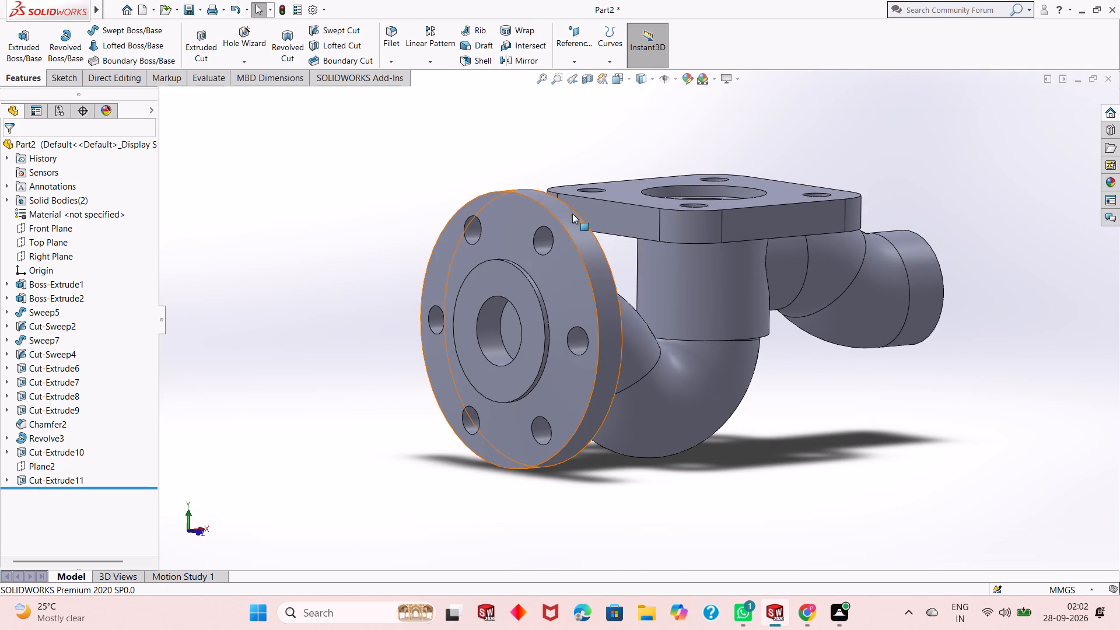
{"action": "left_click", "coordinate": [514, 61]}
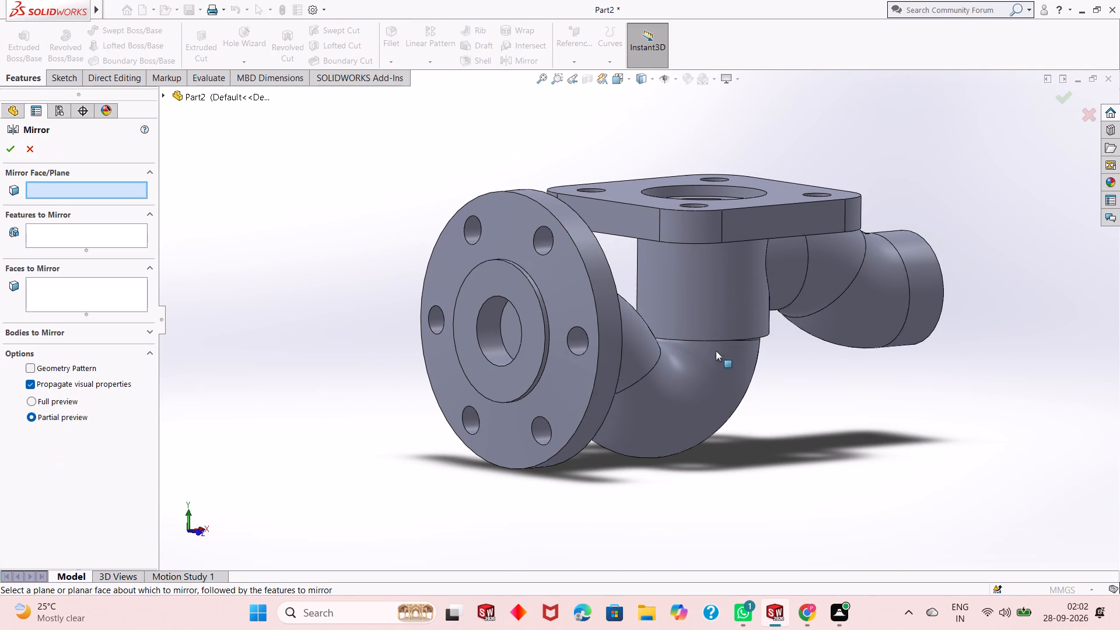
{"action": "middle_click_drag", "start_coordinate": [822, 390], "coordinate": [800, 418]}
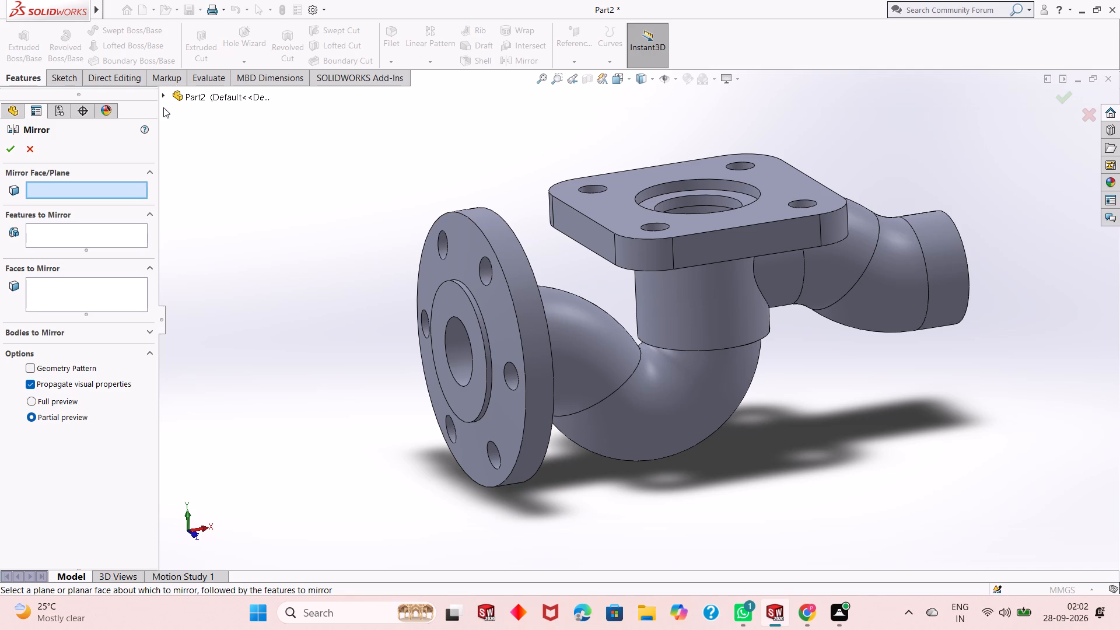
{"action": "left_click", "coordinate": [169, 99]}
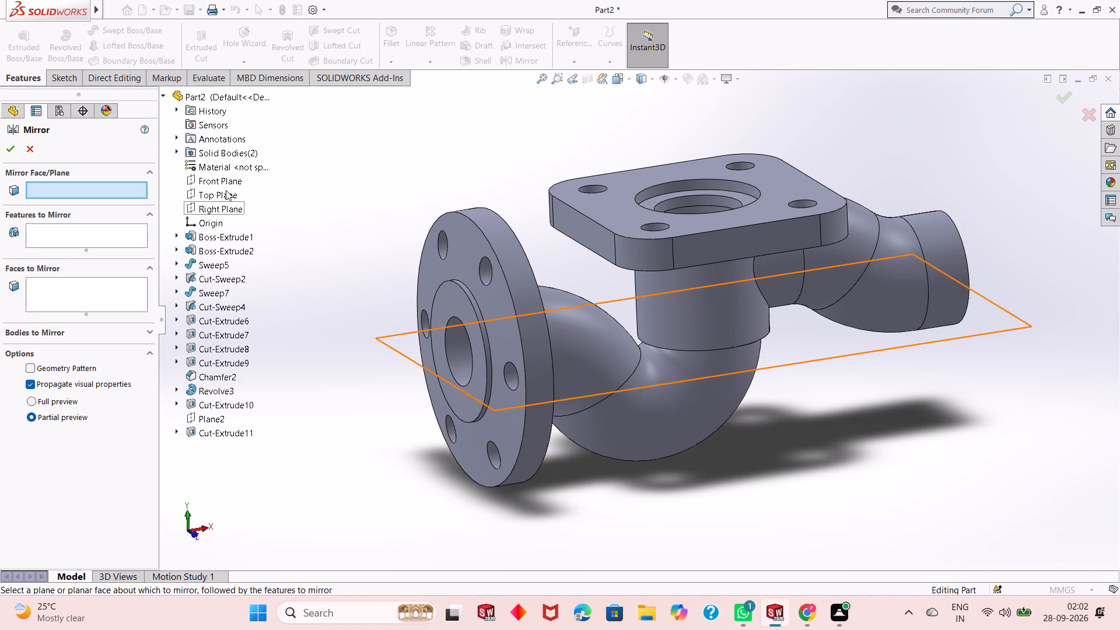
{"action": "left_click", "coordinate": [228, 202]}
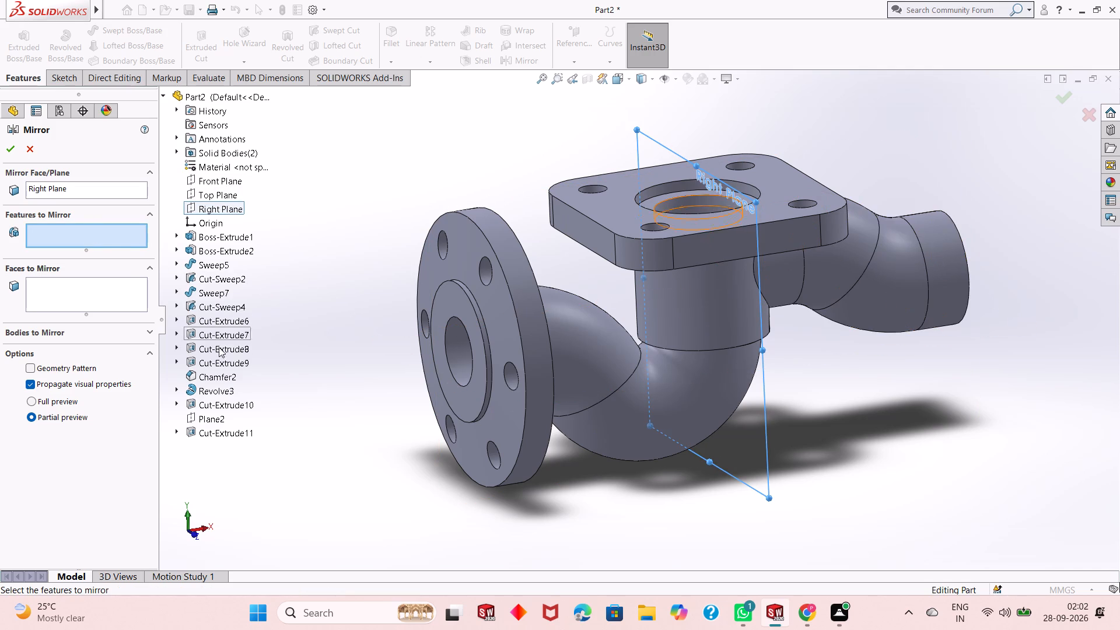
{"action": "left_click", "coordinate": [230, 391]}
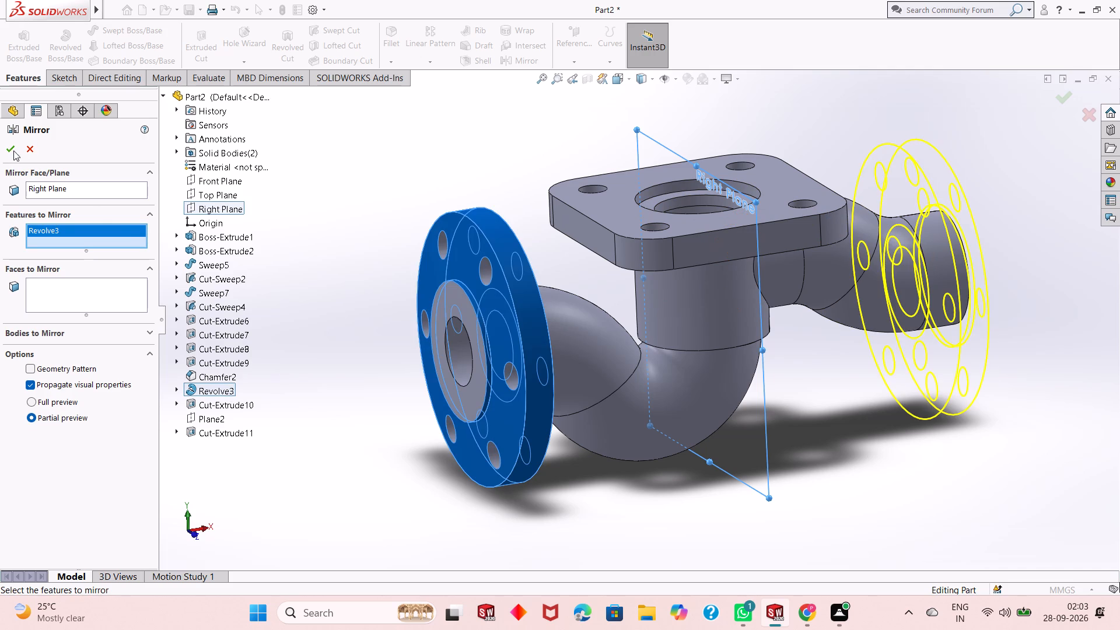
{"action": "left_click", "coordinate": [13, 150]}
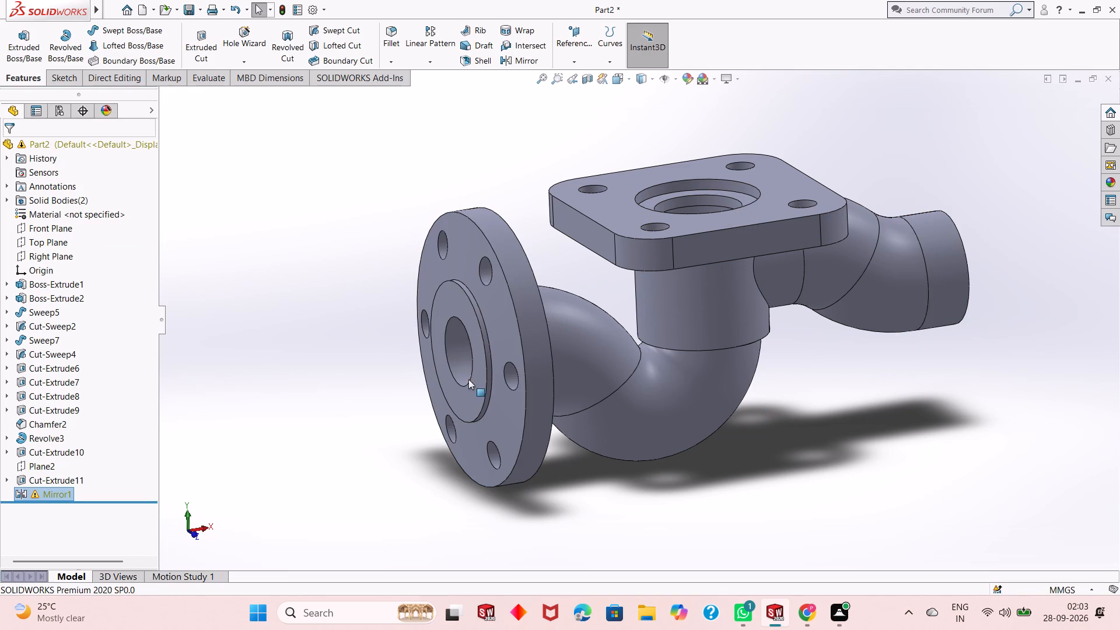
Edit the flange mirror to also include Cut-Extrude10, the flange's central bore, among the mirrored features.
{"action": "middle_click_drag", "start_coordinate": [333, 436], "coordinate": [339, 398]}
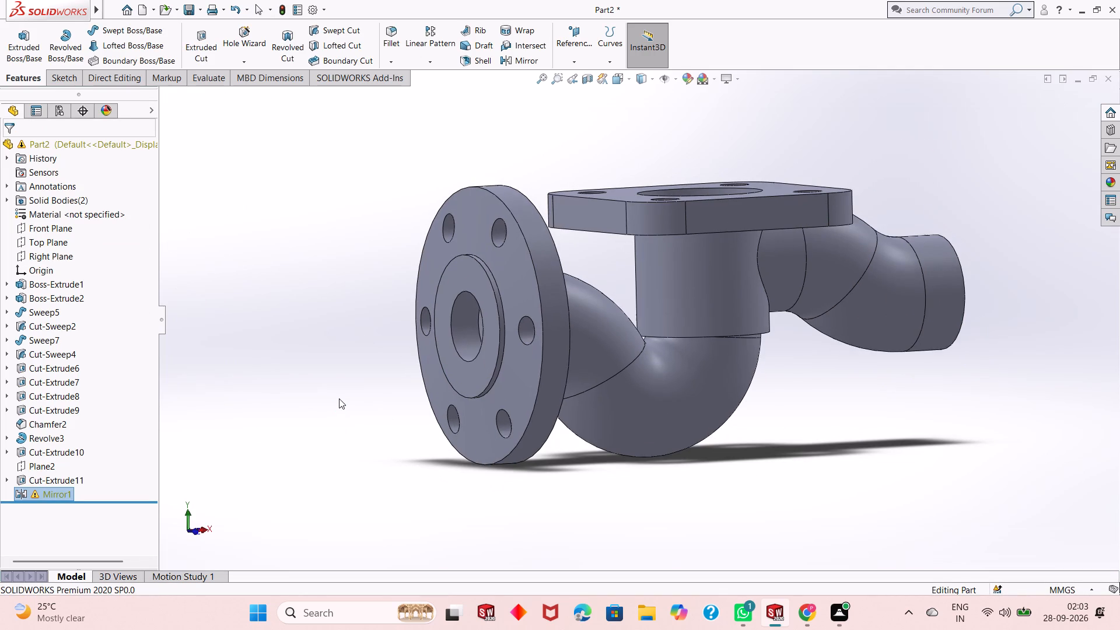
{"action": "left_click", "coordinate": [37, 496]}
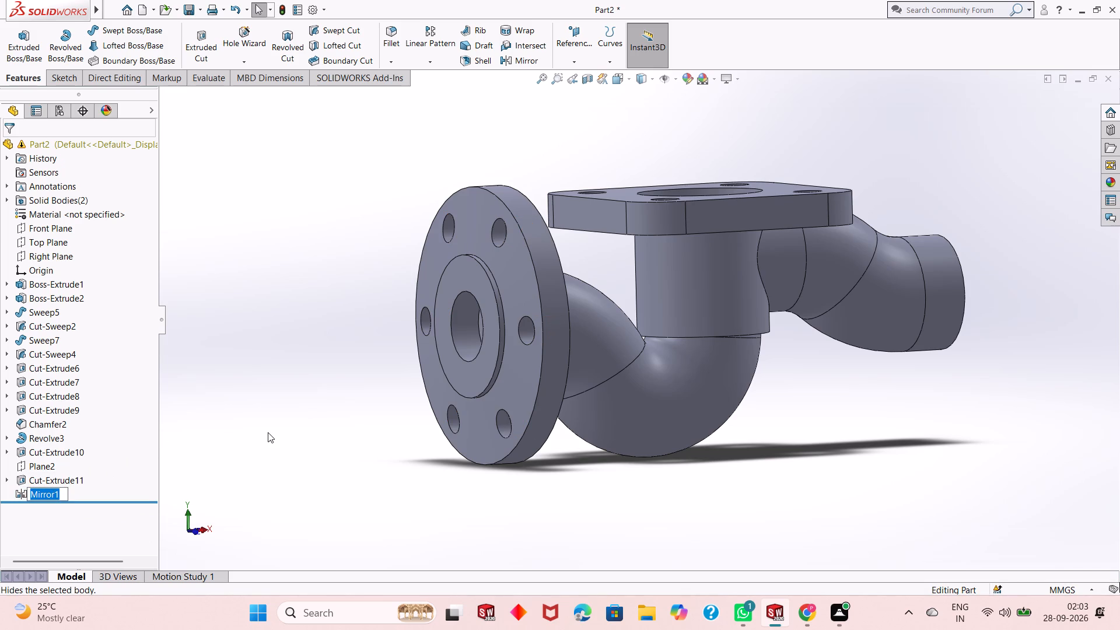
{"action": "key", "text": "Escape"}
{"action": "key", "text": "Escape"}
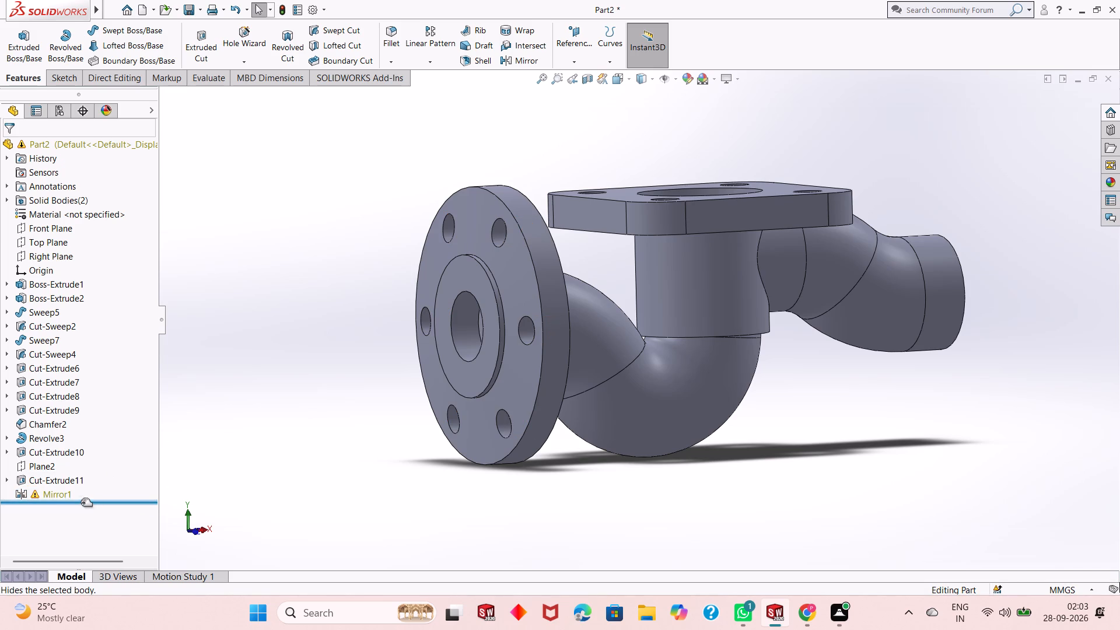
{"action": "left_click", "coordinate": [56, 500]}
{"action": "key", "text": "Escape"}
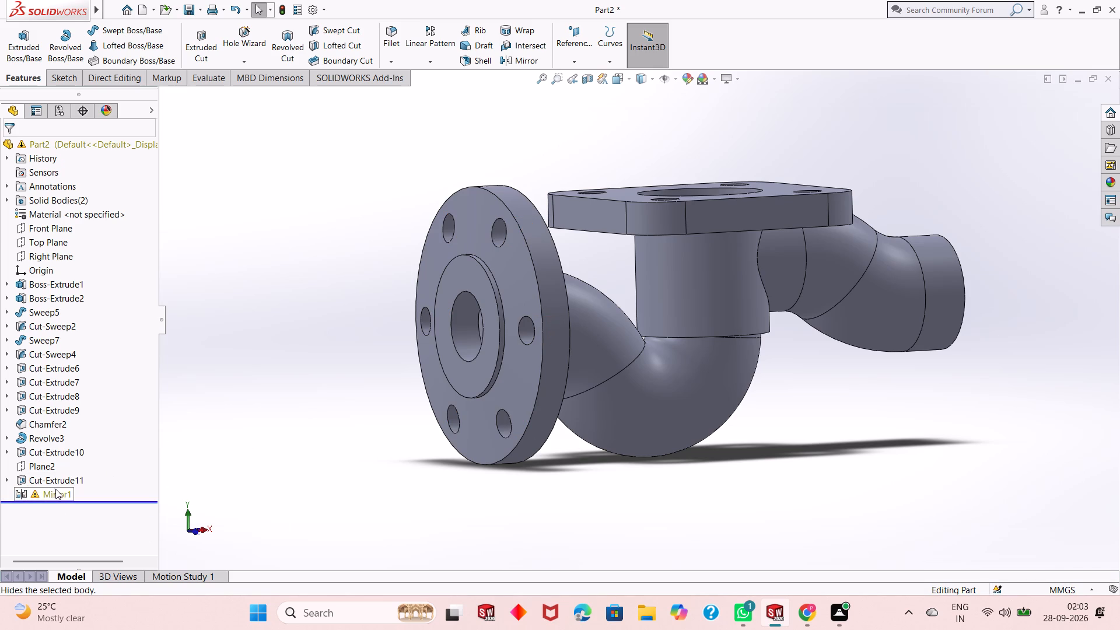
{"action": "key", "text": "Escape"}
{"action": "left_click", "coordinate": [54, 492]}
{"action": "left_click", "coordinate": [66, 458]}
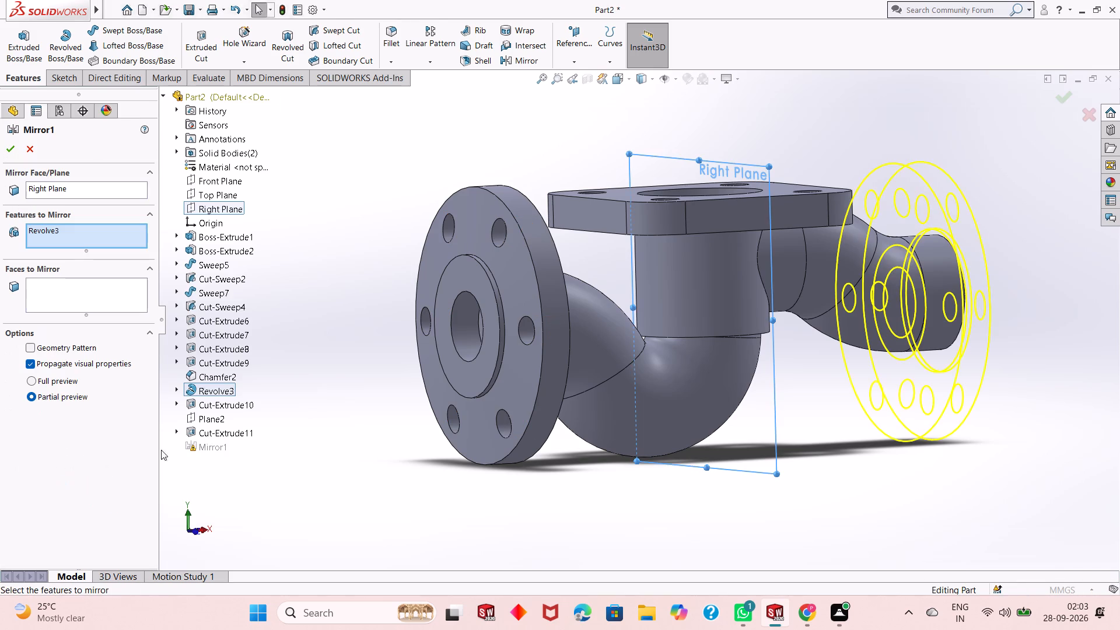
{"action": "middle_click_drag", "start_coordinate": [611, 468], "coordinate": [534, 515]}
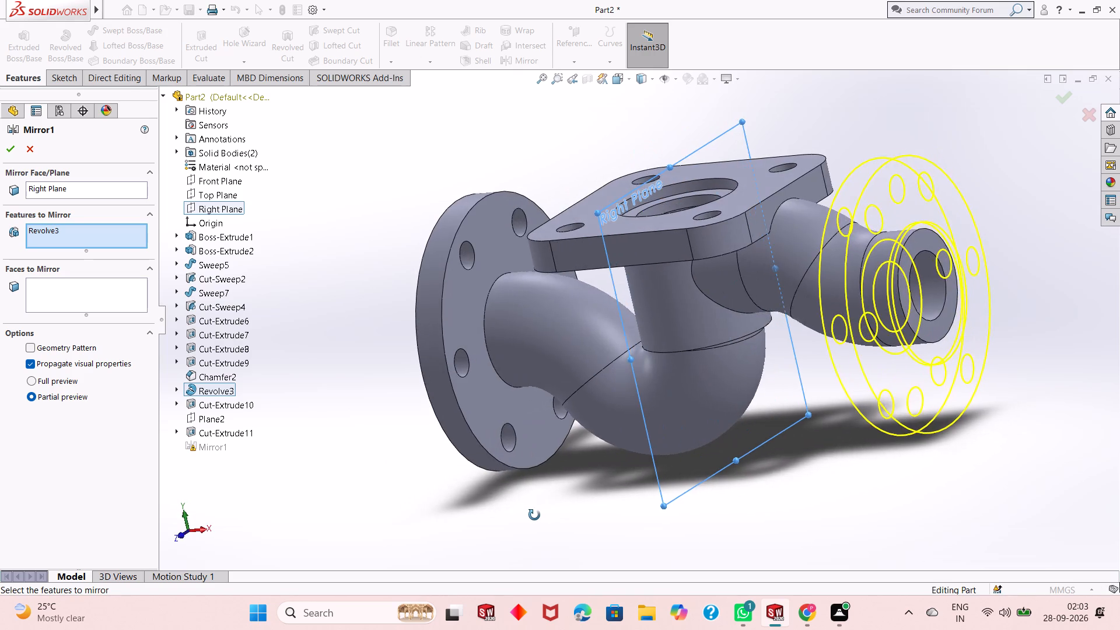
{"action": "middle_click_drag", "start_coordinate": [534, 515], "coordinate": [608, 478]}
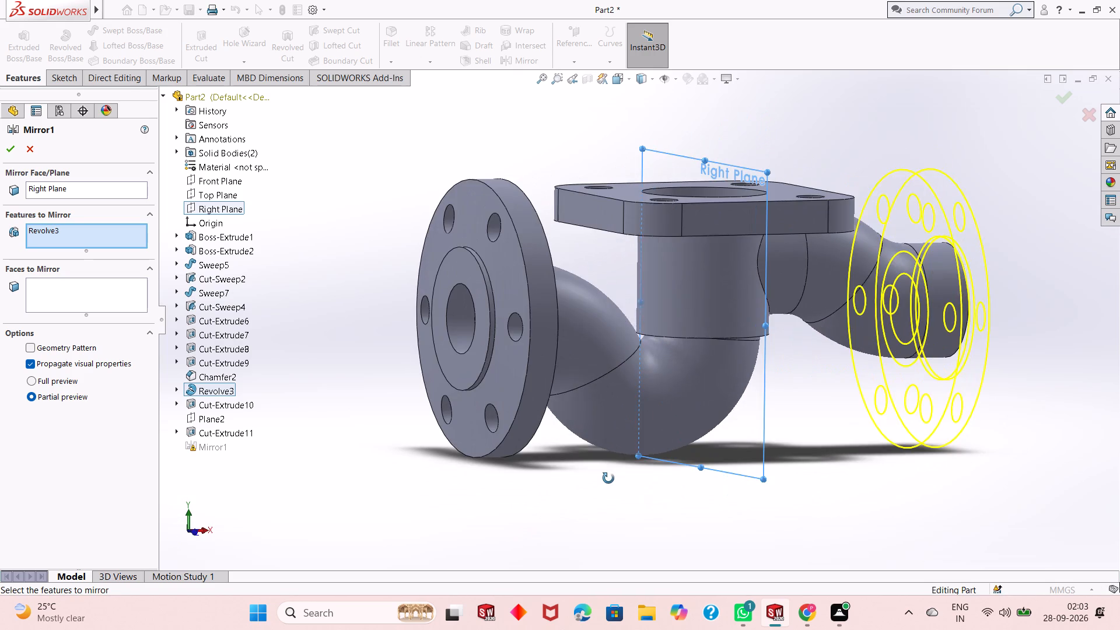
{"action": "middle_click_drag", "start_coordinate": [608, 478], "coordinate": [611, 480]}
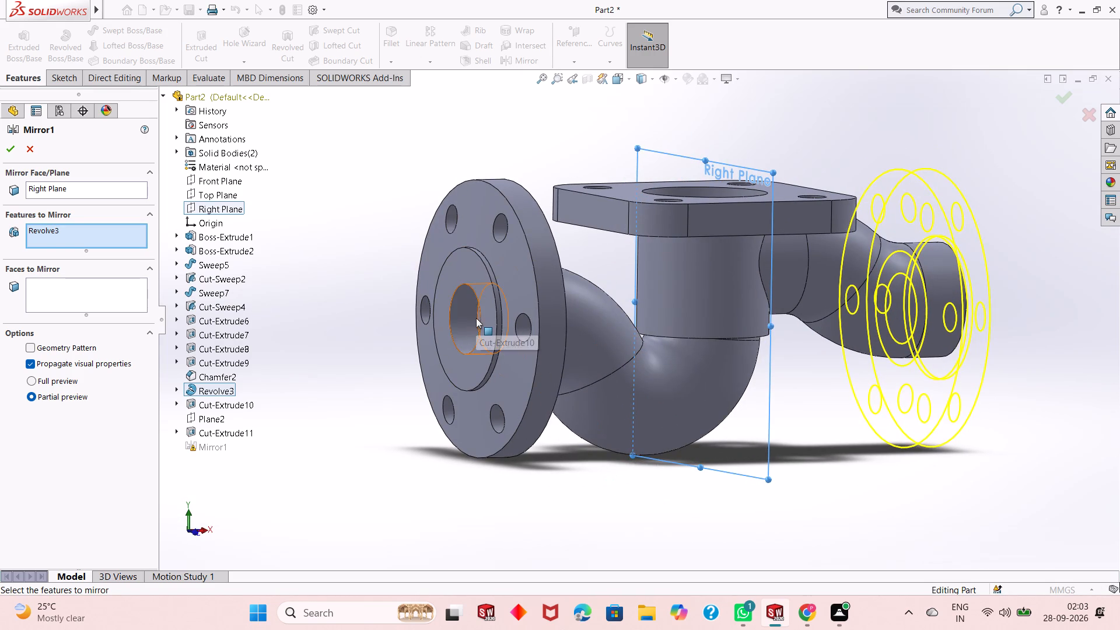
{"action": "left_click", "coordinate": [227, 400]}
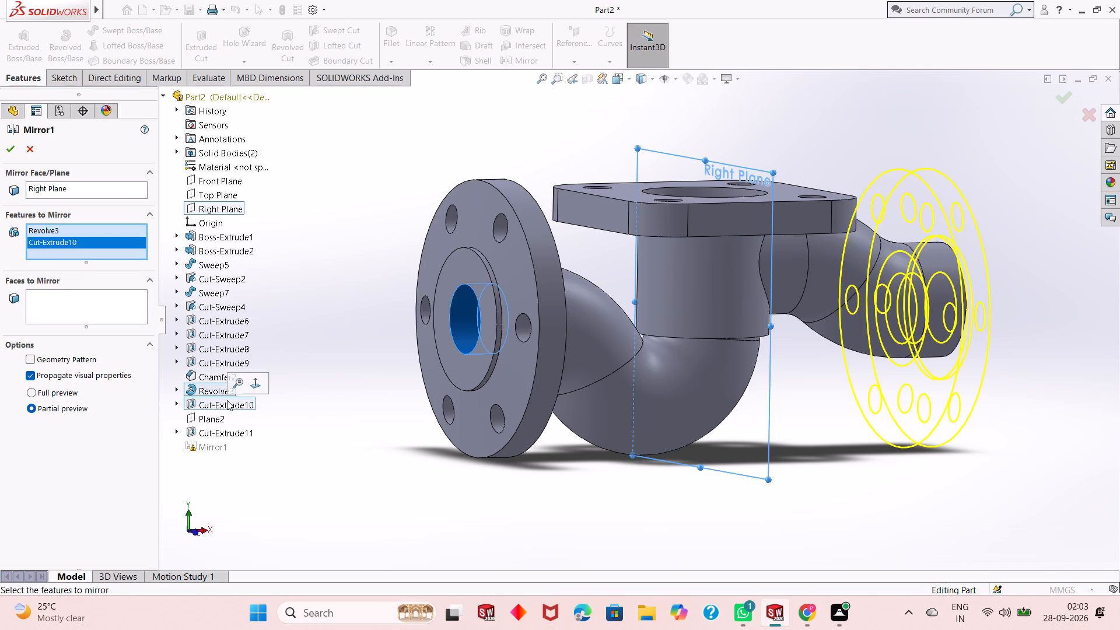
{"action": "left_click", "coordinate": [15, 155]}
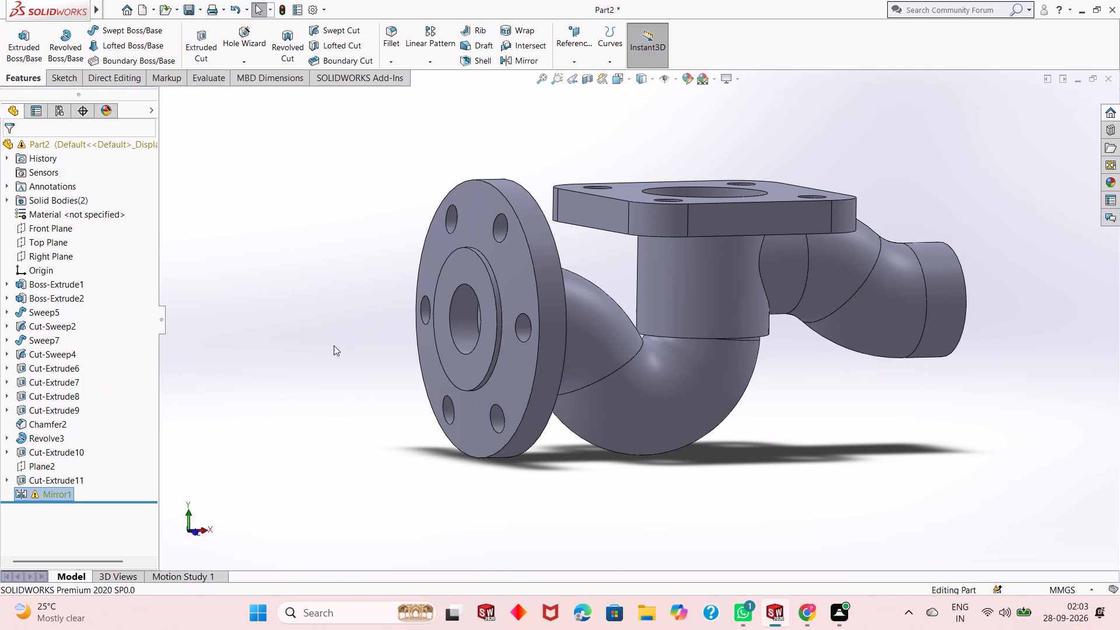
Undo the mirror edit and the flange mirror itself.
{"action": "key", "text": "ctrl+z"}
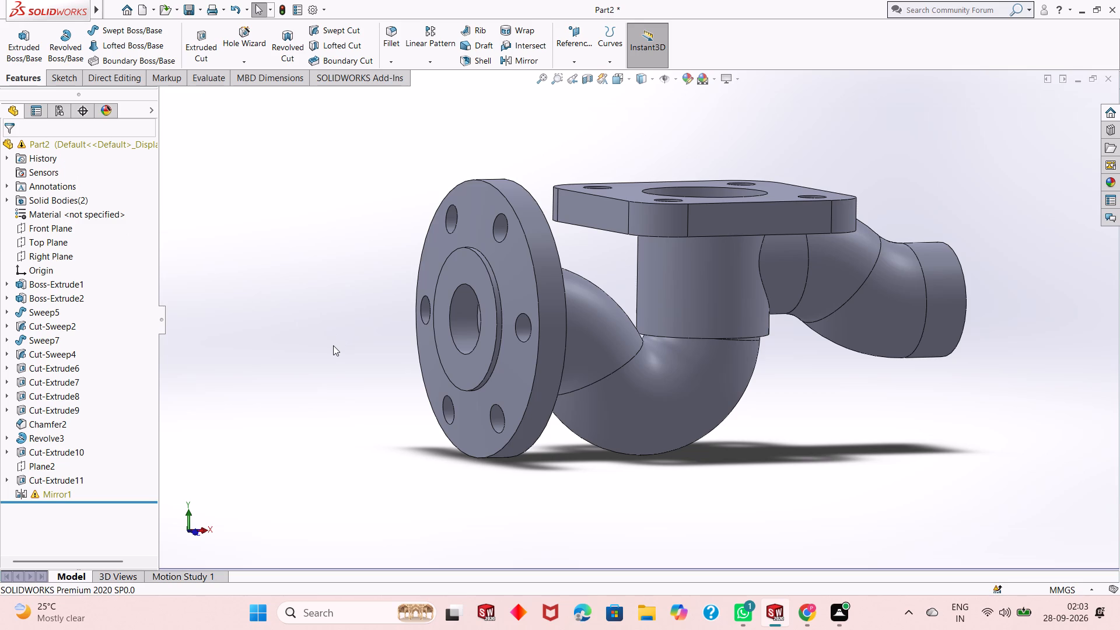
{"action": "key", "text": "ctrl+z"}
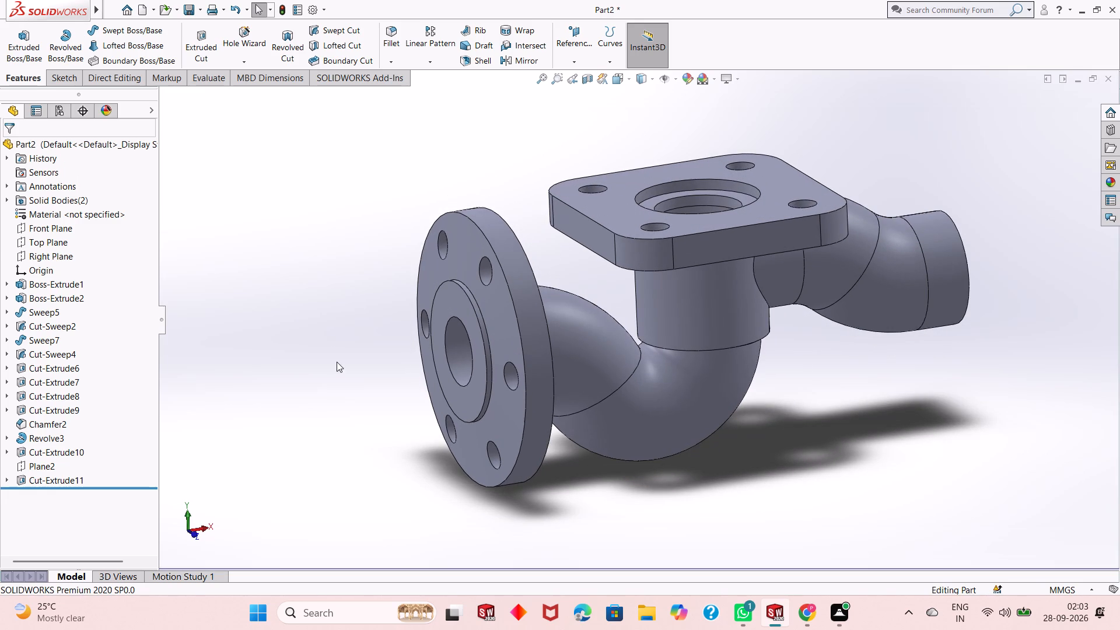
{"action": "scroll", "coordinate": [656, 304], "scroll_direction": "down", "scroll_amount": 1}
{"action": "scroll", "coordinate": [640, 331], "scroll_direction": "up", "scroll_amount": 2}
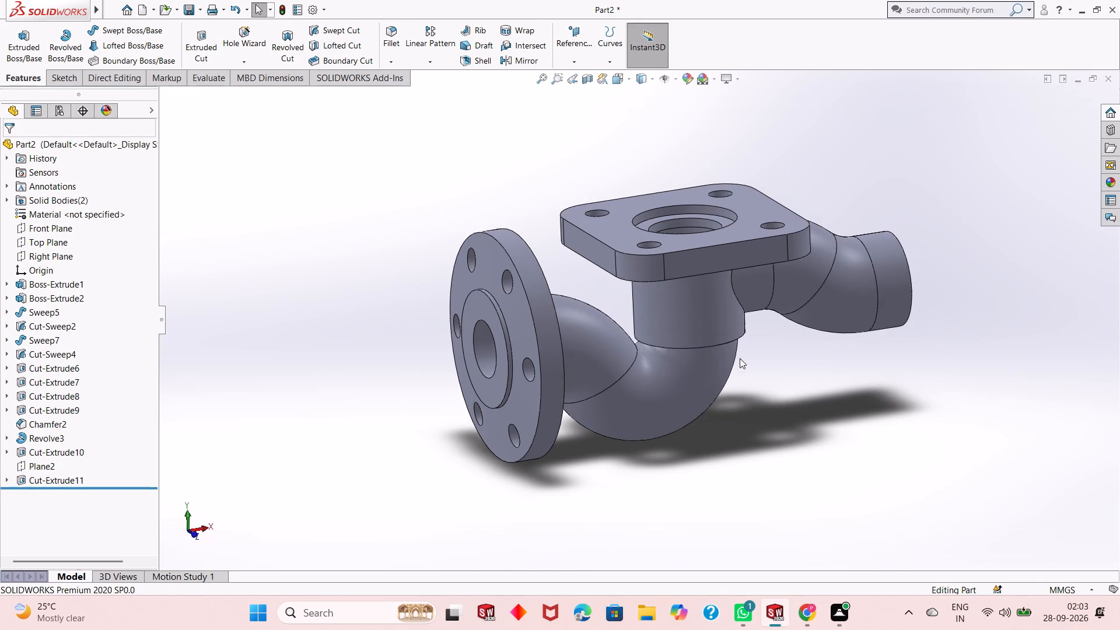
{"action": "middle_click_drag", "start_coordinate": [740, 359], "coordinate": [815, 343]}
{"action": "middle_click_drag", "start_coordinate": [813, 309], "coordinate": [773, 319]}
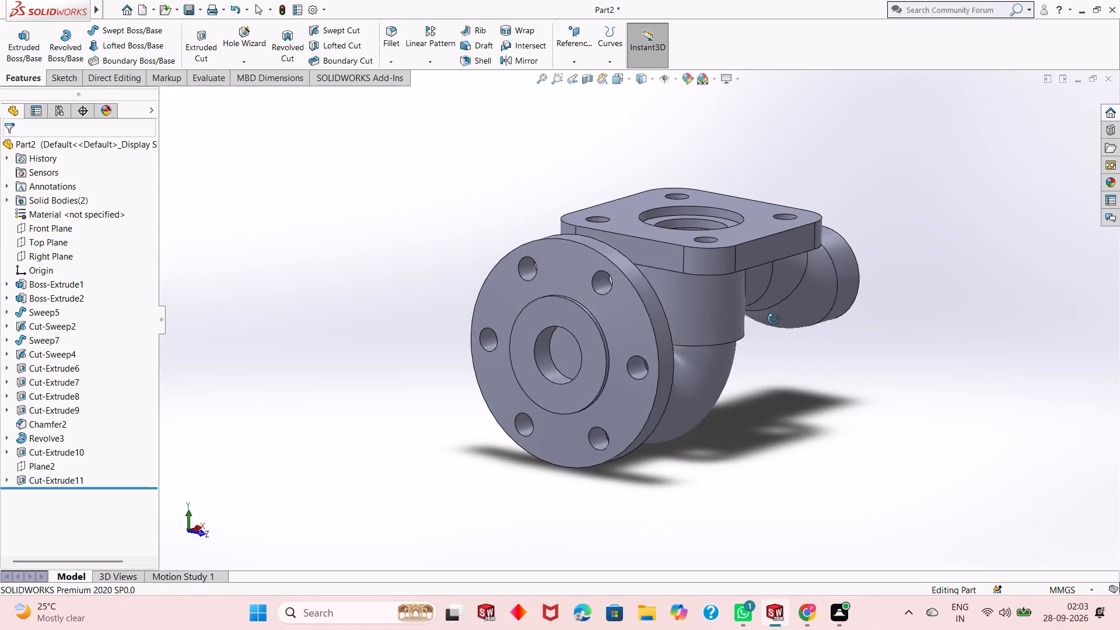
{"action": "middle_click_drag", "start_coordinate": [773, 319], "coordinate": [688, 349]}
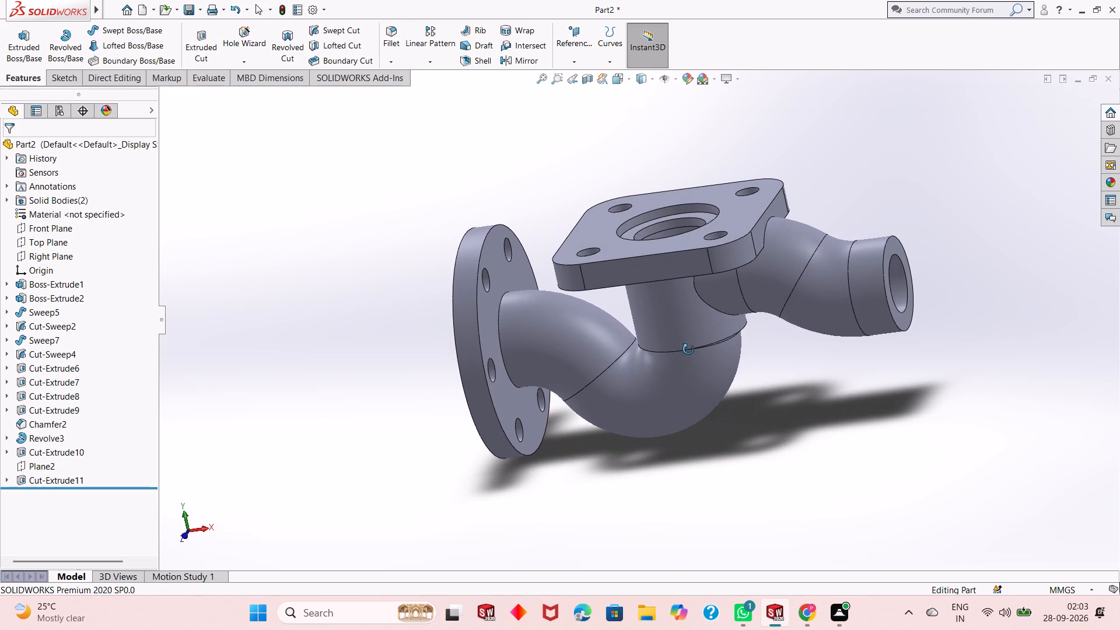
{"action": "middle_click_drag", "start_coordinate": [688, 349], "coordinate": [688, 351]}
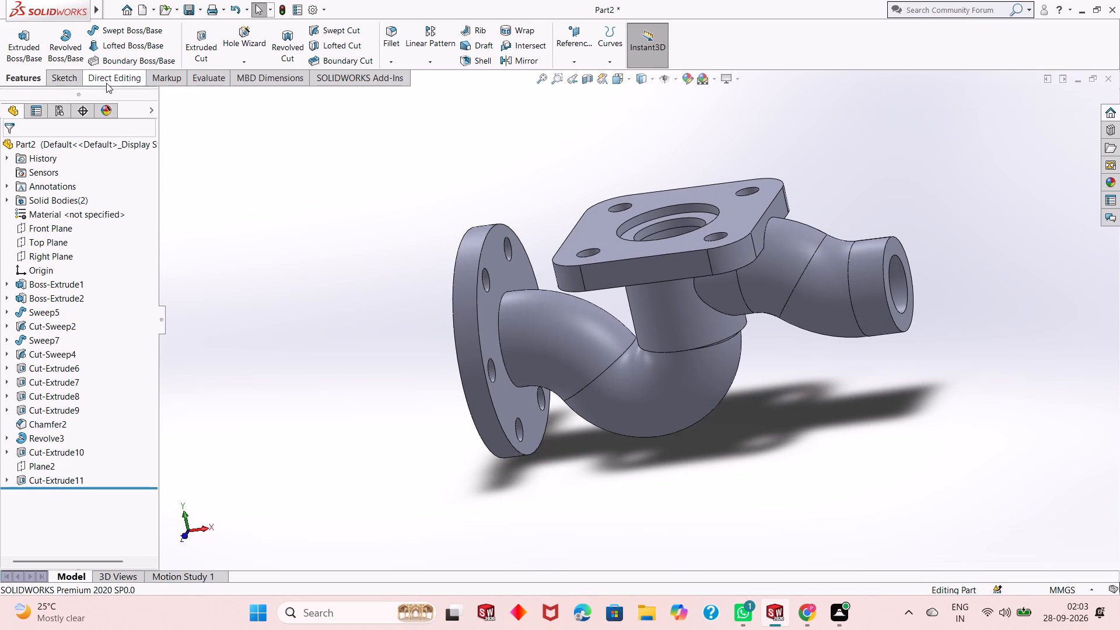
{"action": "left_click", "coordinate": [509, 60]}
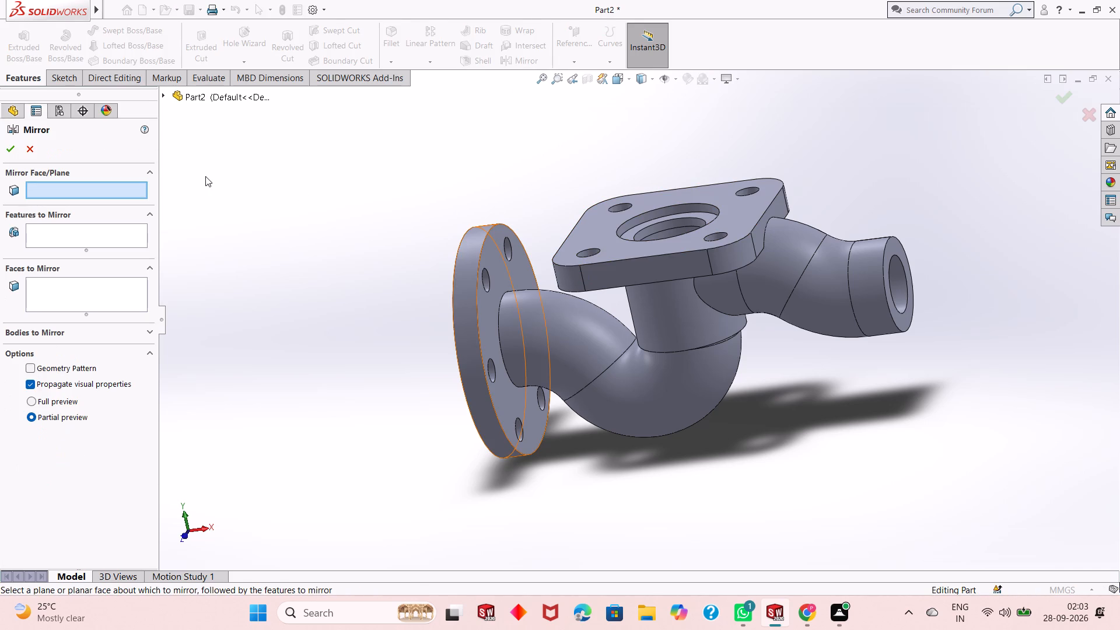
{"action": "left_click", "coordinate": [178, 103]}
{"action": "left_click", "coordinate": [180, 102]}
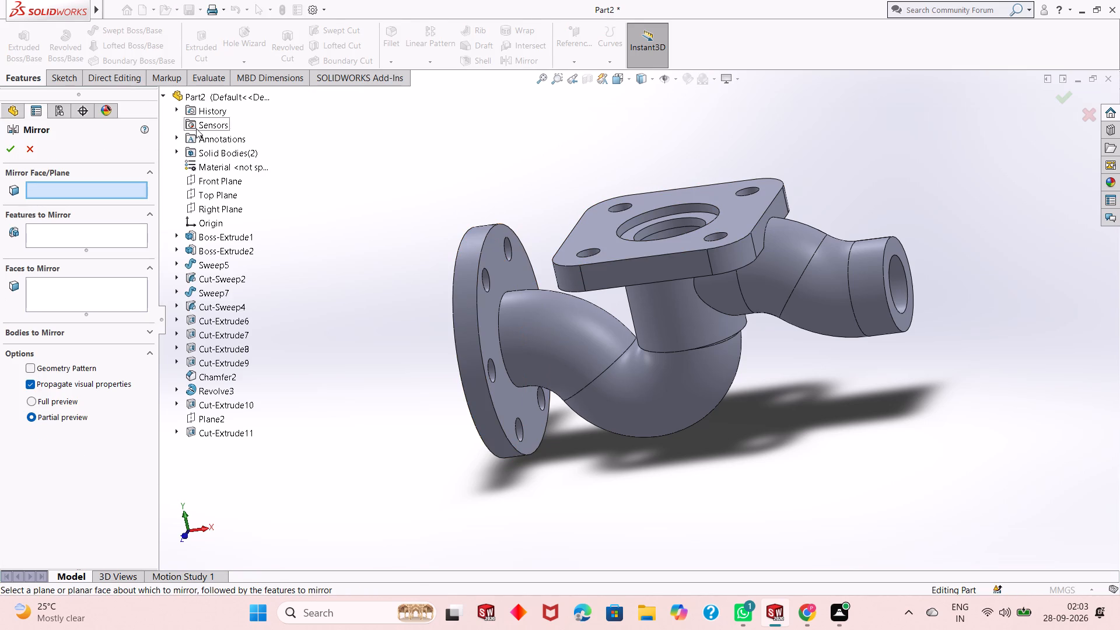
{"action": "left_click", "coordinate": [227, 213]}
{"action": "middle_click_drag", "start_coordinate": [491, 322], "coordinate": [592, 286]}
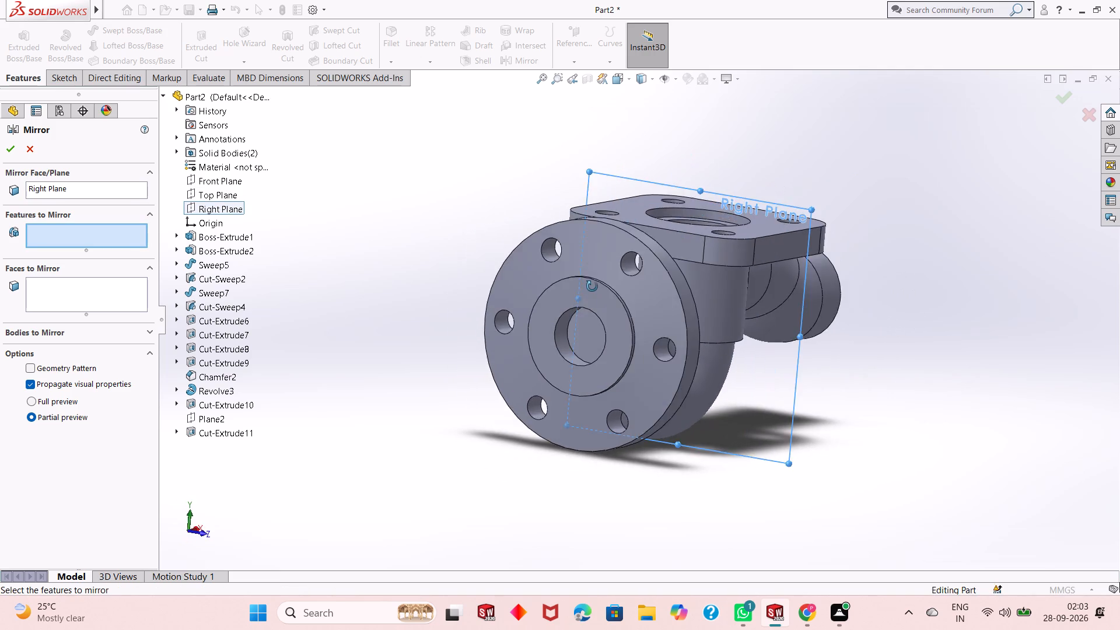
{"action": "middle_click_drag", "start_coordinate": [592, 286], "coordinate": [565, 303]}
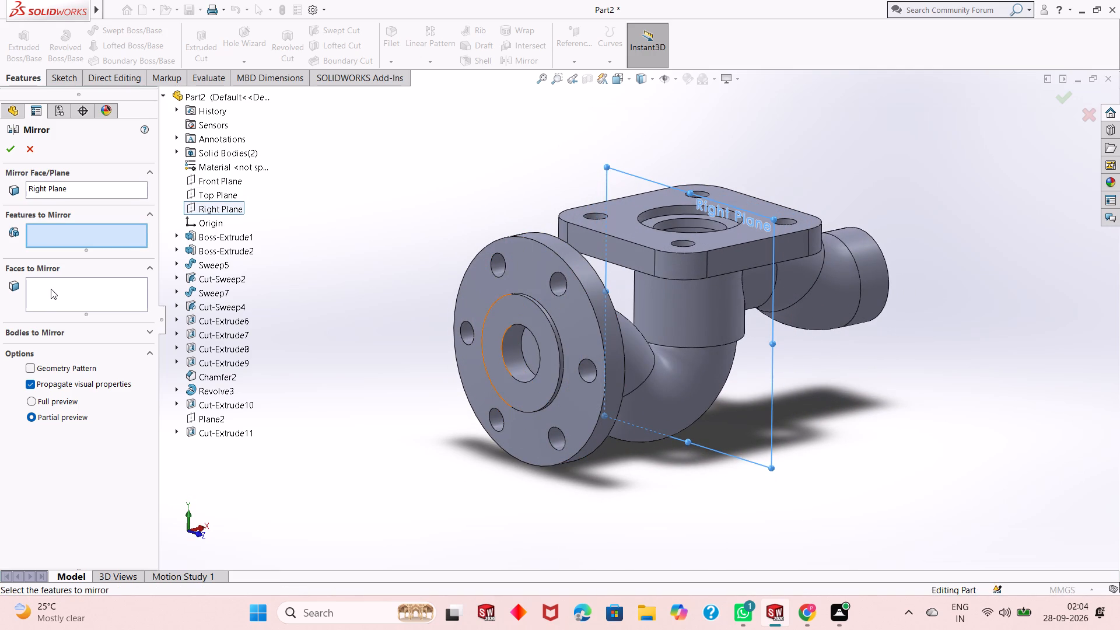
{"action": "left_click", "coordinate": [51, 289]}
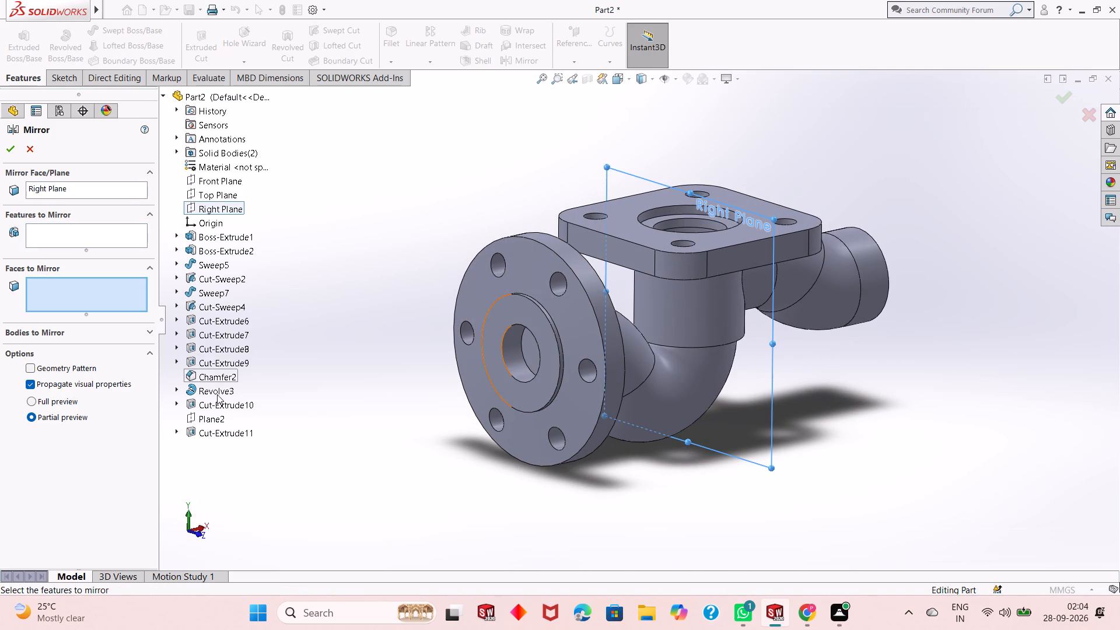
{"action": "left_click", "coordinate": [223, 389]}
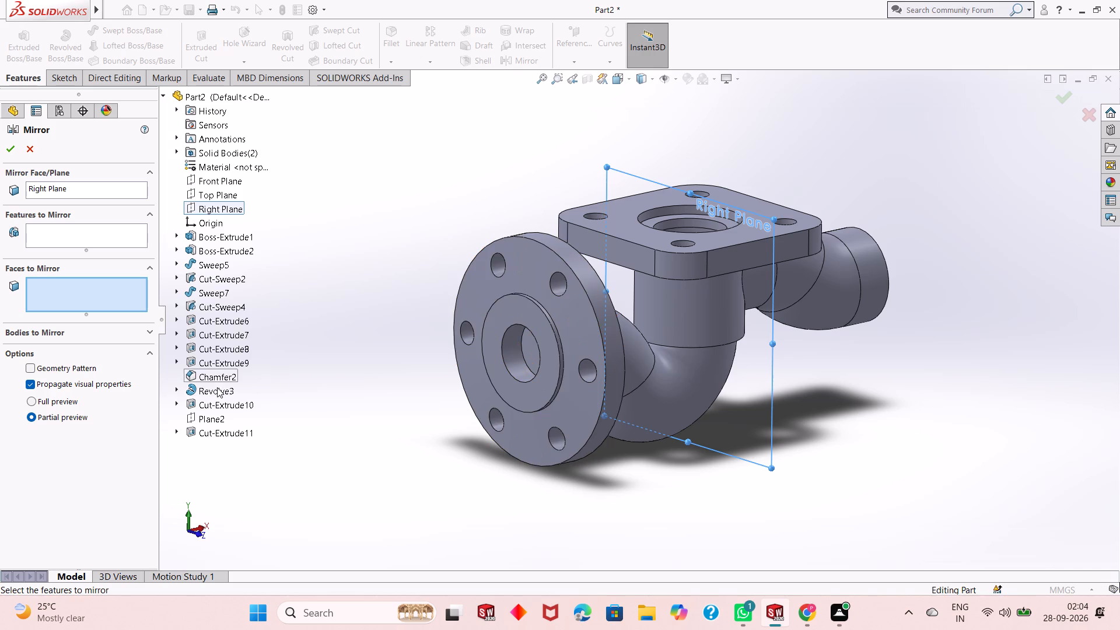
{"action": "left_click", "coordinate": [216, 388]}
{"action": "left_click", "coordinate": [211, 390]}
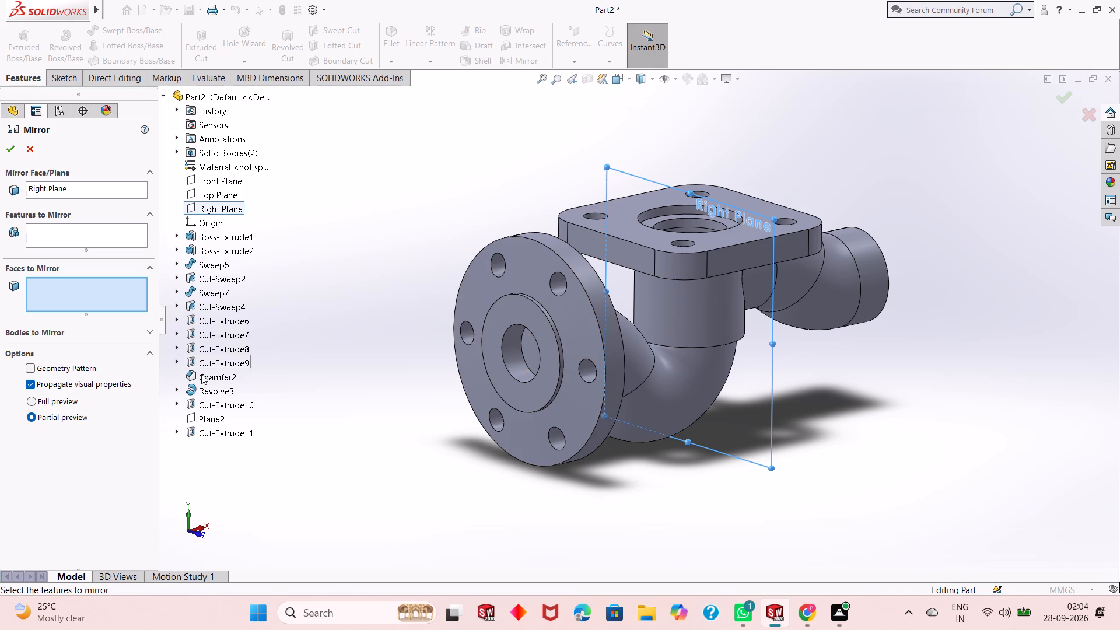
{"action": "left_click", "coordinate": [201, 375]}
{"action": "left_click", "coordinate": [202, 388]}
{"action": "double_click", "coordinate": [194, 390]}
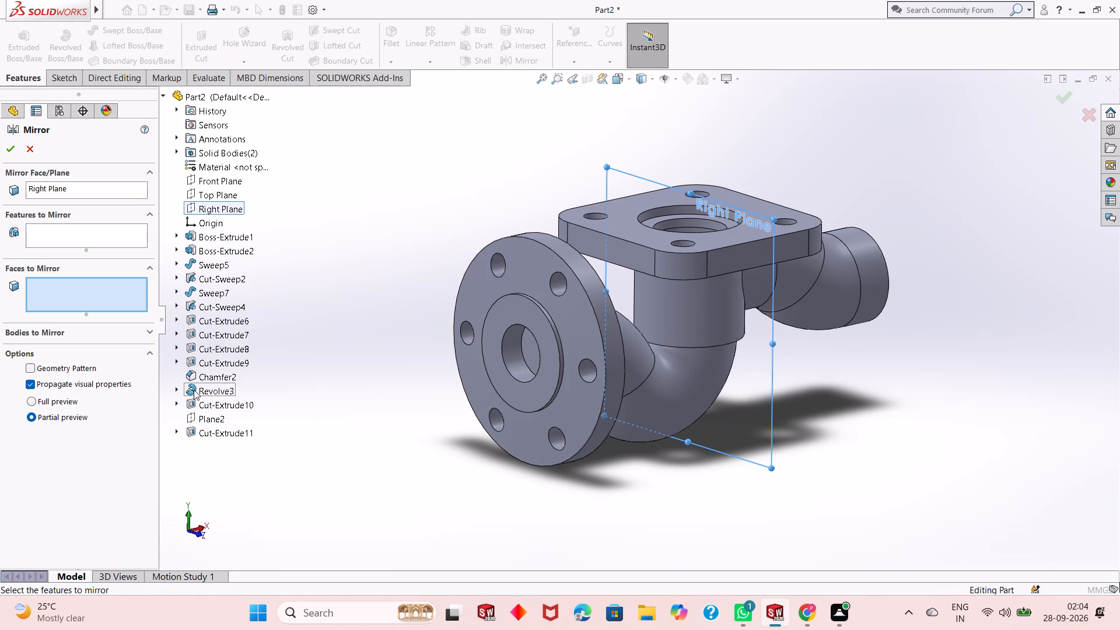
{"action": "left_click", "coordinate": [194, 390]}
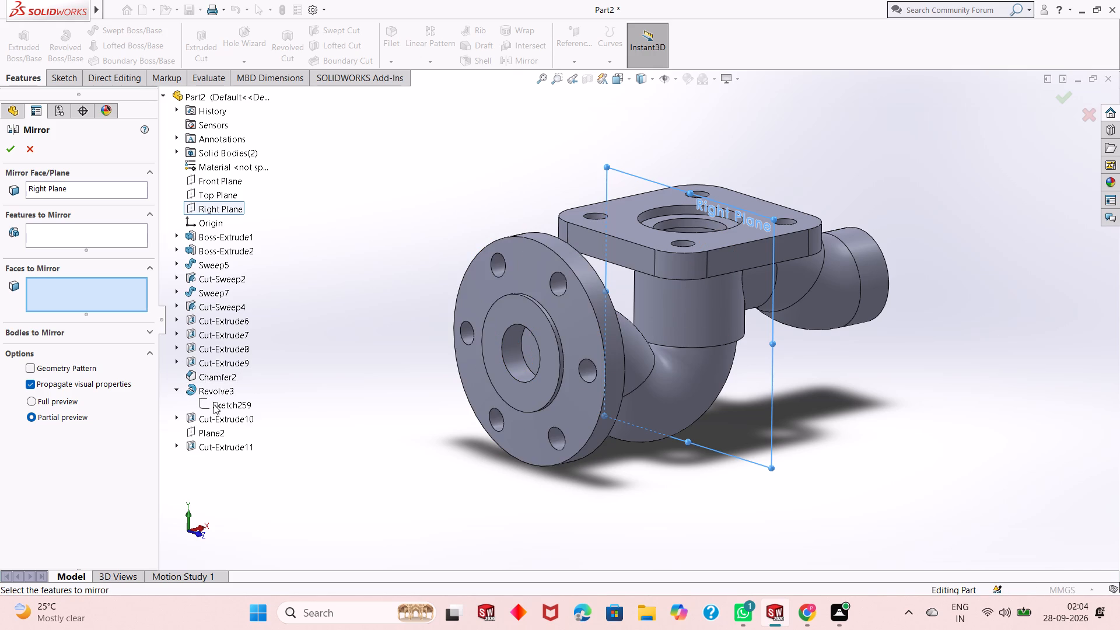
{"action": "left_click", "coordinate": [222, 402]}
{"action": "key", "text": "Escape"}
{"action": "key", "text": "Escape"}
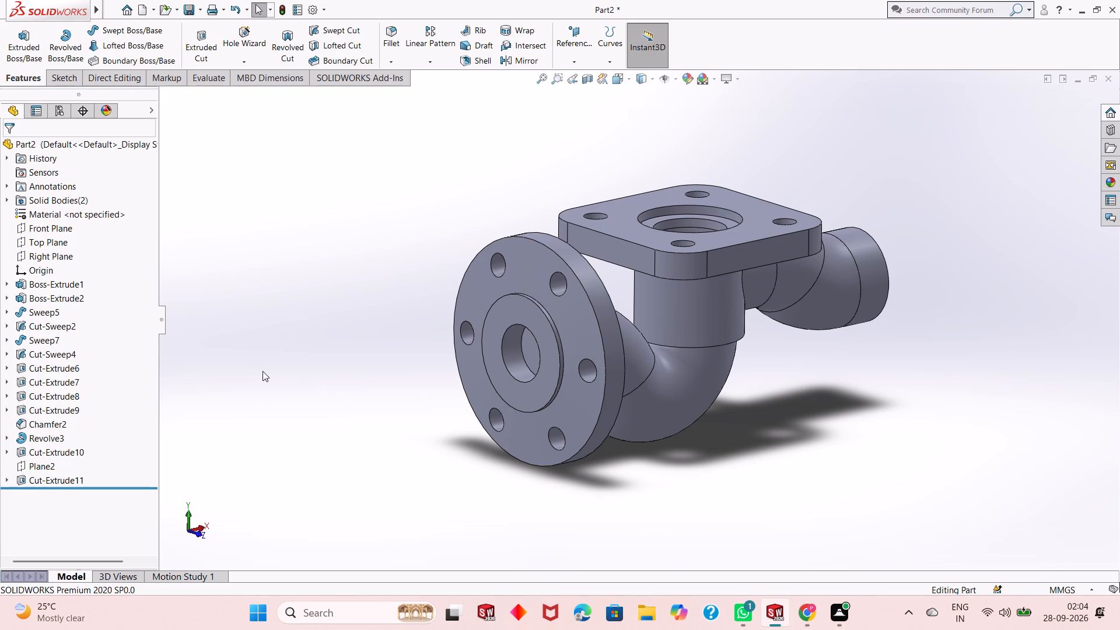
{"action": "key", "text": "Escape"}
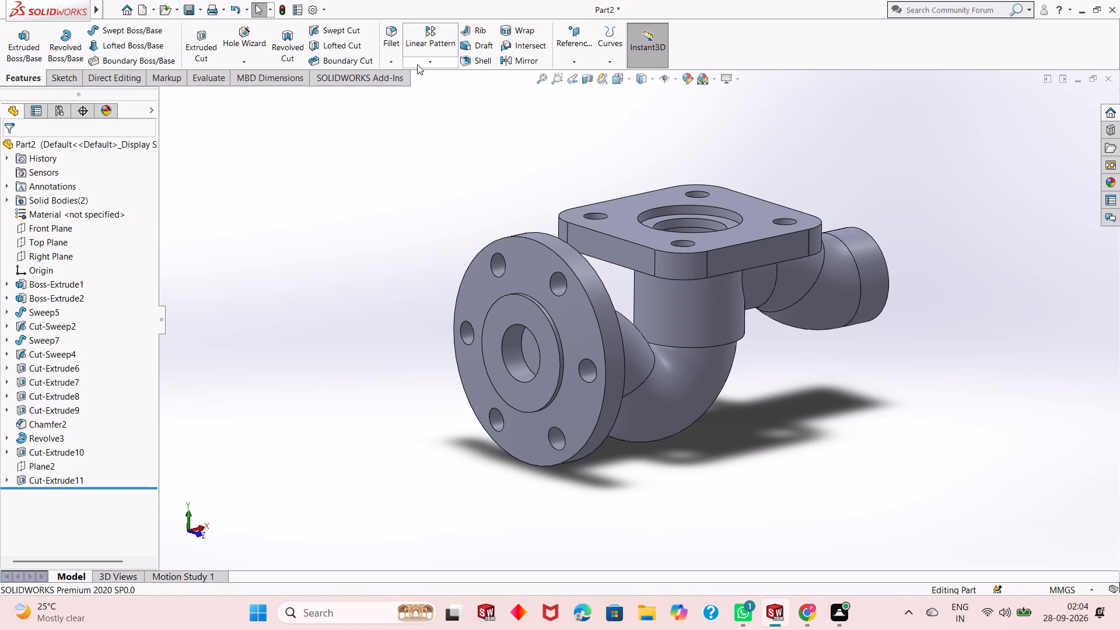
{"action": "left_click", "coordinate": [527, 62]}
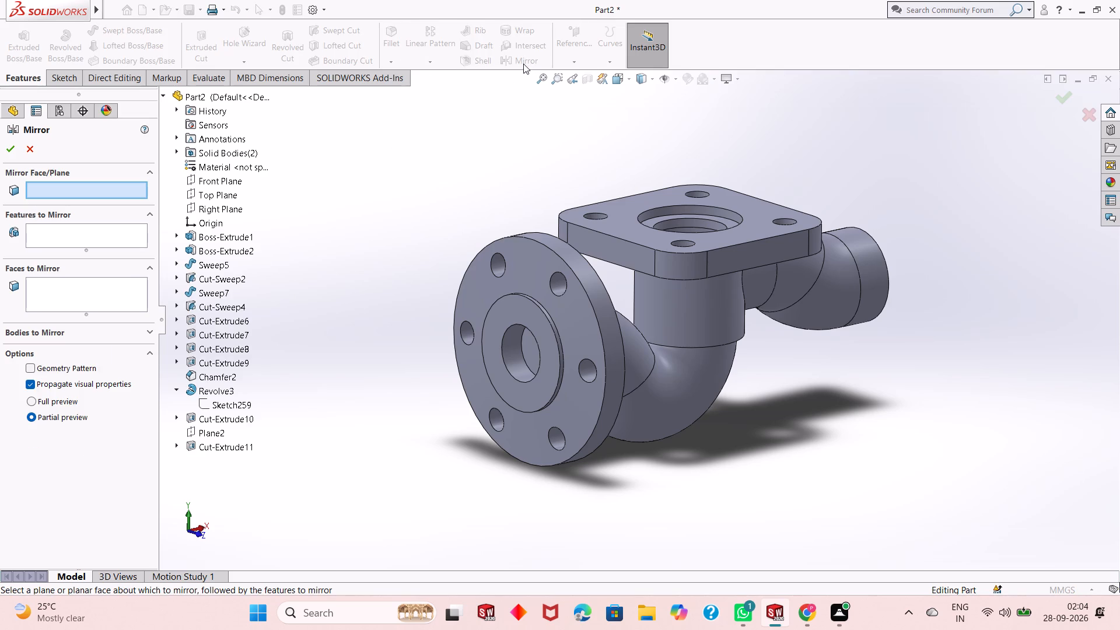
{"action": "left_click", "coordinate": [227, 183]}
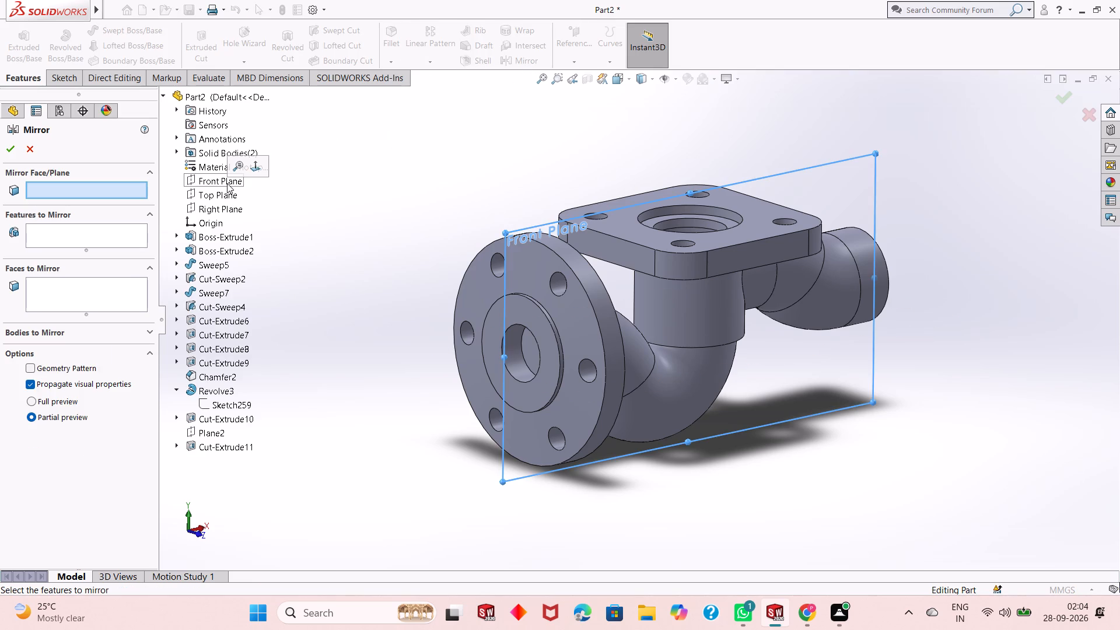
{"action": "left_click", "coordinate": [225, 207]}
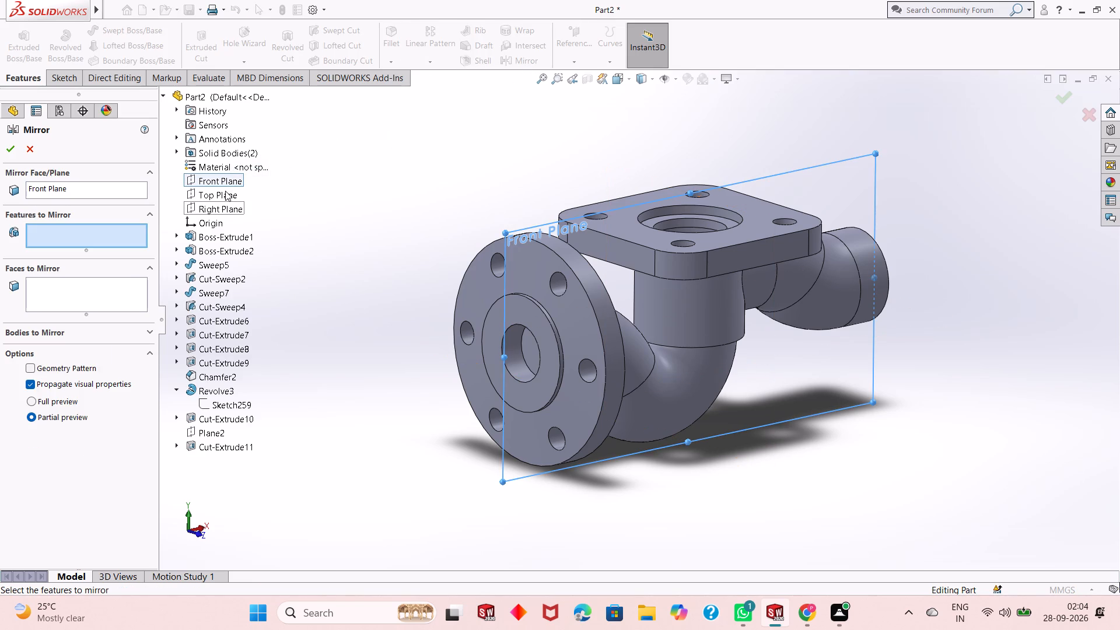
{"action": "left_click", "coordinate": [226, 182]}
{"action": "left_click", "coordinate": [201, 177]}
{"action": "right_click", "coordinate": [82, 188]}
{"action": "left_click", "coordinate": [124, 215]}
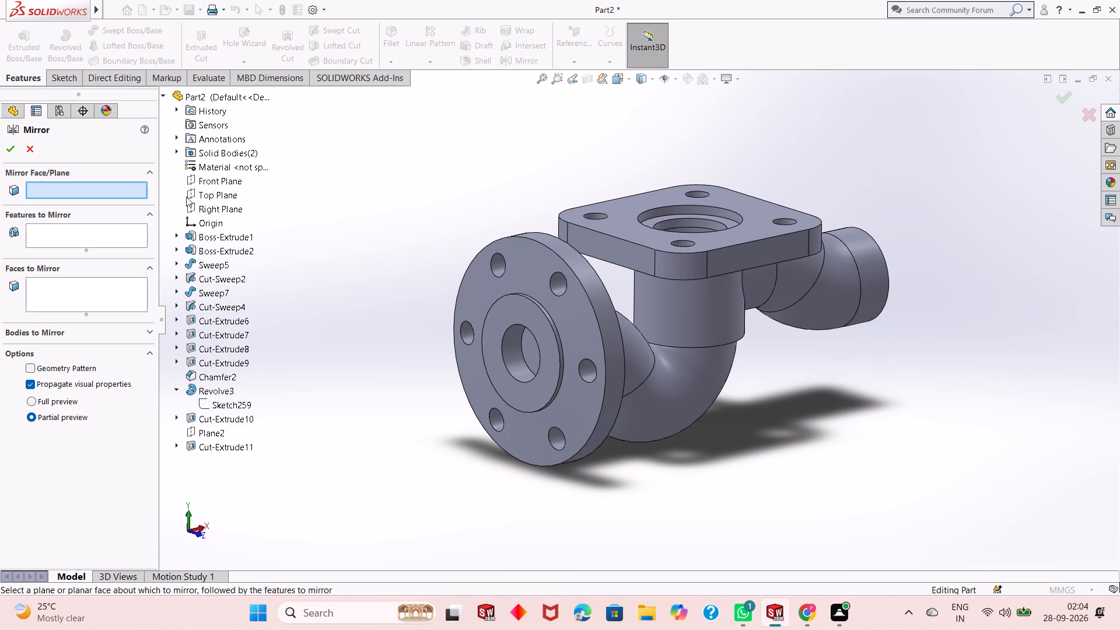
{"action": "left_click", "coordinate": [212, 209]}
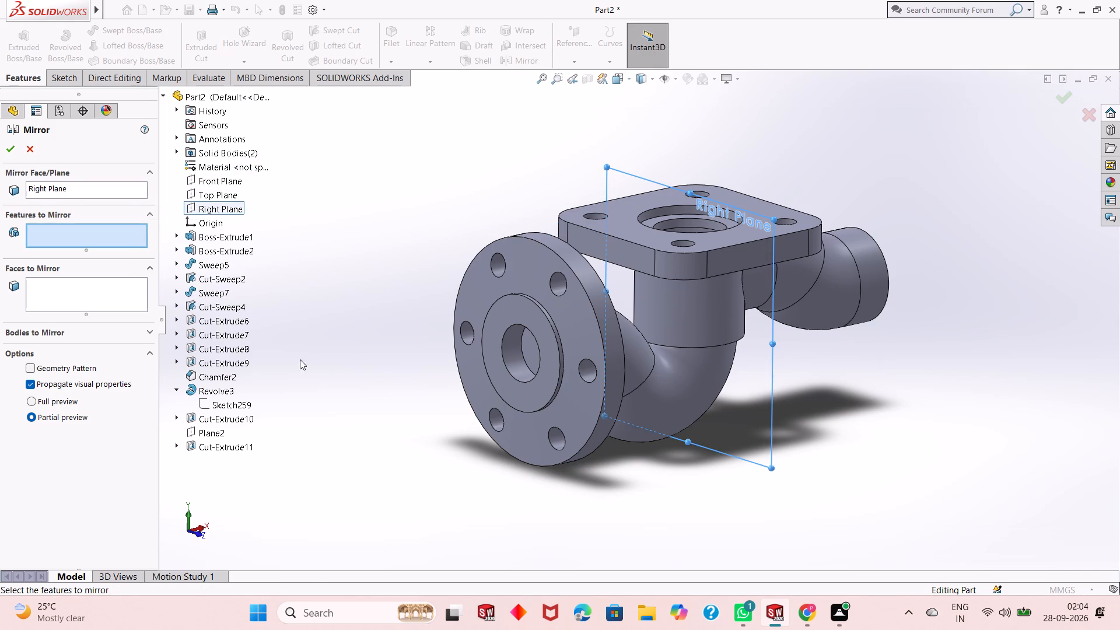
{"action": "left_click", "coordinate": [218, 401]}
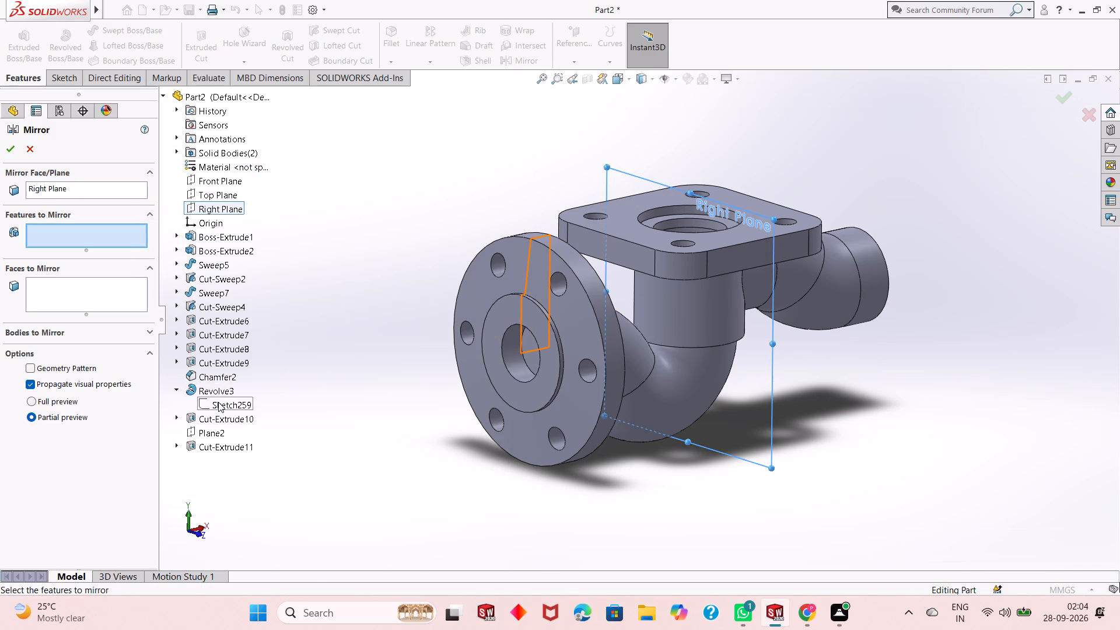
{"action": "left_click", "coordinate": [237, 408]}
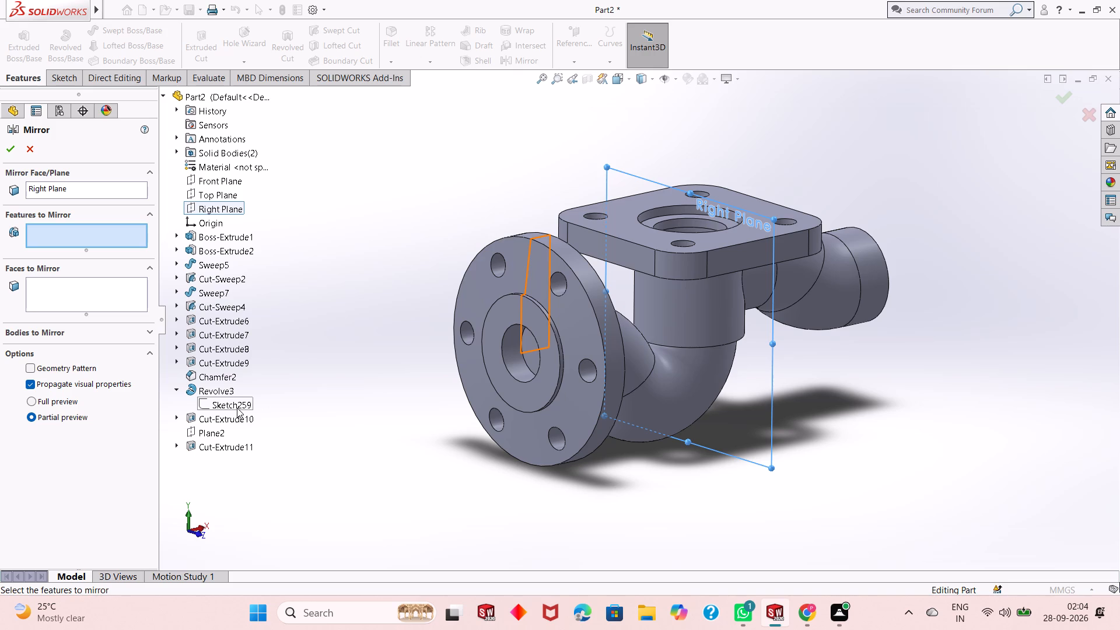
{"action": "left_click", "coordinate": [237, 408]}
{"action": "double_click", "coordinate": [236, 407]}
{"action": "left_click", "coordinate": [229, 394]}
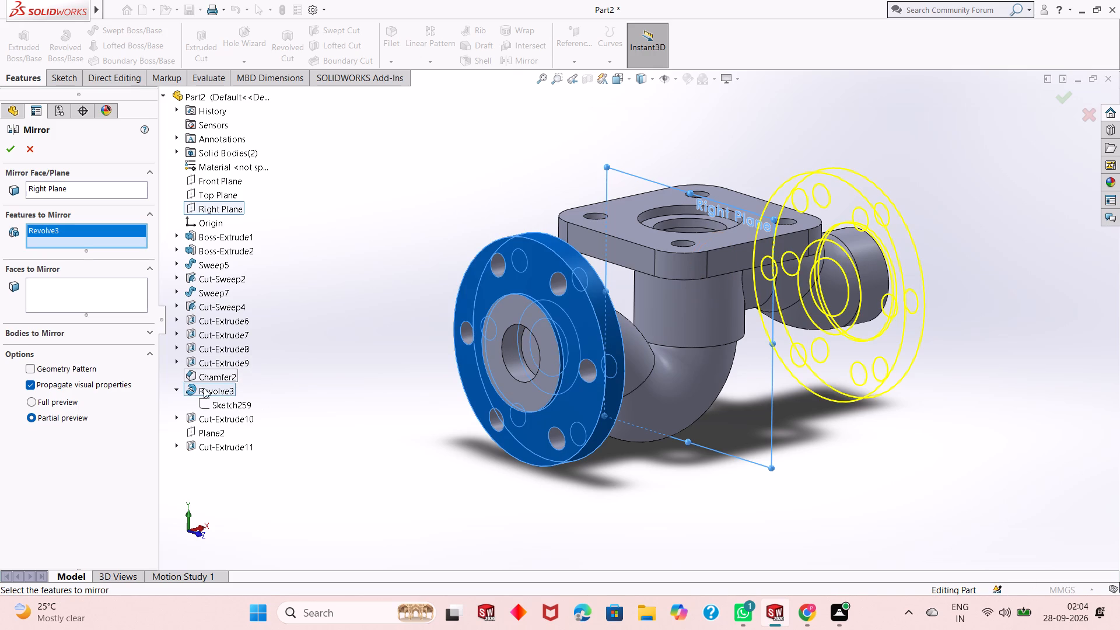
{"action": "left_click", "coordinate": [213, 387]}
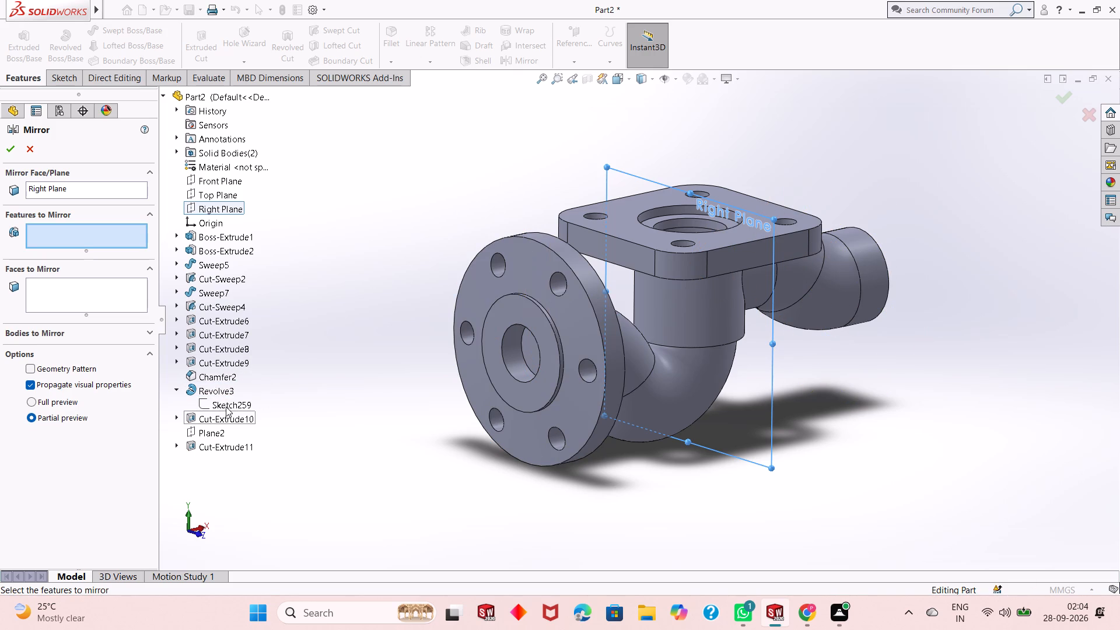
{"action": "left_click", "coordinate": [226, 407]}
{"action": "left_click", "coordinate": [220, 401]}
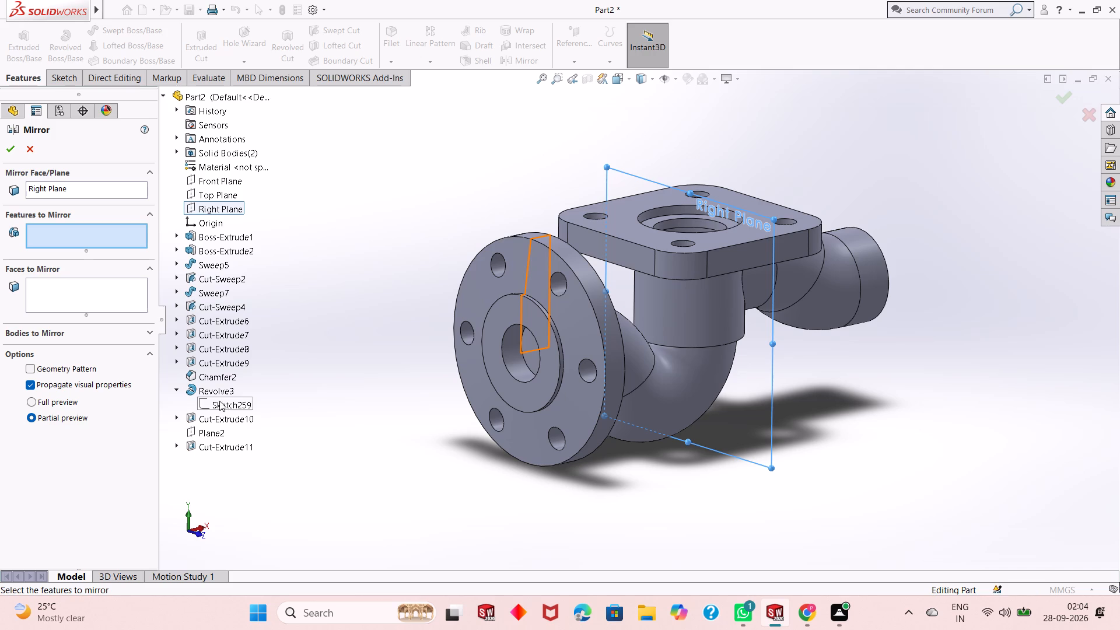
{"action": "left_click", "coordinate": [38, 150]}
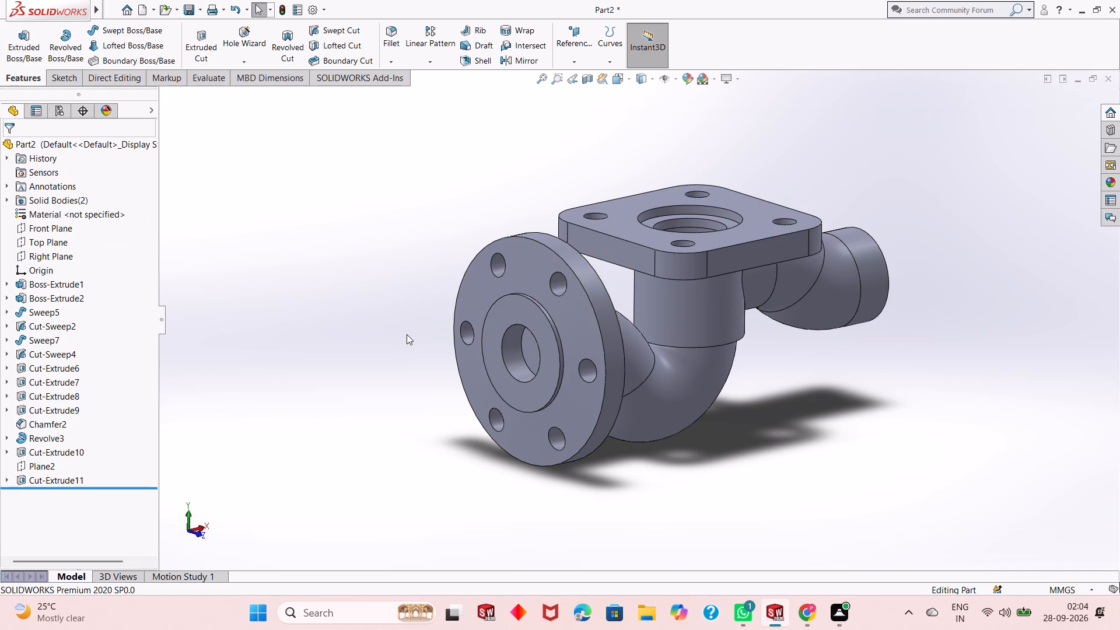
Start a new sketch on the Front Plane, viewed face-on.
{"action": "middle_click_drag", "start_coordinate": [402, 337], "coordinate": [372, 310]}
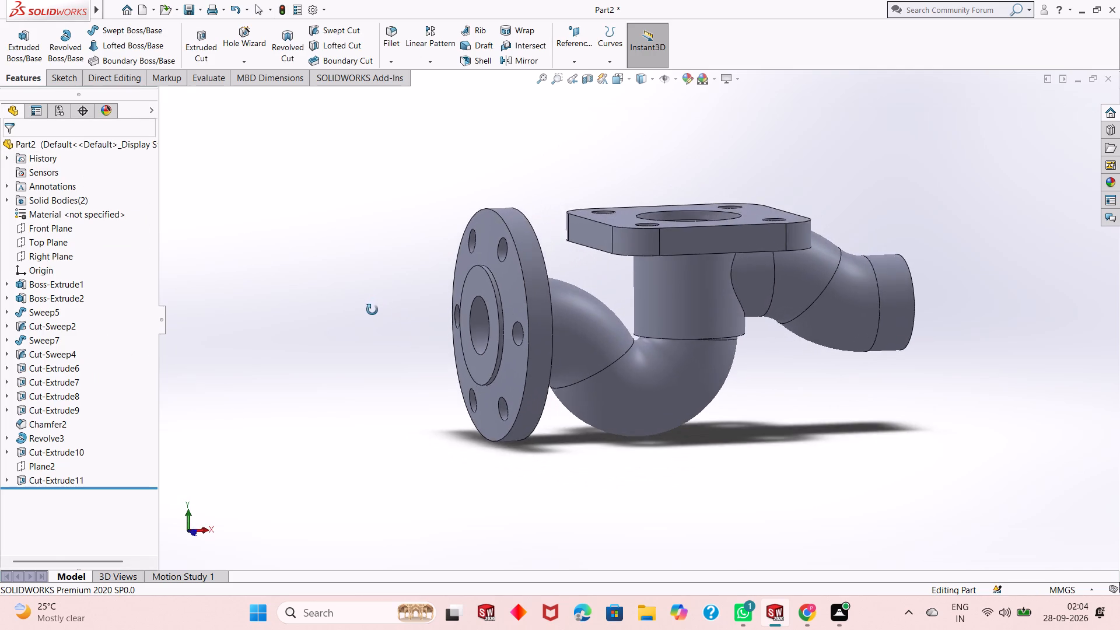
{"action": "middle_click_drag", "start_coordinate": [372, 310], "coordinate": [359, 323]}
{"action": "scroll", "coordinate": [359, 324], "scroll_direction": "up", "scroll_amount": 2}
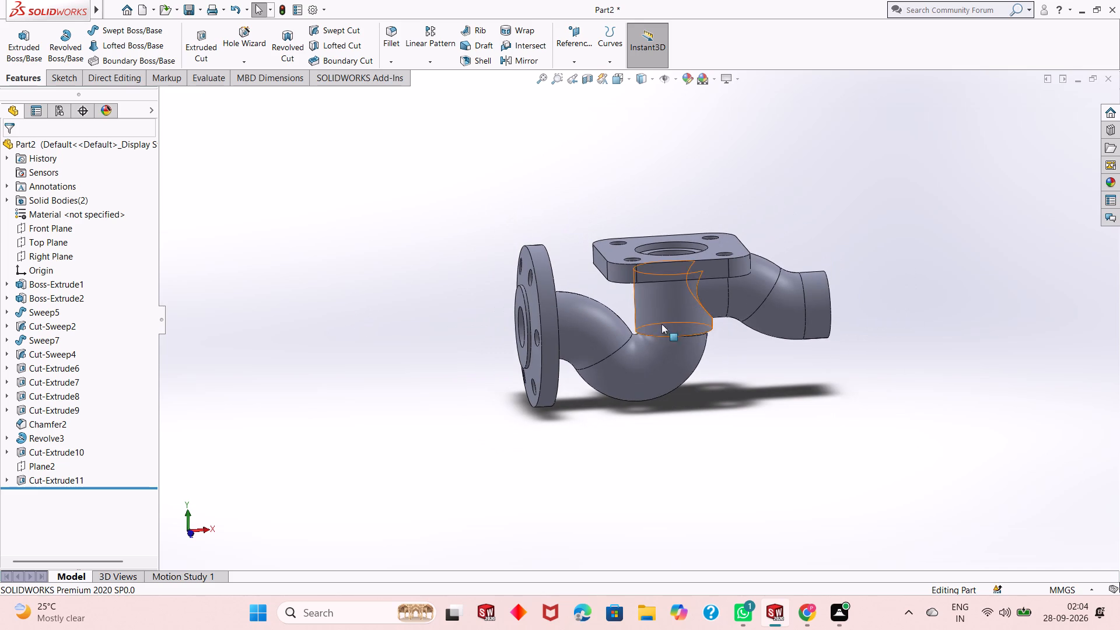
{"action": "scroll", "coordinate": [721, 327], "scroll_direction": "down", "scroll_amount": 1}
{"action": "scroll", "coordinate": [715, 361], "scroll_direction": "up", "scroll_amount": 1}
{"action": "middle_click_drag", "start_coordinate": [828, 347], "coordinate": [799, 363]}
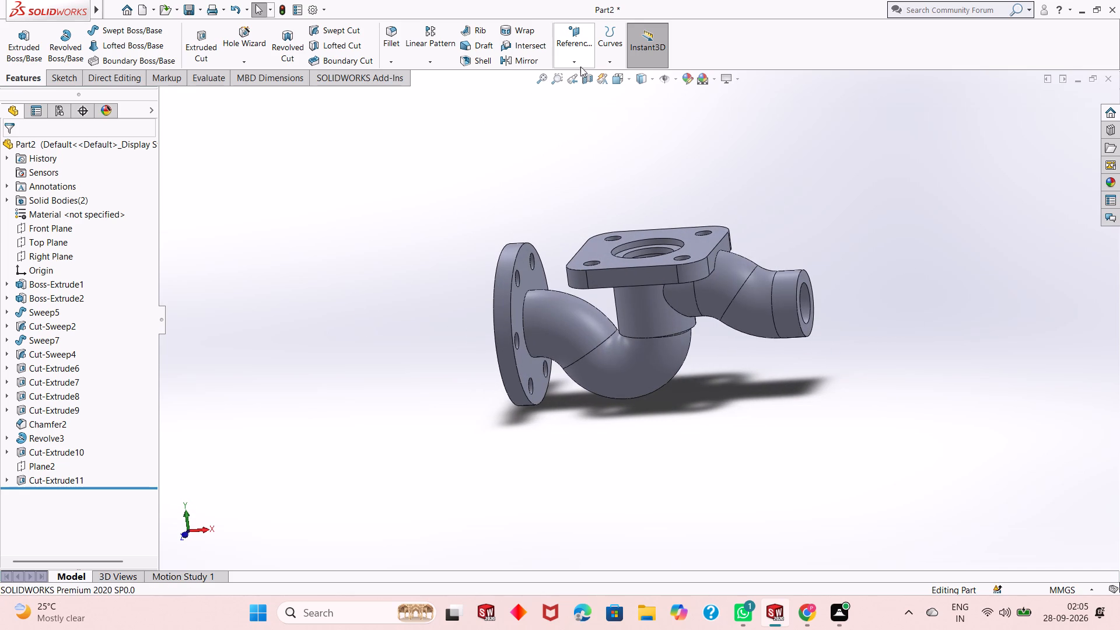
{"action": "left_click", "coordinate": [55, 229]}
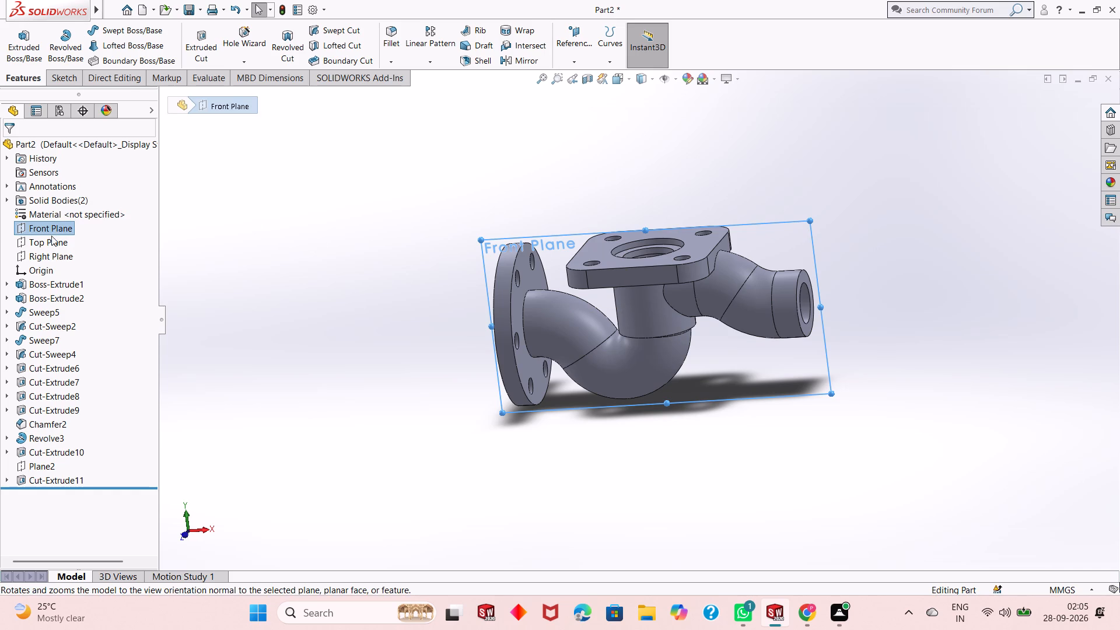
{"action": "left_click", "coordinate": [44, 229]}
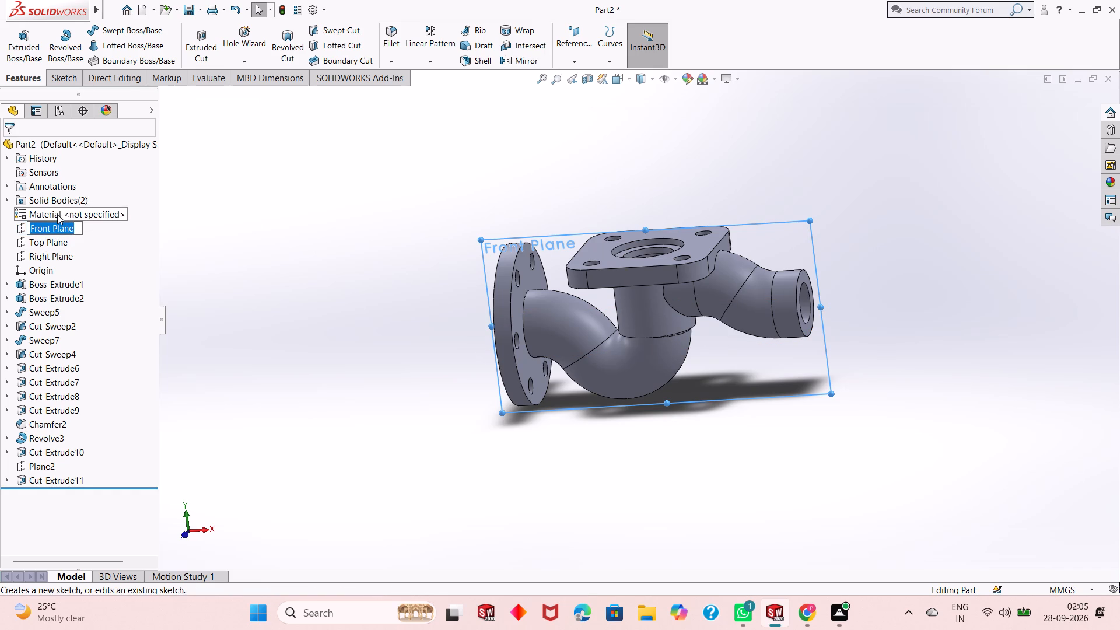
{"action": "key", "text": "Escape"}
{"action": "key", "text": "Escape"}
{"action": "key", "text": "Escape"}
{"action": "left_click", "coordinate": [56, 227]}
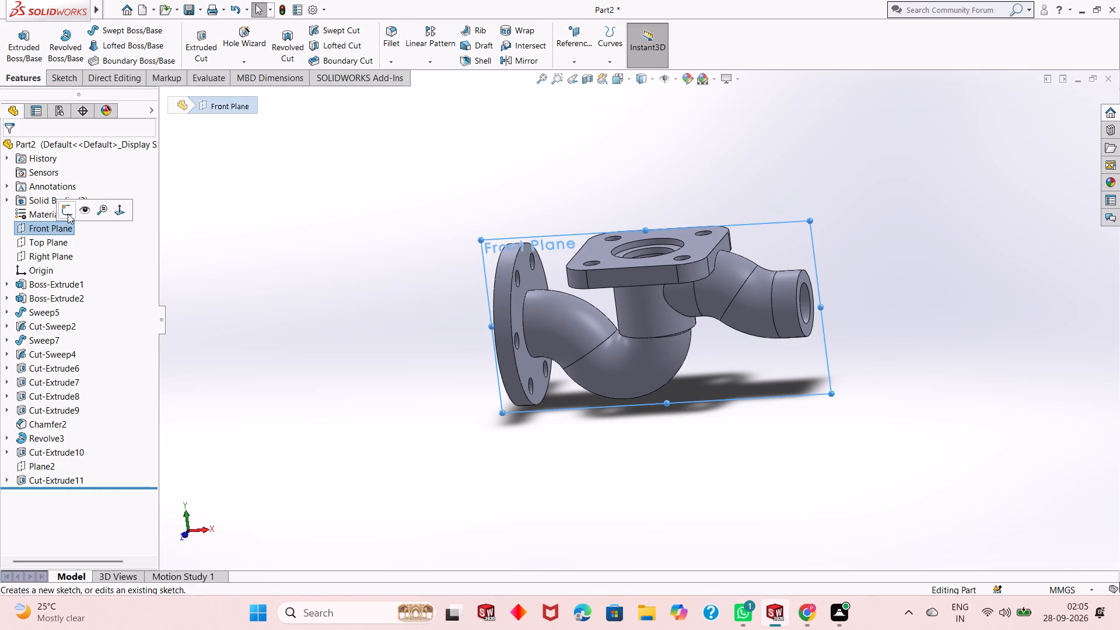
{"action": "left_click", "coordinate": [68, 213]}
{"action": "key", "text": "ctrl+8"}
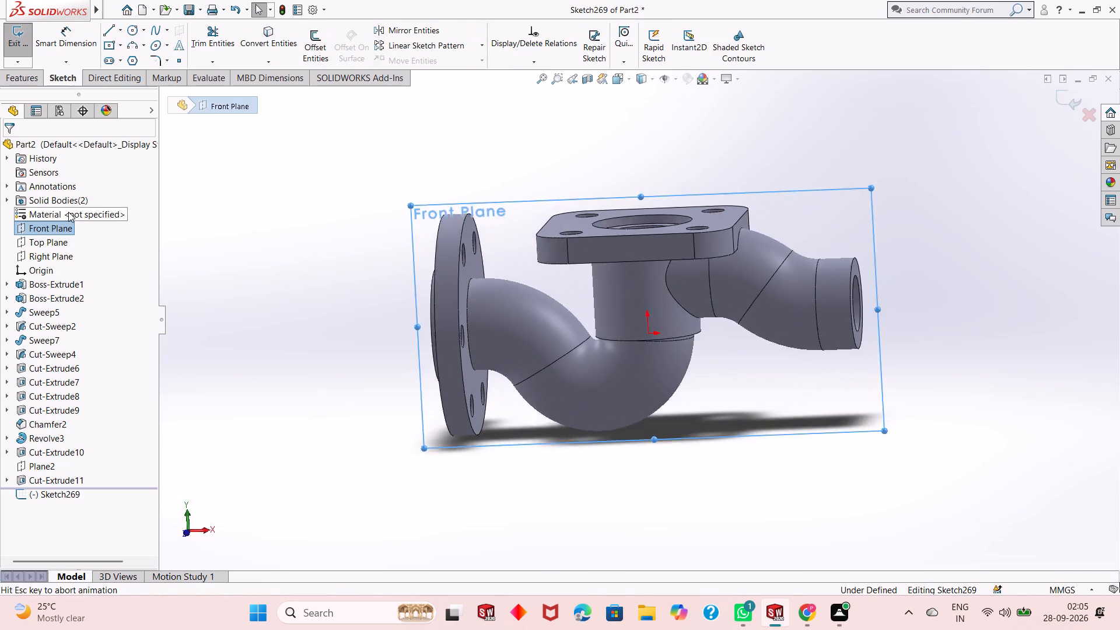
Sketch a closed flange half-profile at the unflanged pipe end: base about 37 mm, inner side about 190 mm, sloped outer face and short step.
{"action": "scroll", "coordinate": [191, 255], "scroll_direction": "up", "scroll_amount": 1}
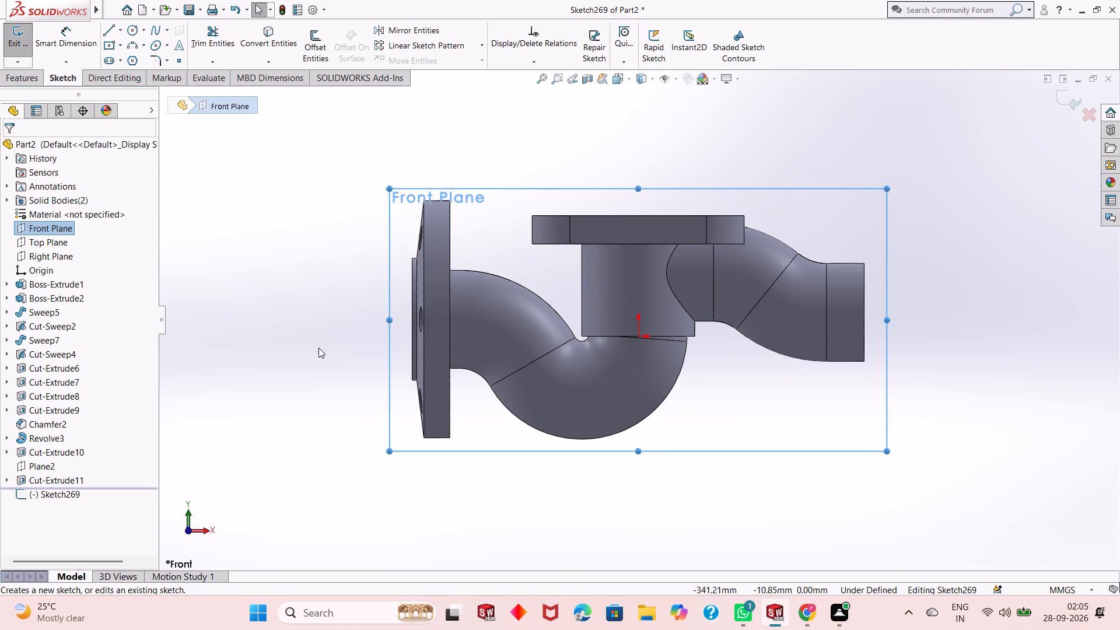
{"action": "scroll", "coordinate": [319, 349], "scroll_direction": "up", "scroll_amount": 1}
{"action": "left_click", "coordinate": [885, 359]}
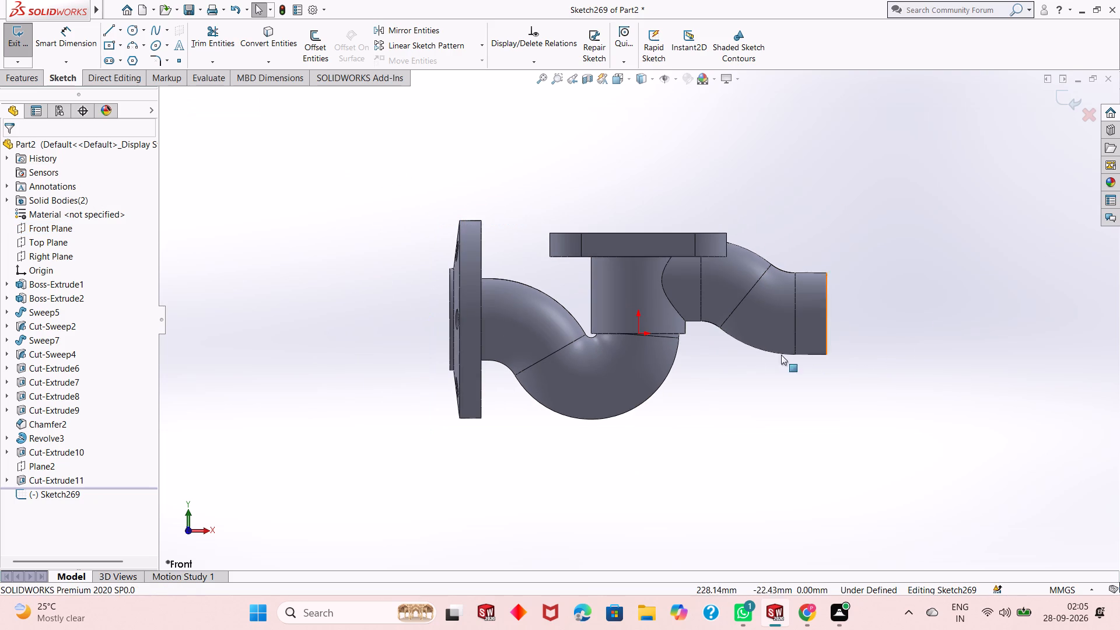
{"action": "scroll", "coordinate": [747, 362], "scroll_direction": "up", "scroll_amount": 1}
{"action": "scroll", "coordinate": [902, 335], "scroll_direction": "down", "scroll_amount": 1}
{"action": "scroll", "coordinate": [849, 344], "scroll_direction": "down", "scroll_amount": 1}
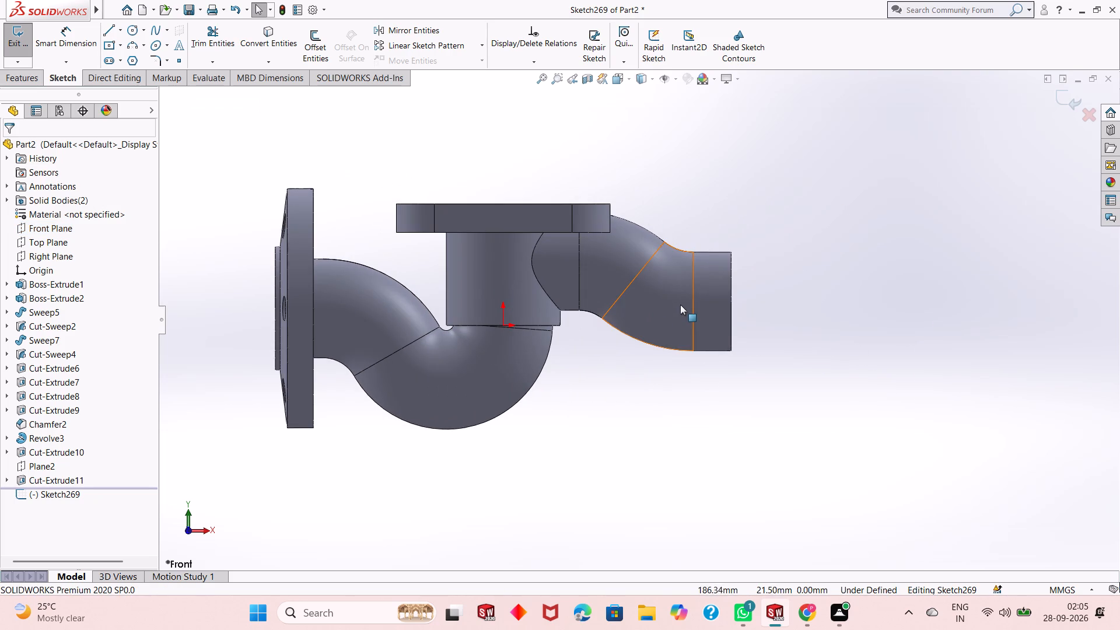
{"action": "scroll", "coordinate": [678, 304], "scroll_direction": "down", "scroll_amount": 1}
{"action": "scroll", "coordinate": [677, 305], "scroll_direction": "up", "scroll_amount": 1}
{"action": "scroll", "coordinate": [687, 228], "scroll_direction": "down", "scroll_amount": 1}
{"action": "scroll", "coordinate": [631, 262], "scroll_direction": "up", "scroll_amount": 1}
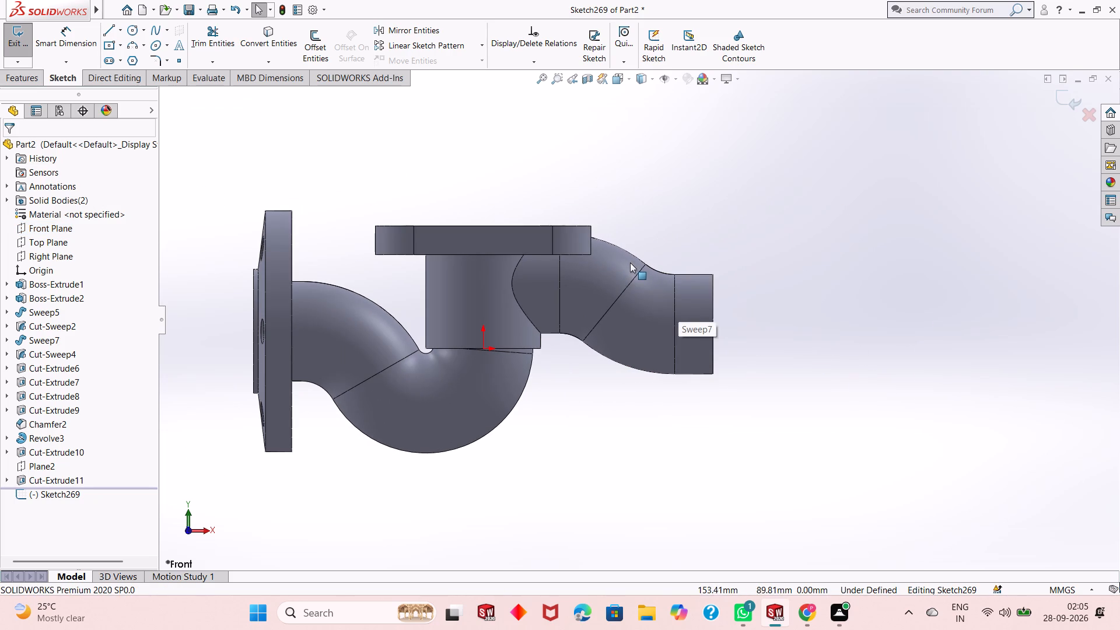
{"action": "left_click", "coordinate": [106, 30]}
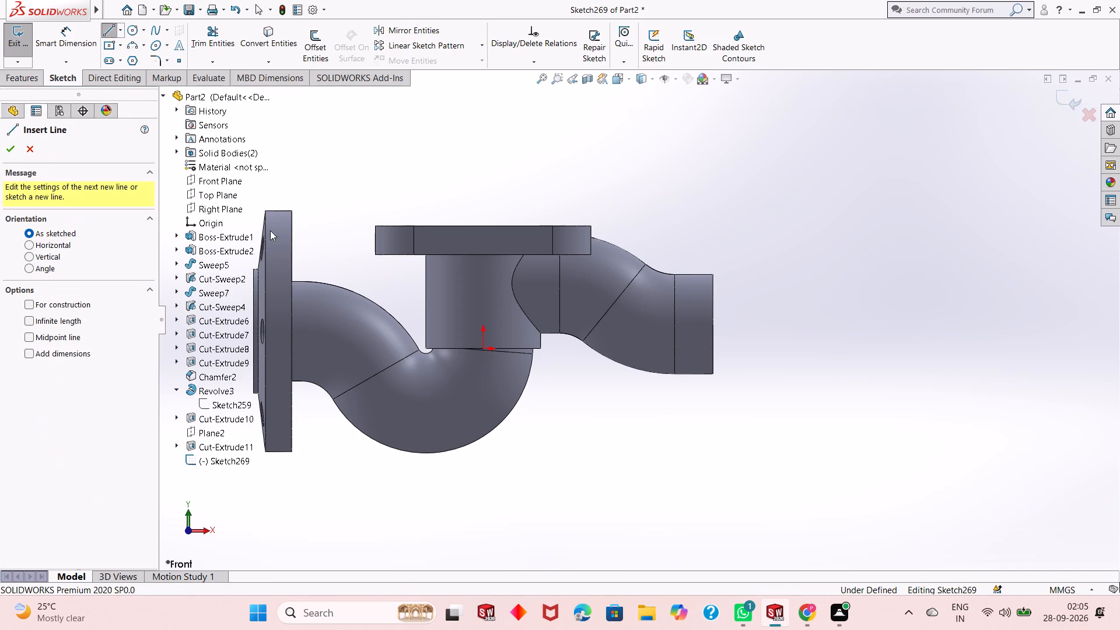
{"action": "left_click", "coordinate": [712, 324]}
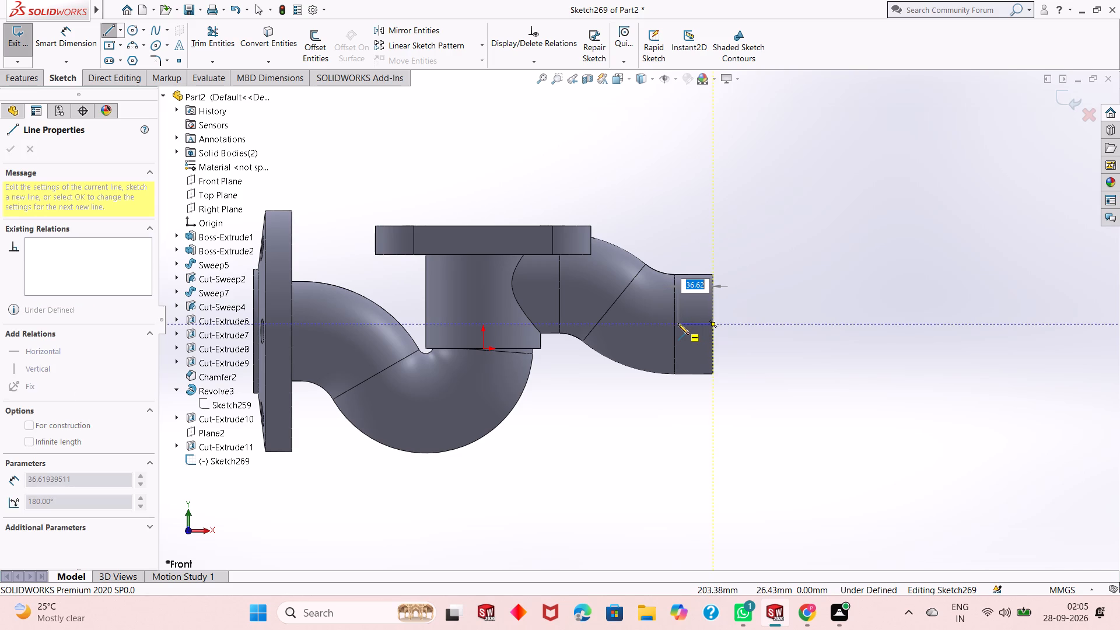
{"action": "left_click", "coordinate": [677, 323]}
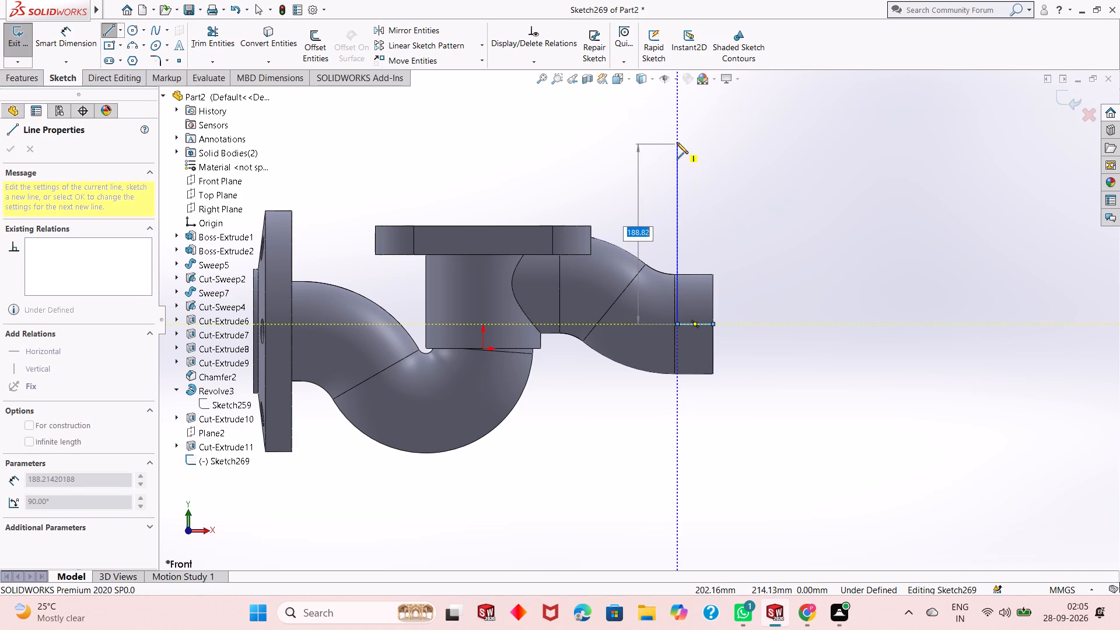
{"action": "left_click", "coordinate": [677, 142]}
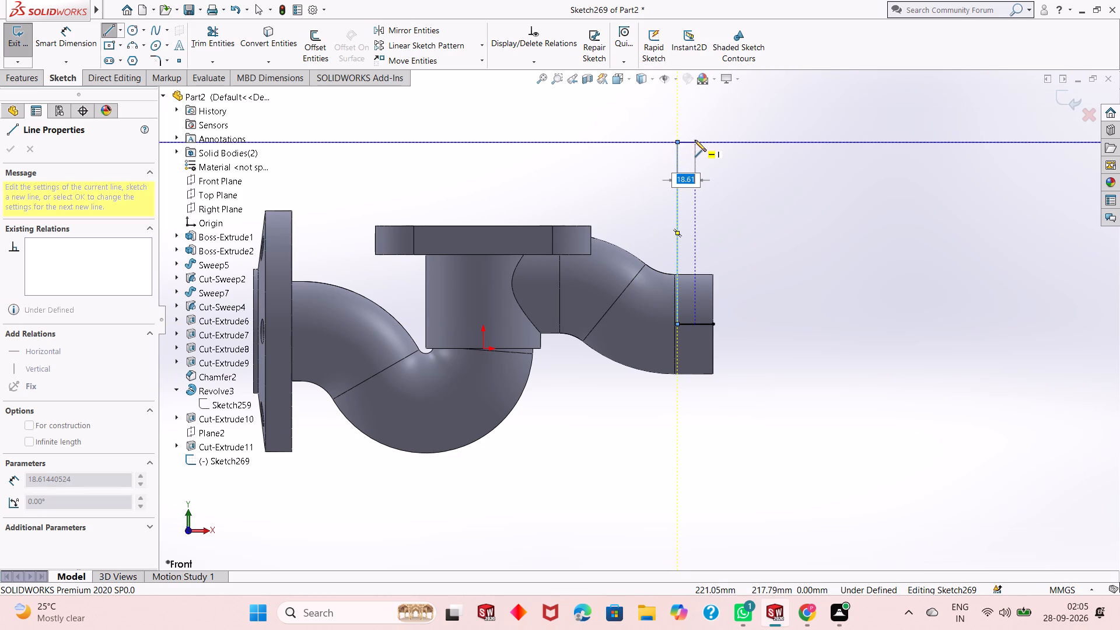
{"action": "left_click", "coordinate": [695, 140]}
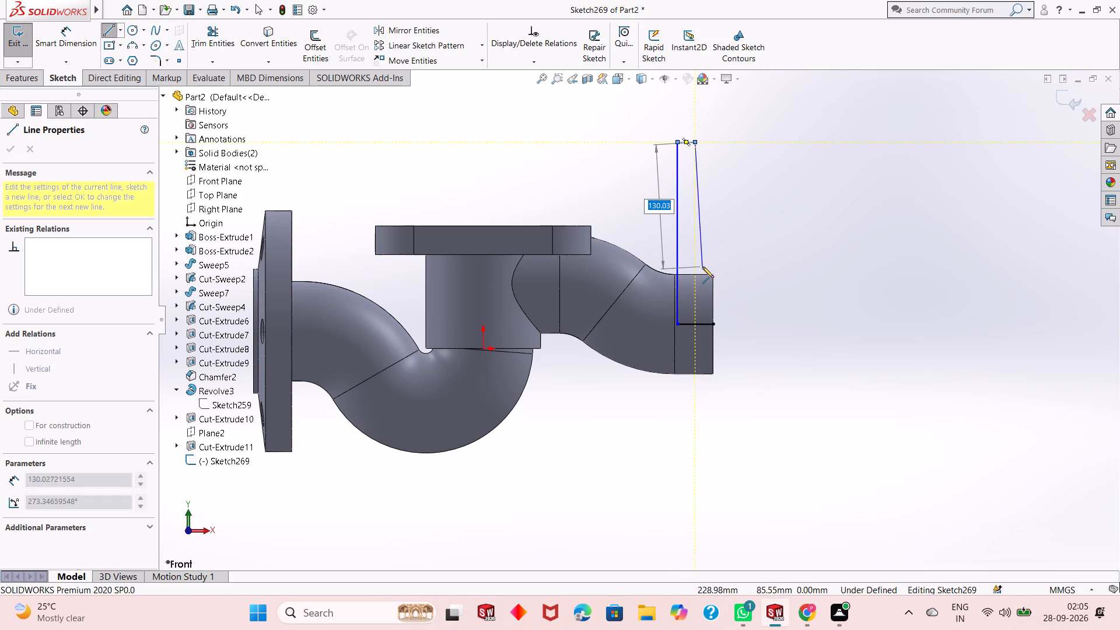
{"action": "left_click", "coordinate": [702, 267]}
{"action": "left_click", "coordinate": [713, 265]}
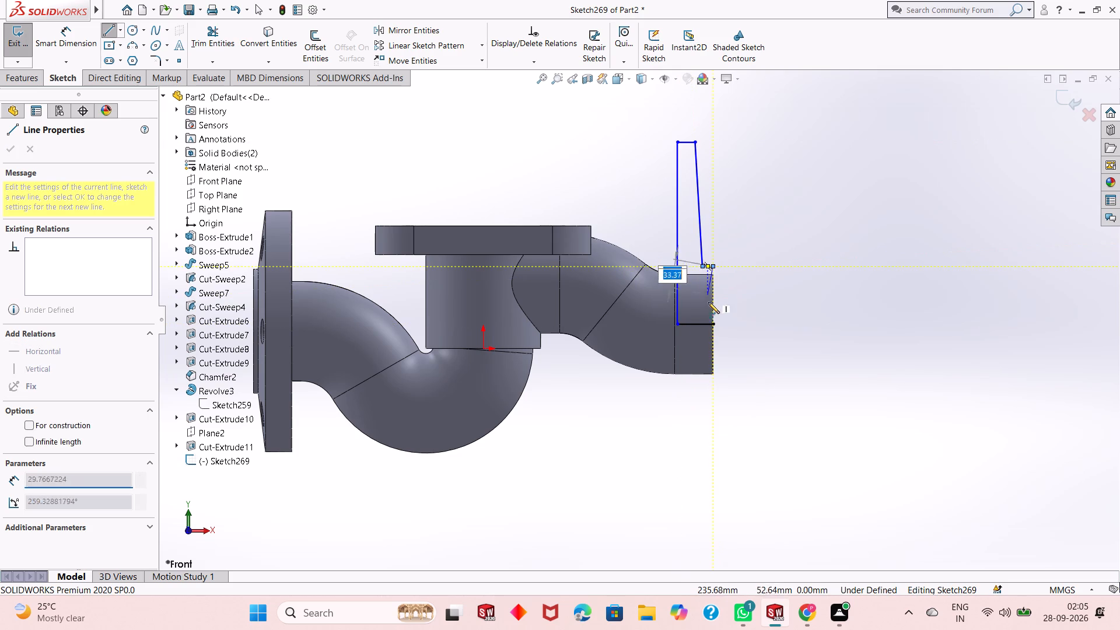
{"action": "left_click", "coordinate": [713, 323]}
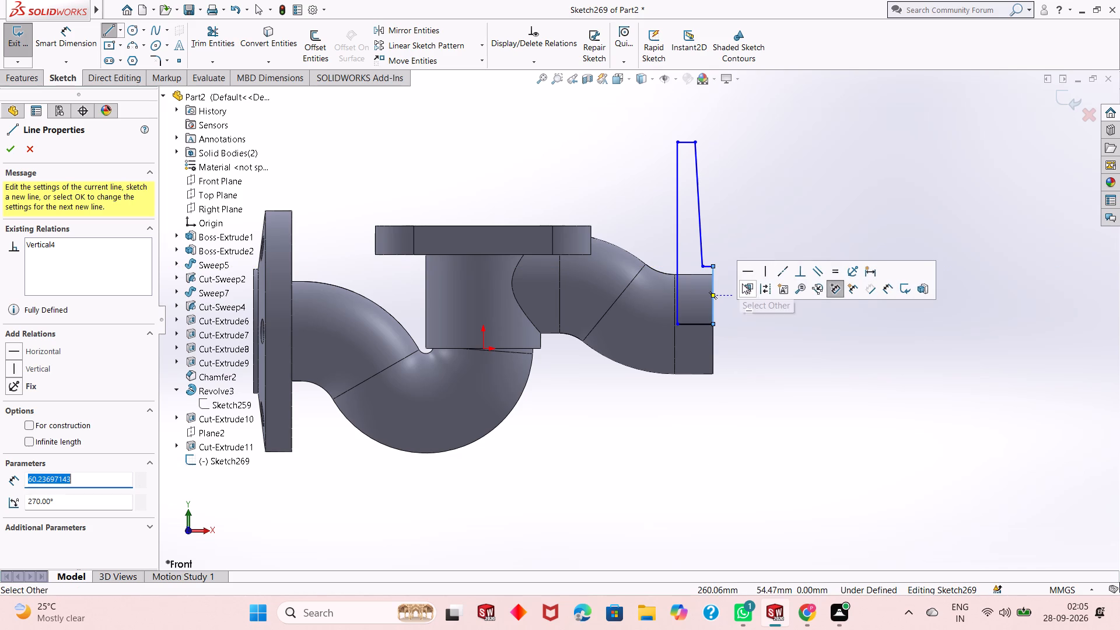
{"action": "left_click", "coordinate": [735, 206]}
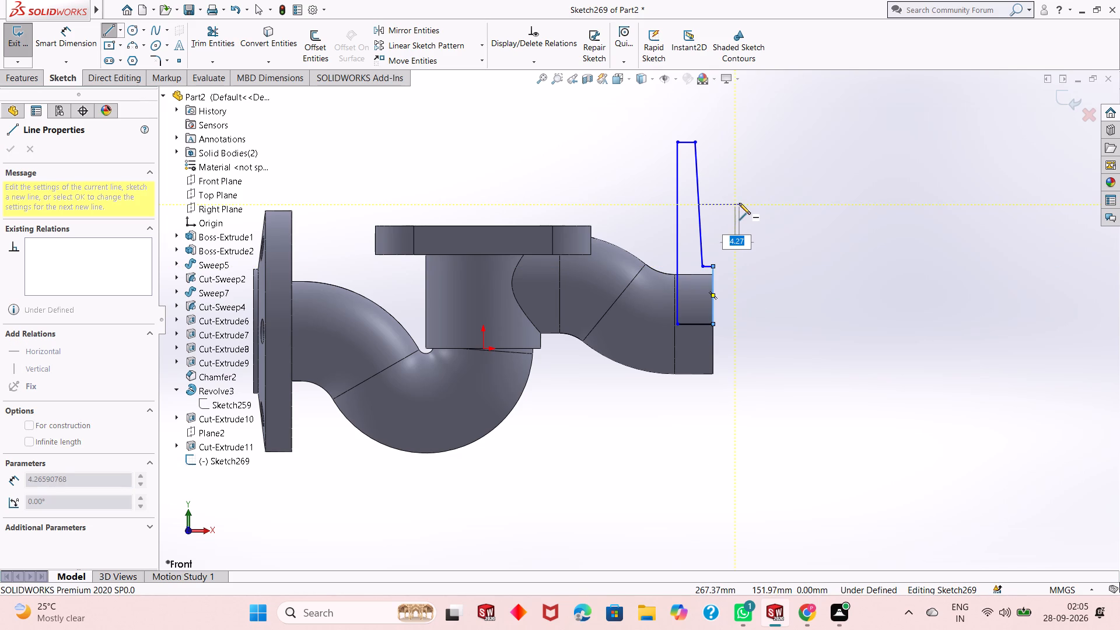
{"action": "key", "text": "Escape"}
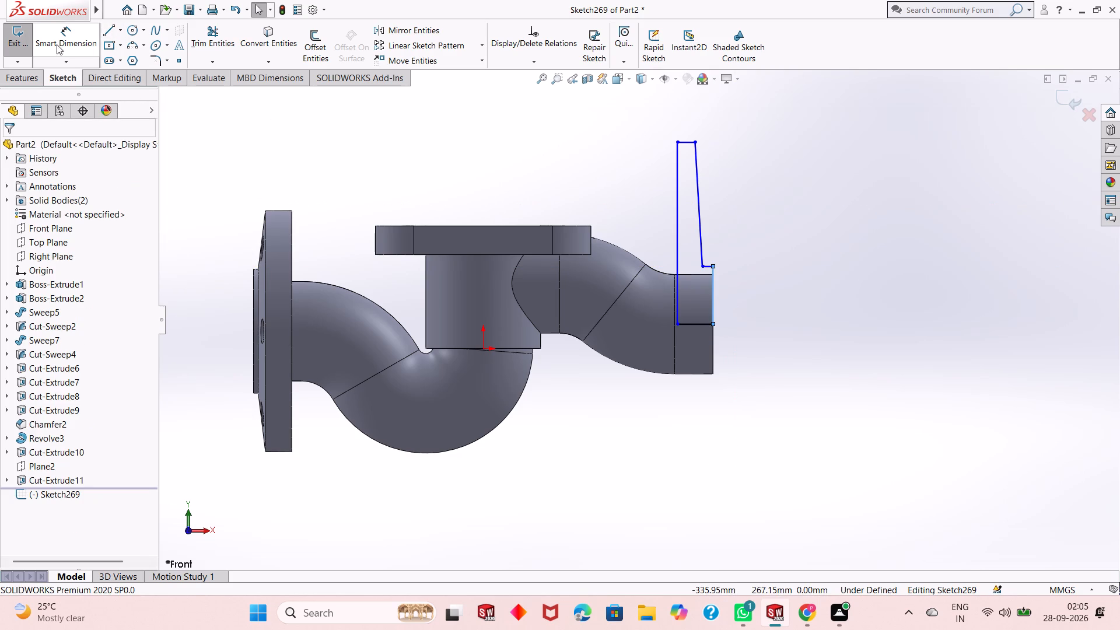
Dimension the flange profile's horizontal base line to 40 mm.
{"action": "left_click", "coordinate": [57, 42]}
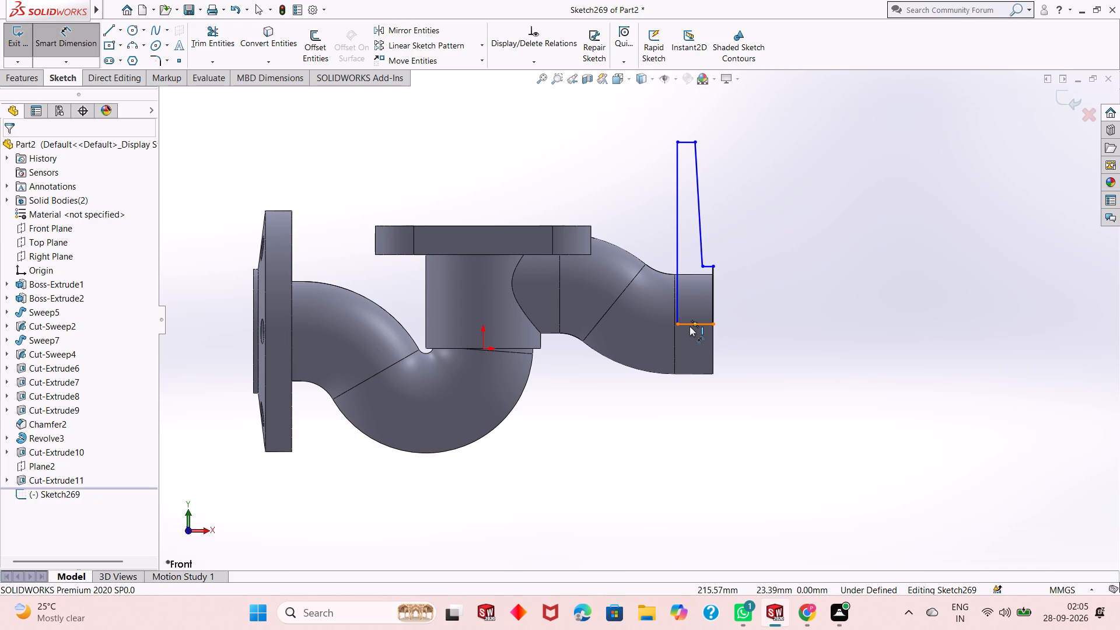
{"action": "left_click", "coordinate": [689, 326]}
{"action": "left_click", "coordinate": [689, 411]}
{"action": "type", "text": "40"}
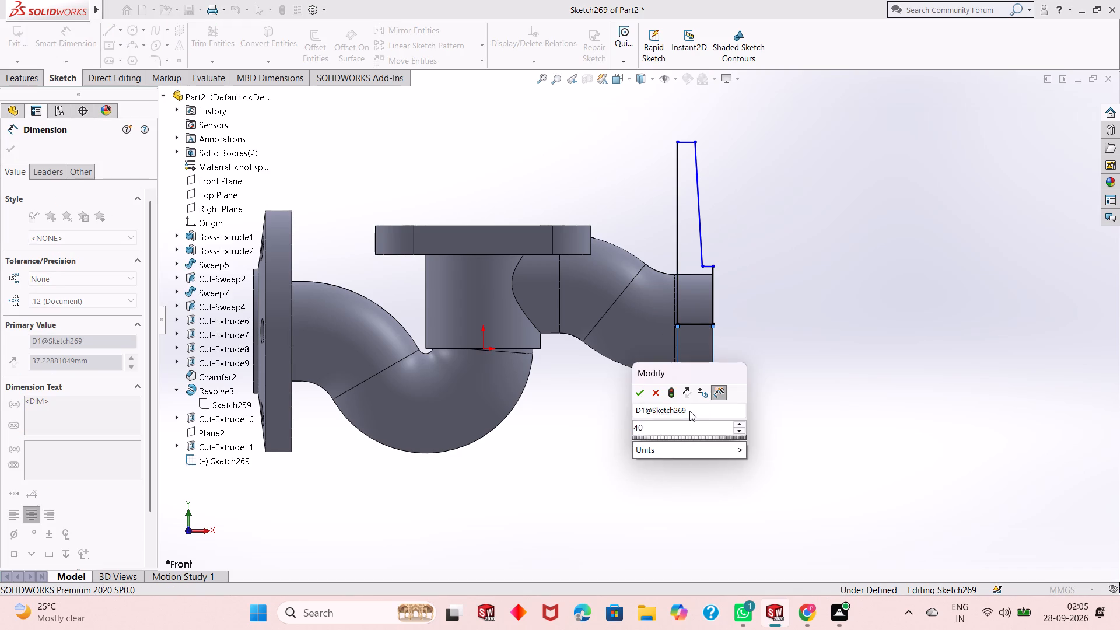
{"action": "key", "text": "Return"}
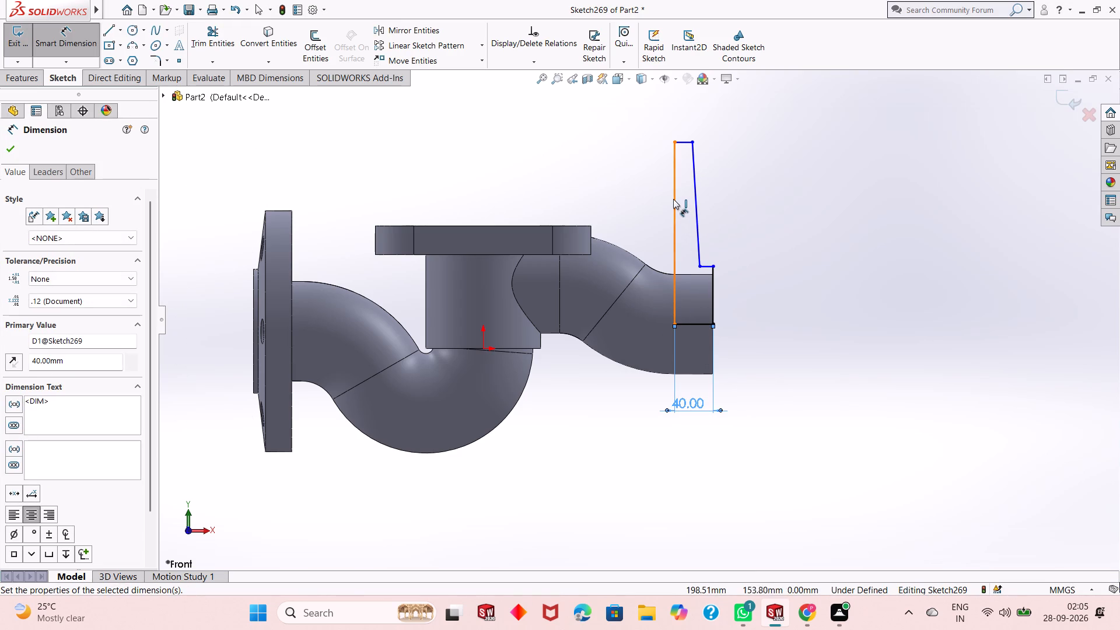
Dimension the flange profile's tall vertical side, try 252/2 mm as its value, and undo that value change.
{"action": "left_click", "coordinate": [673, 199]}
{"action": "left_click", "coordinate": [864, 163]}
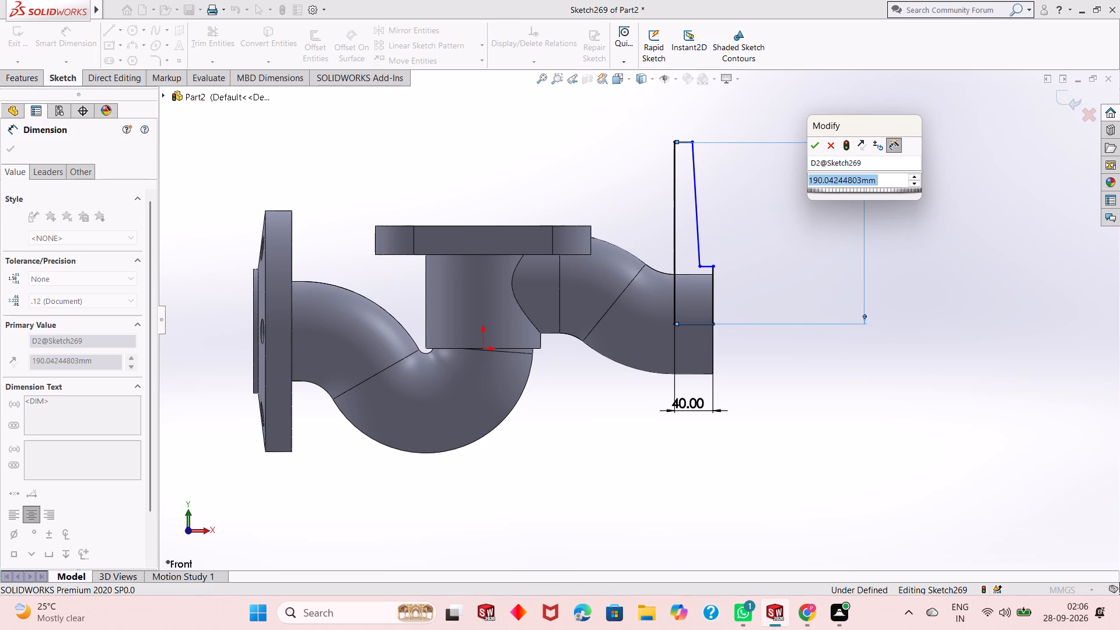
{"action": "type", "text": "252/2"}
{"action": "key", "text": "Return"}
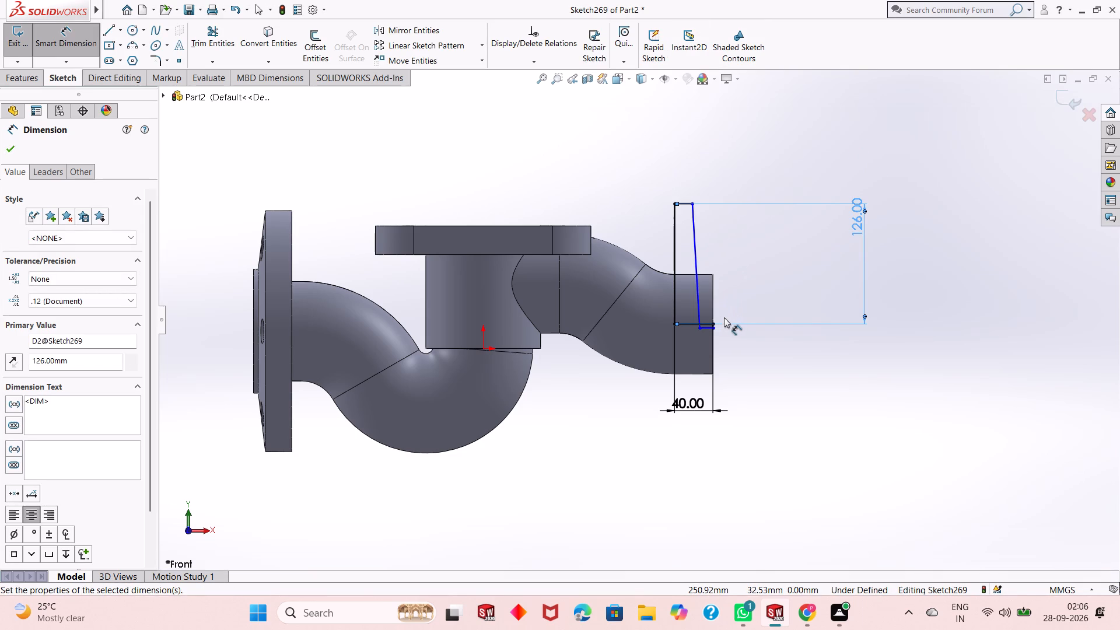
{"action": "key", "text": "ctrl+z"}
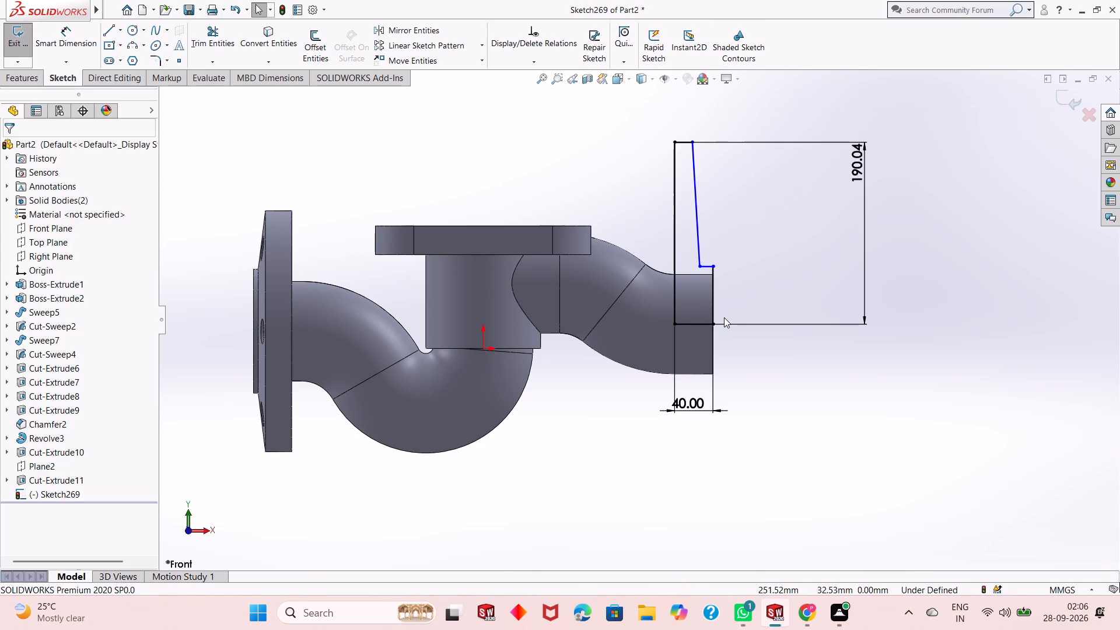
{"action": "key", "text": "Escape"}
{"action": "key", "text": "Escape"}
{"action": "key", "text": "Escape"}
{"action": "key", "text": "Escape"}
{"action": "key", "text": "Escape"}
{"action": "key", "text": "Escape"}
{"action": "key", "text": "Escape"}
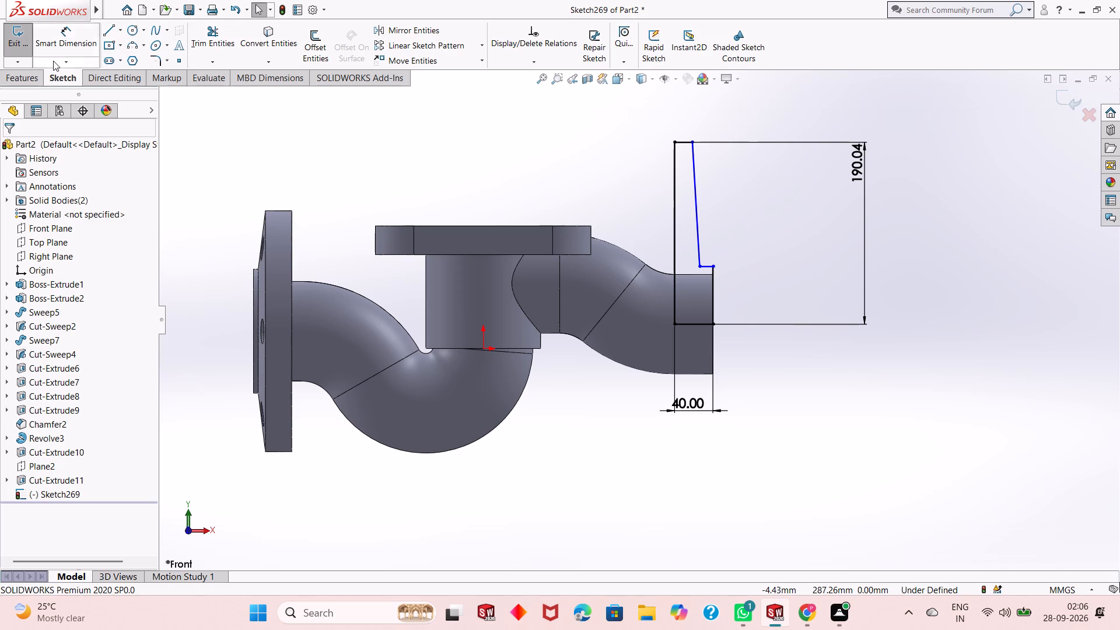
Dimension the short vertical line on the pipe's end face to 65 mm.
{"action": "left_click", "coordinate": [72, 42]}
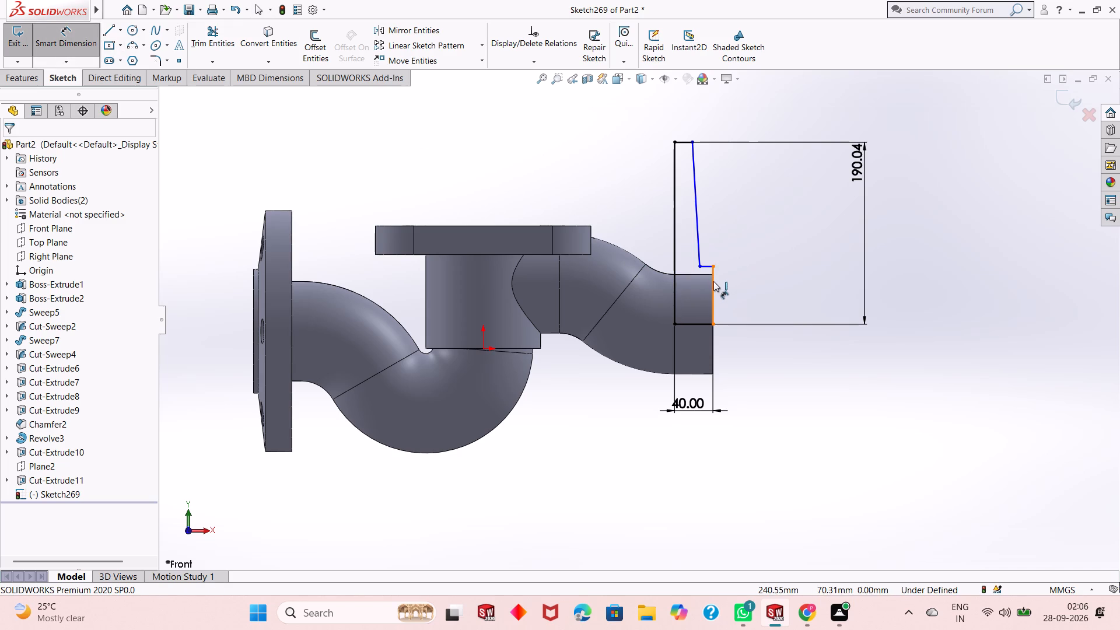
{"action": "left_click", "coordinate": [713, 281]}
{"action": "left_click", "coordinate": [771, 274]}
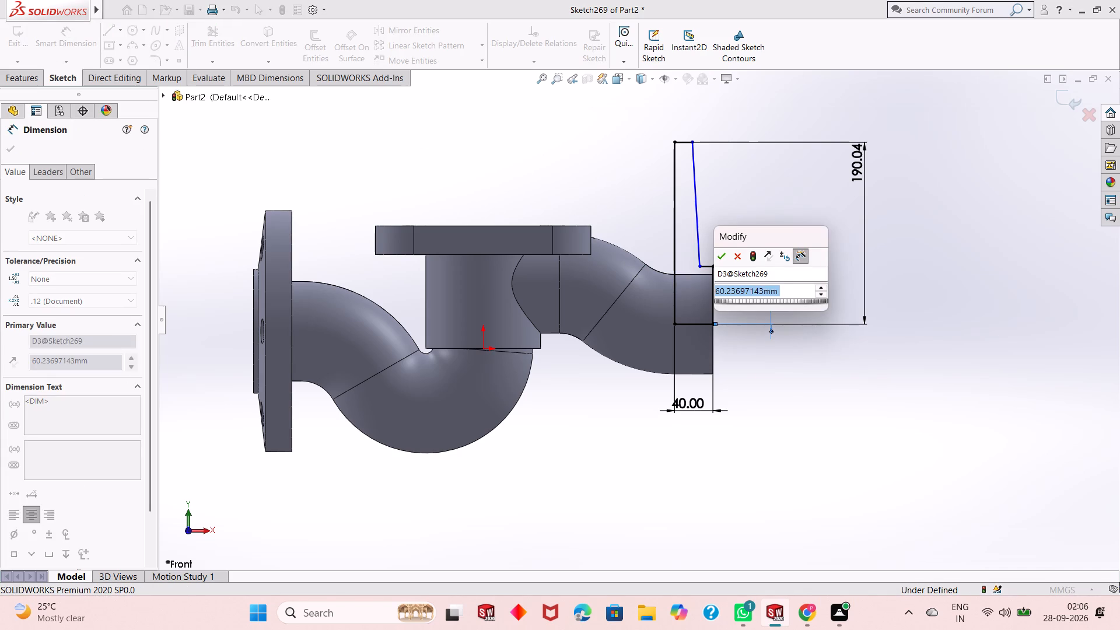
{"action": "type", "text": "65"}
{"action": "key", "text": "Return"}
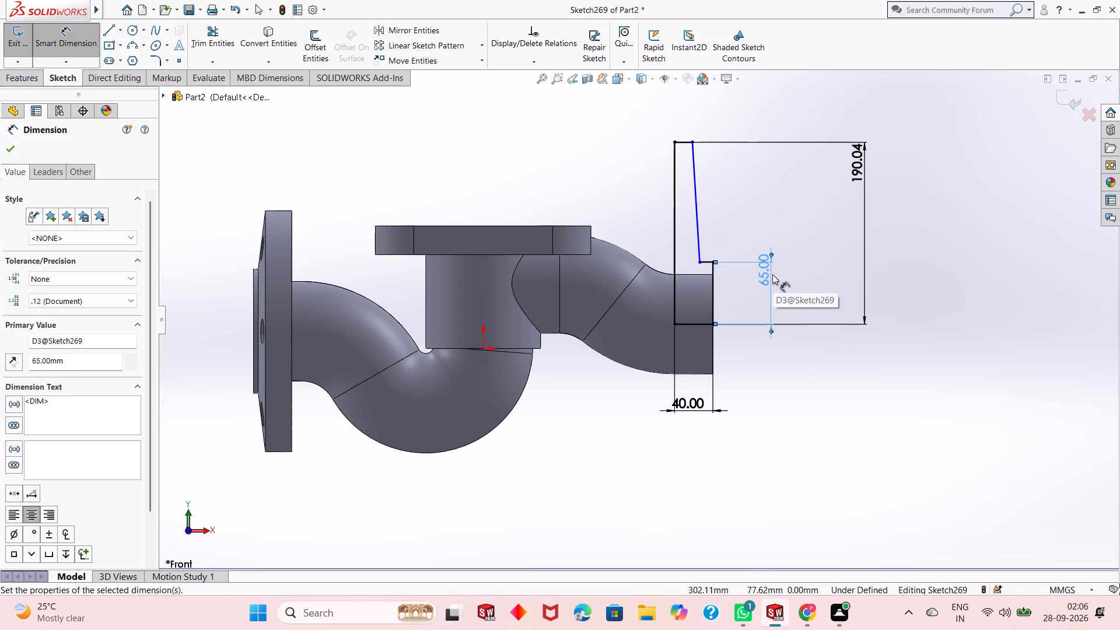
Set the tall vertical side's dimension to 252/2 mm (126 mm).
{"action": "double_click", "coordinate": [863, 173]}
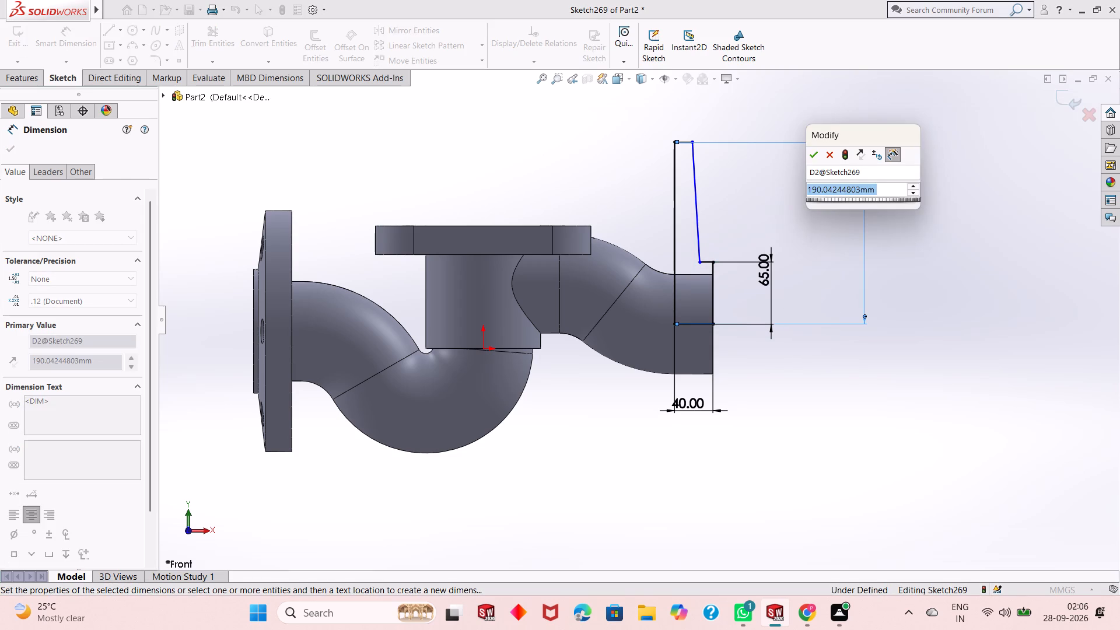
{"action": "type", "text": "252/2"}
{"action": "key", "text": "Return"}
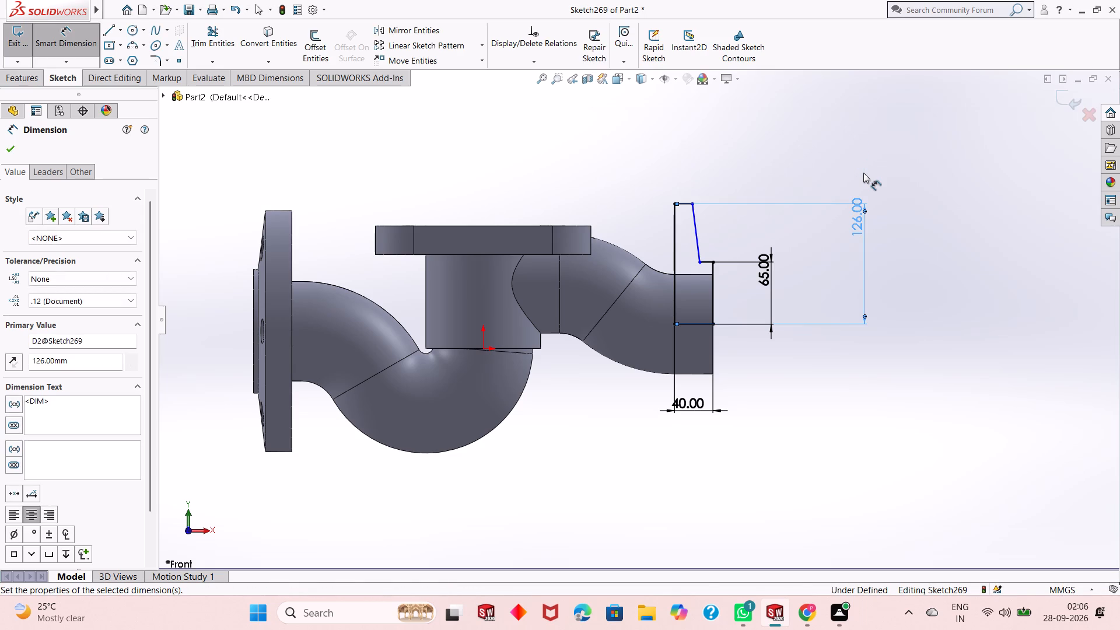
Dimension the short horizontal step line between the sloped face and the pipe's end face to 5 mm.
{"action": "scroll", "coordinate": [706, 259], "scroll_direction": "down", "scroll_amount": 2}
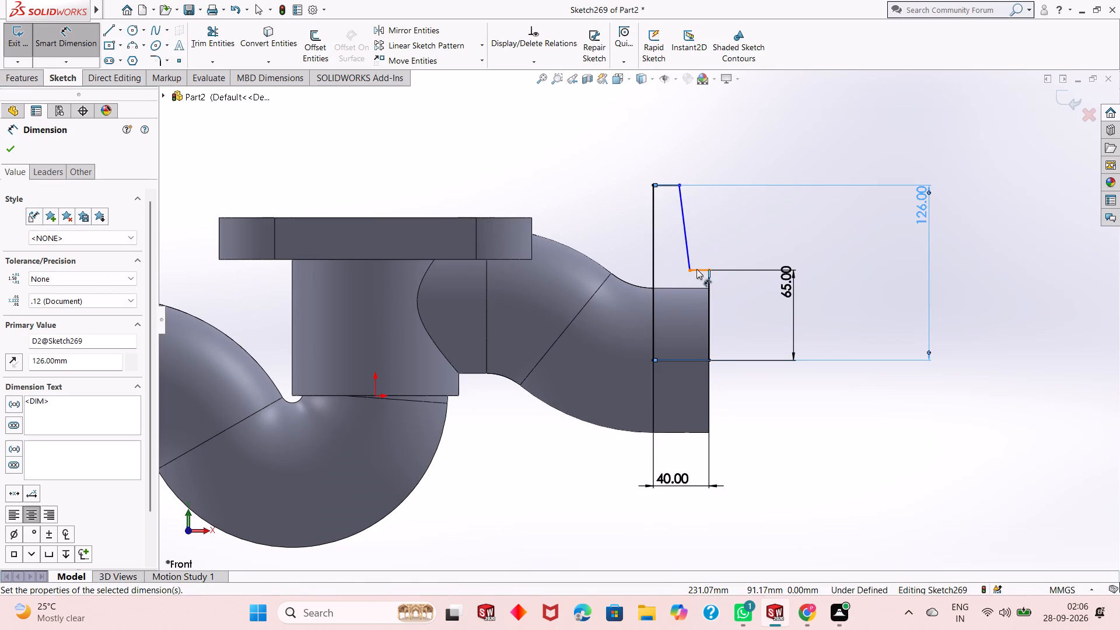
{"action": "left_click", "coordinate": [696, 270]}
{"action": "left_click", "coordinate": [700, 317]}
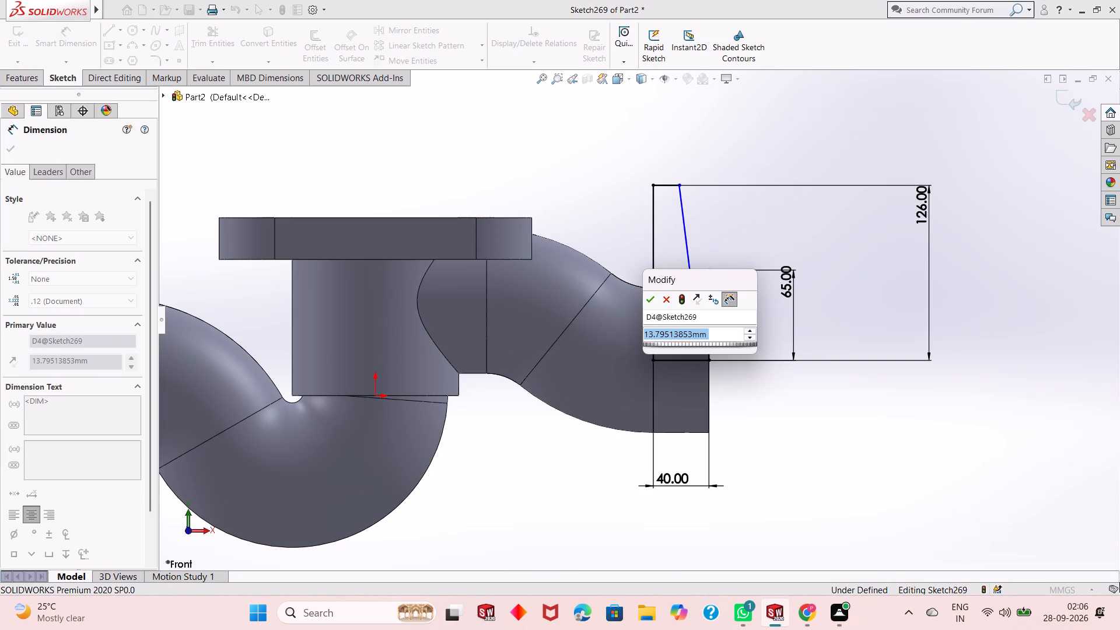
{"action": "key", "text": "5"}
{"action": "key", "text": "Return"}
{"action": "scroll", "coordinate": [713, 287], "scroll_direction": "down", "scroll_amount": 4}
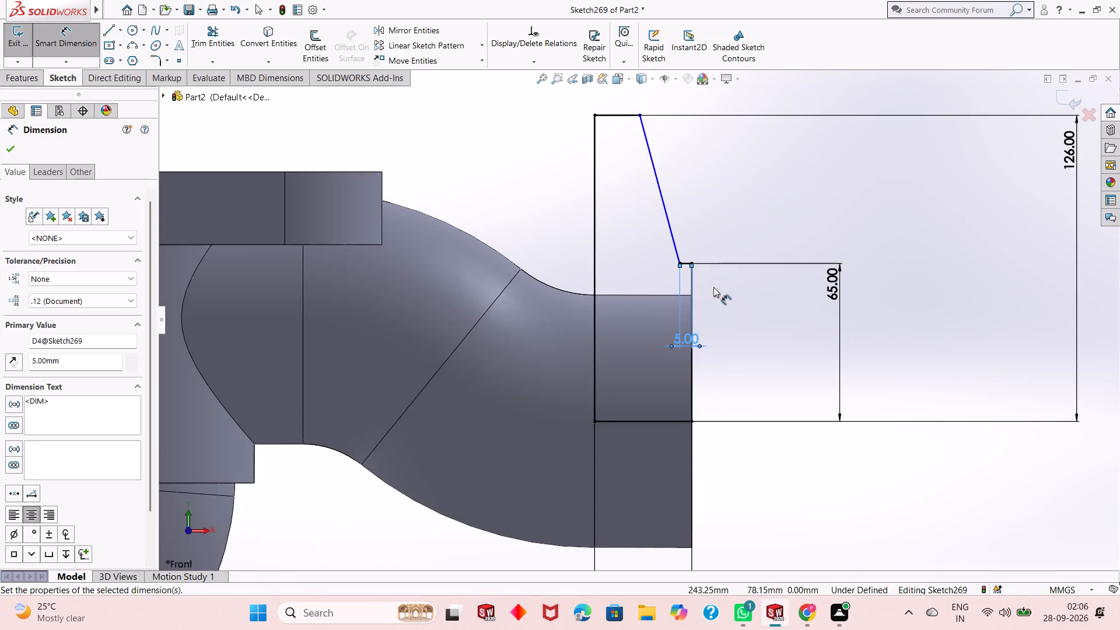
Dimension the flange profile's sloped line at 7° from vertical, measured at its lower endpoint on the short step line.
{"action": "scroll", "coordinate": [713, 287], "scroll_direction": "down", "scroll_amount": 3}
{"action": "left_click", "coordinate": [604, 191]}
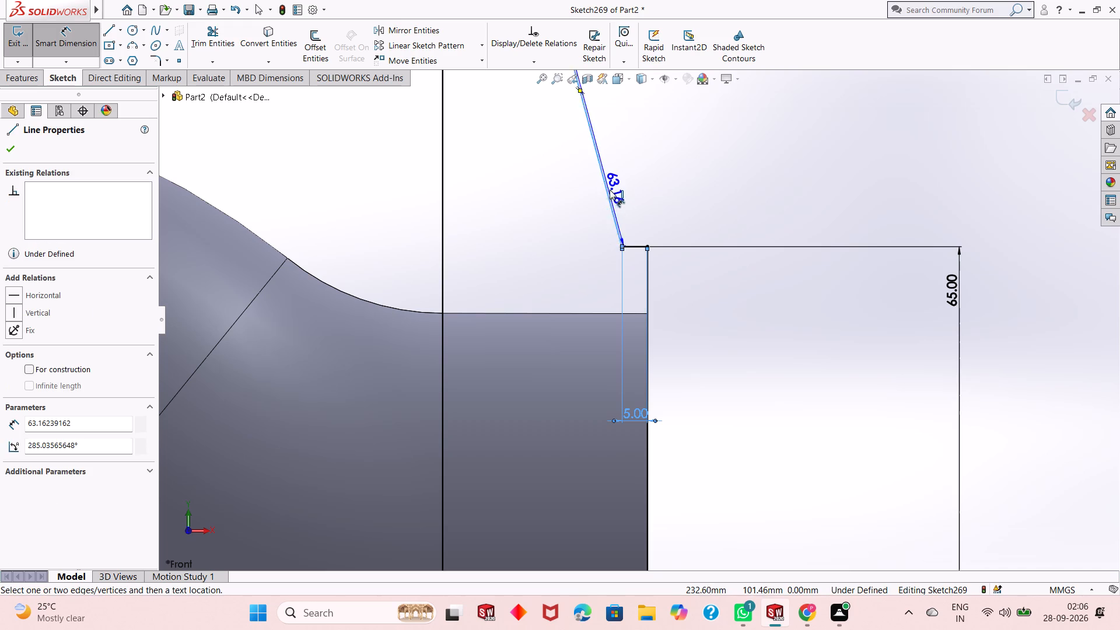
{"action": "scroll", "coordinate": [628, 246], "scroll_direction": "down", "scroll_amount": 7}
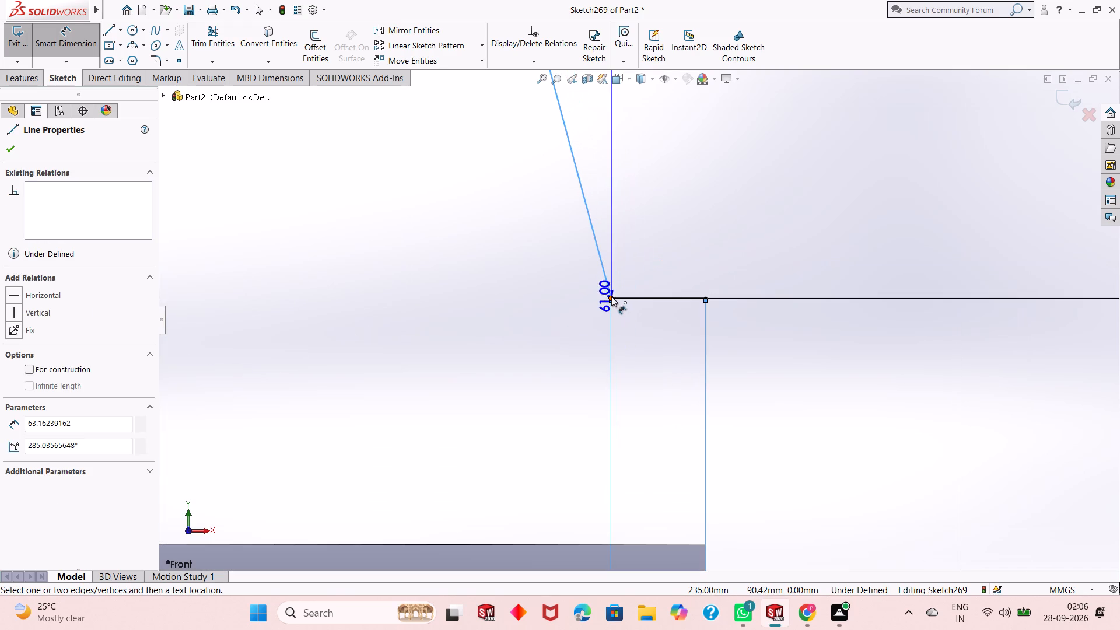
{"action": "left_click", "coordinate": [611, 297]}
{"action": "left_click", "coordinate": [612, 282]}
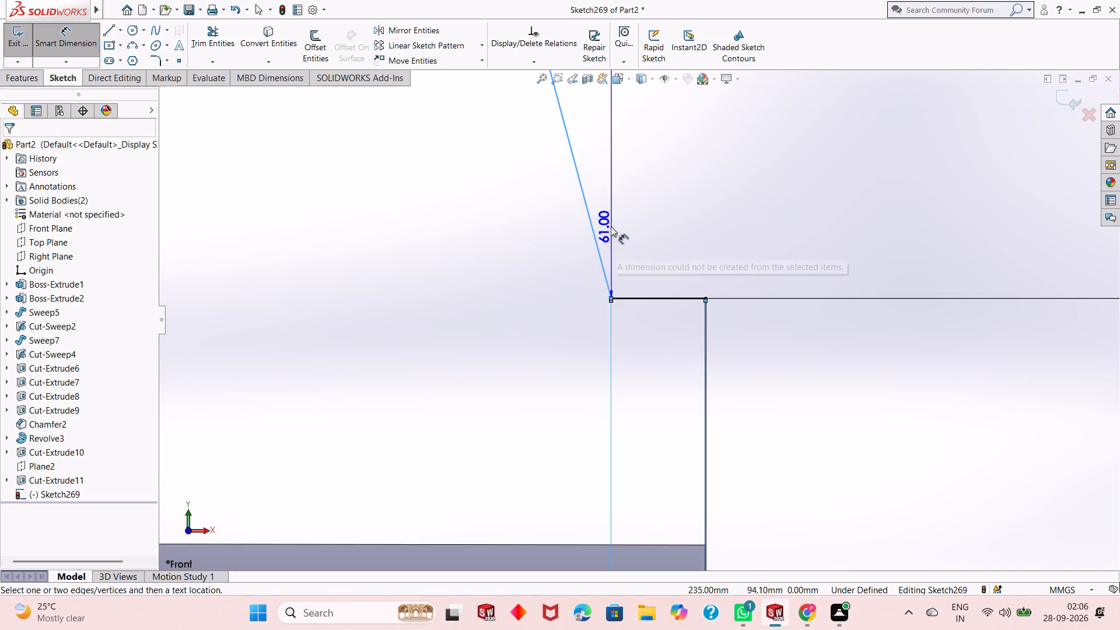
{"action": "scroll", "coordinate": [605, 213], "scroll_direction": "up", "scroll_amount": 3}
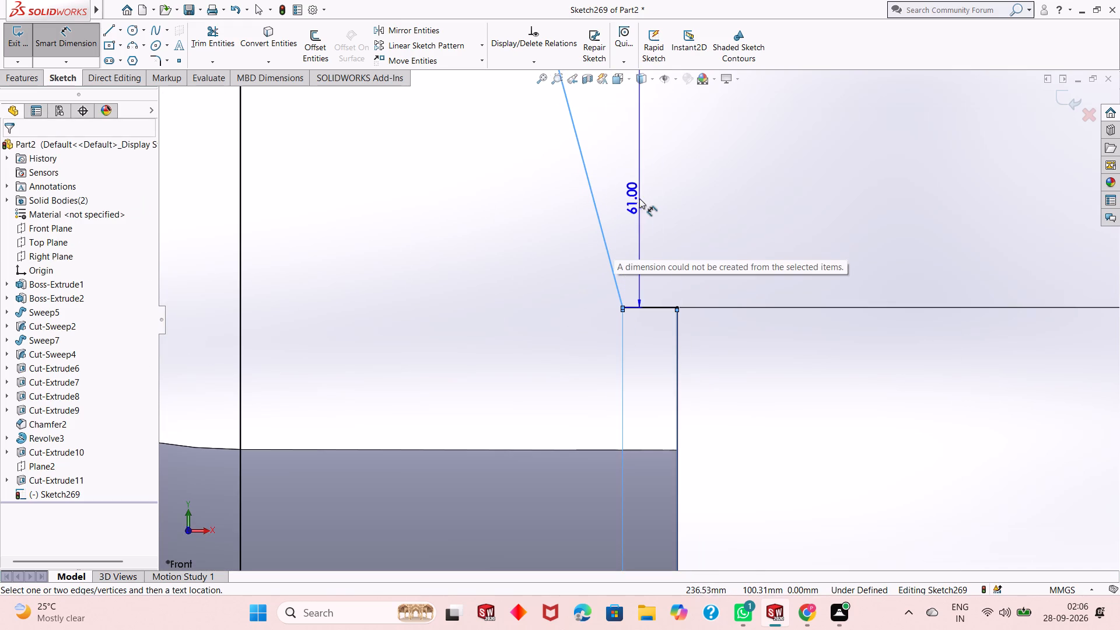
{"action": "scroll", "coordinate": [636, 198], "scroll_direction": "down", "scroll_amount": 2}
{"action": "scroll", "coordinate": [636, 374], "scroll_direction": "down", "scroll_amount": 8}
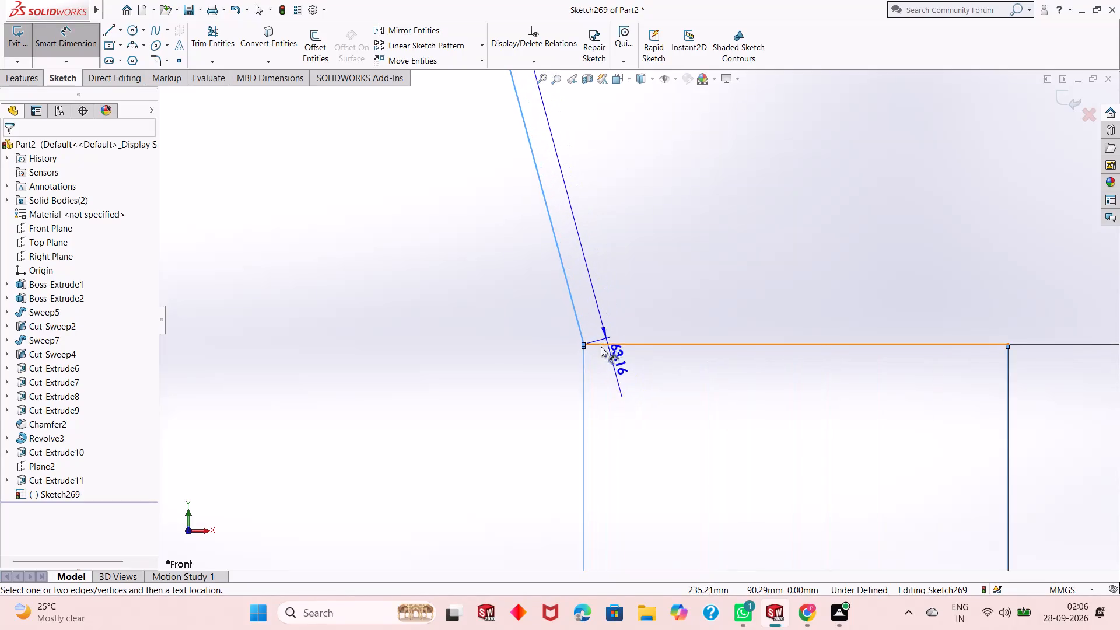
{"action": "scroll", "coordinate": [601, 346], "scroll_direction": "down", "scroll_amount": 4}
{"action": "left_click", "coordinate": [583, 337]}
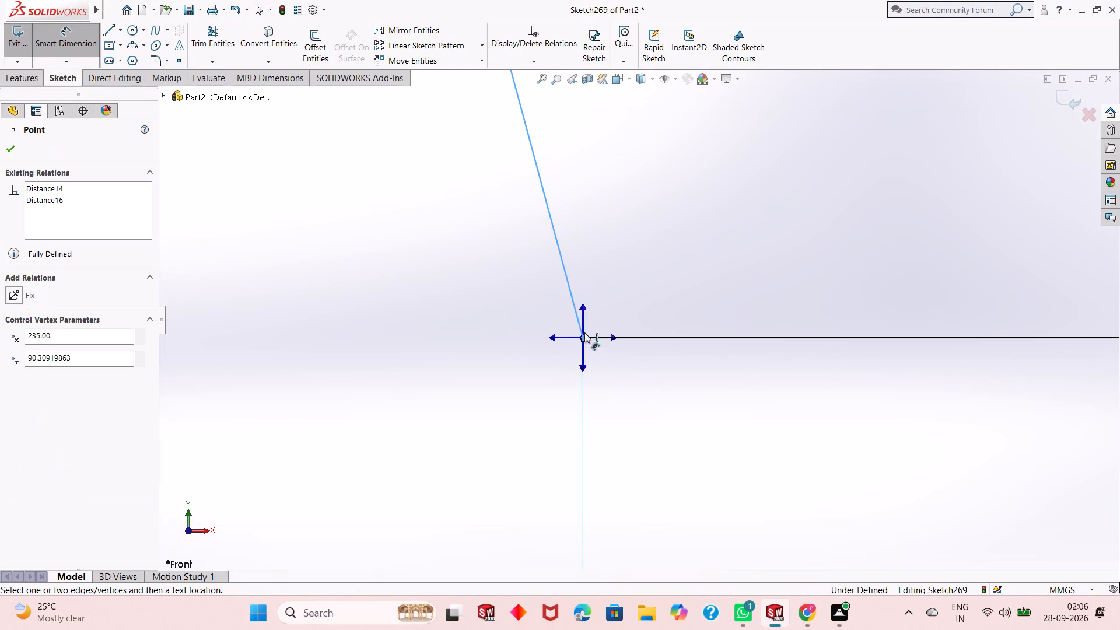
{"action": "left_click", "coordinate": [584, 303]}
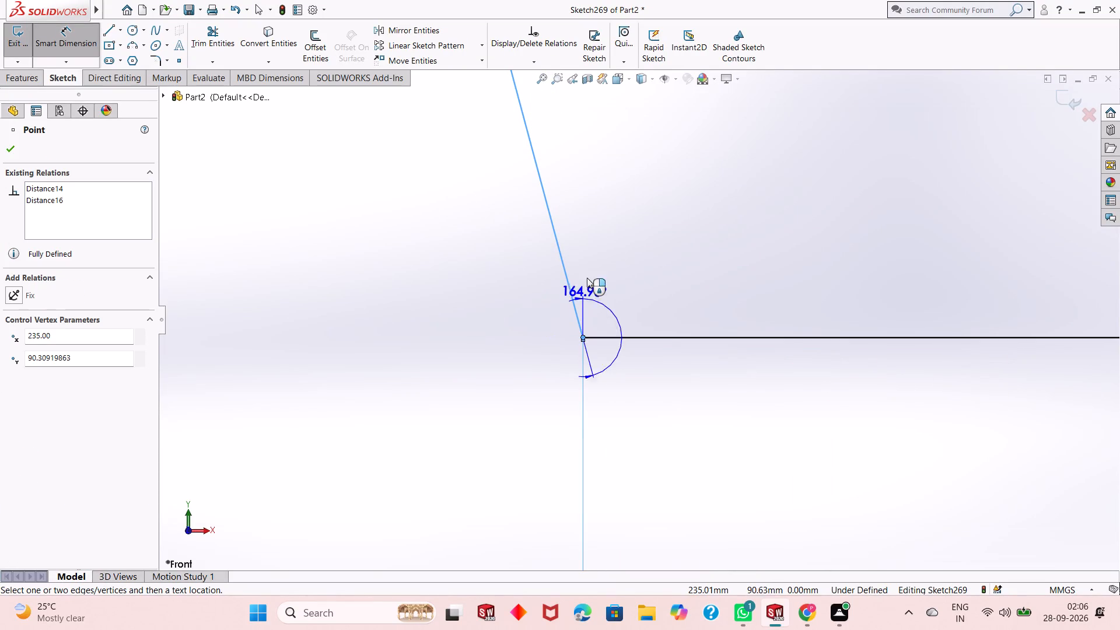
{"action": "left_click", "coordinate": [570, 208]}
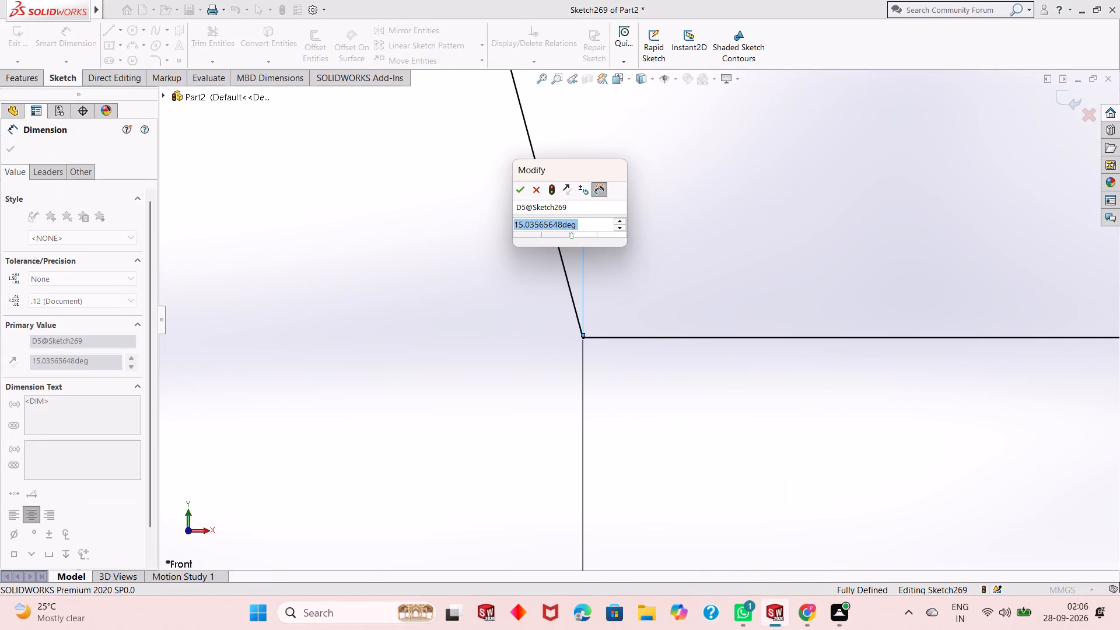
{"action": "key", "text": "7"}
{"action": "key", "text": "Return"}
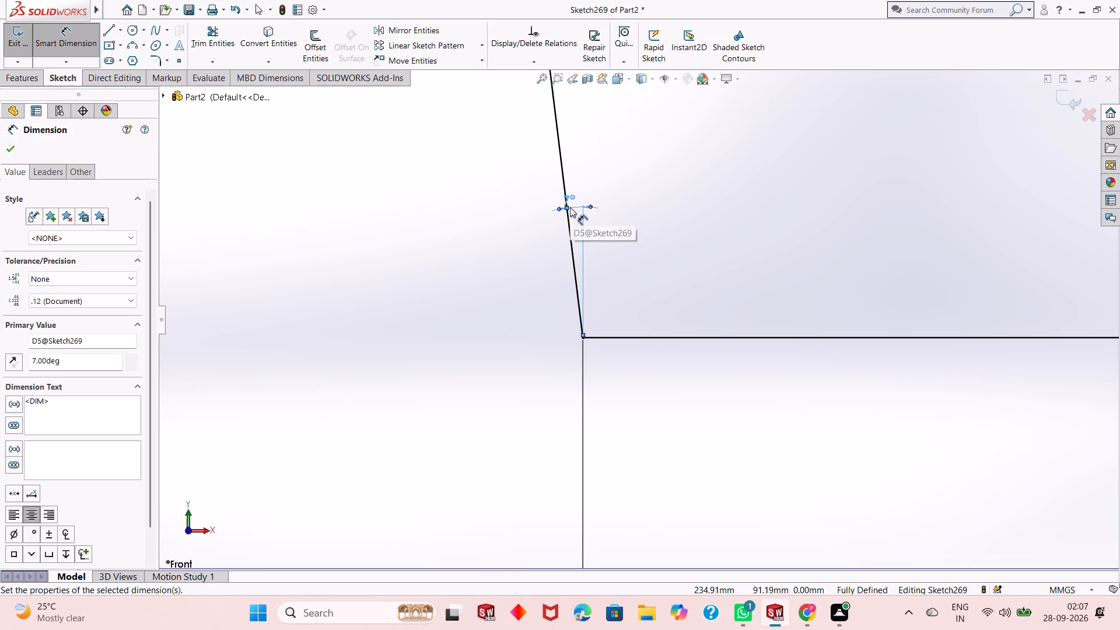
{"action": "scroll", "coordinate": [535, 243], "scroll_direction": "up", "scroll_amount": 16}
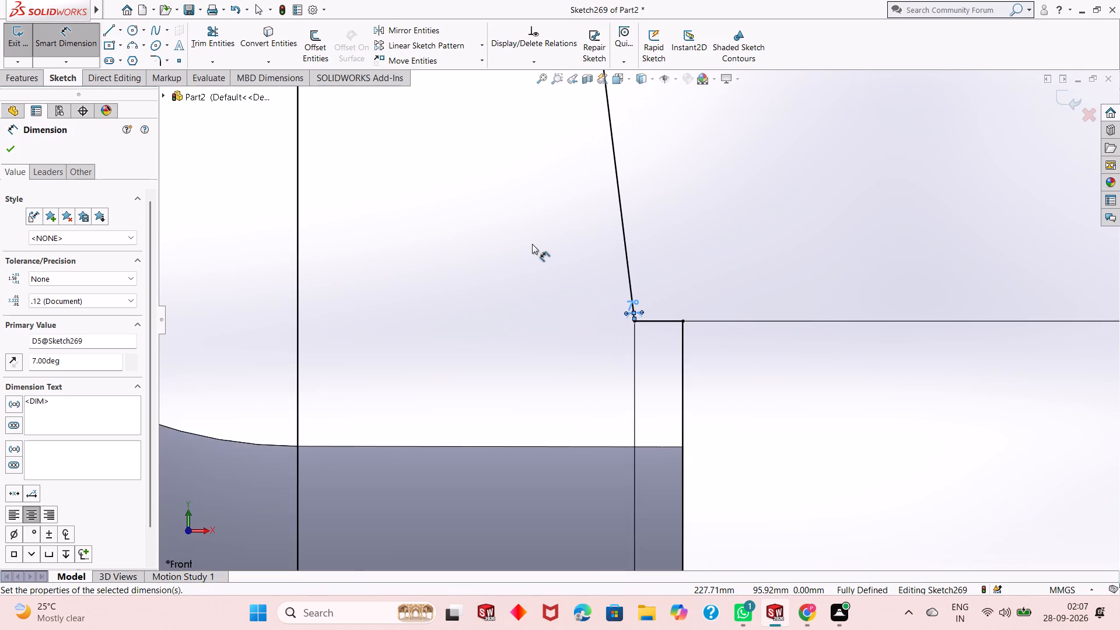
{"action": "scroll", "coordinate": [532, 244], "scroll_direction": "up", "scroll_amount": 8}
{"action": "right_click", "coordinate": [498, 184]}
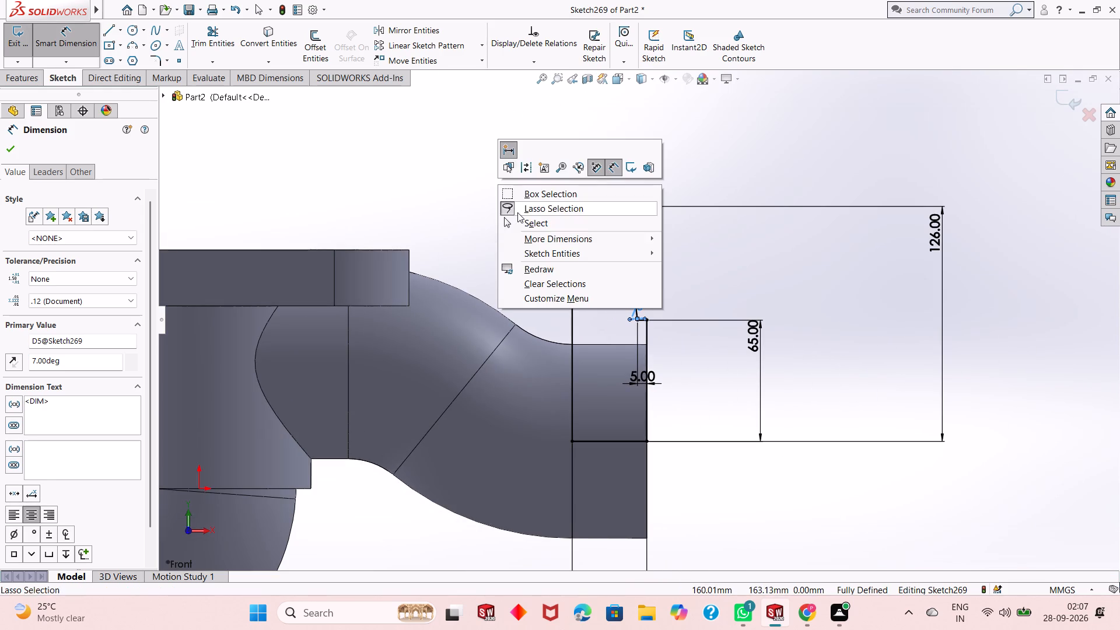
{"action": "left_click", "coordinate": [523, 225]}
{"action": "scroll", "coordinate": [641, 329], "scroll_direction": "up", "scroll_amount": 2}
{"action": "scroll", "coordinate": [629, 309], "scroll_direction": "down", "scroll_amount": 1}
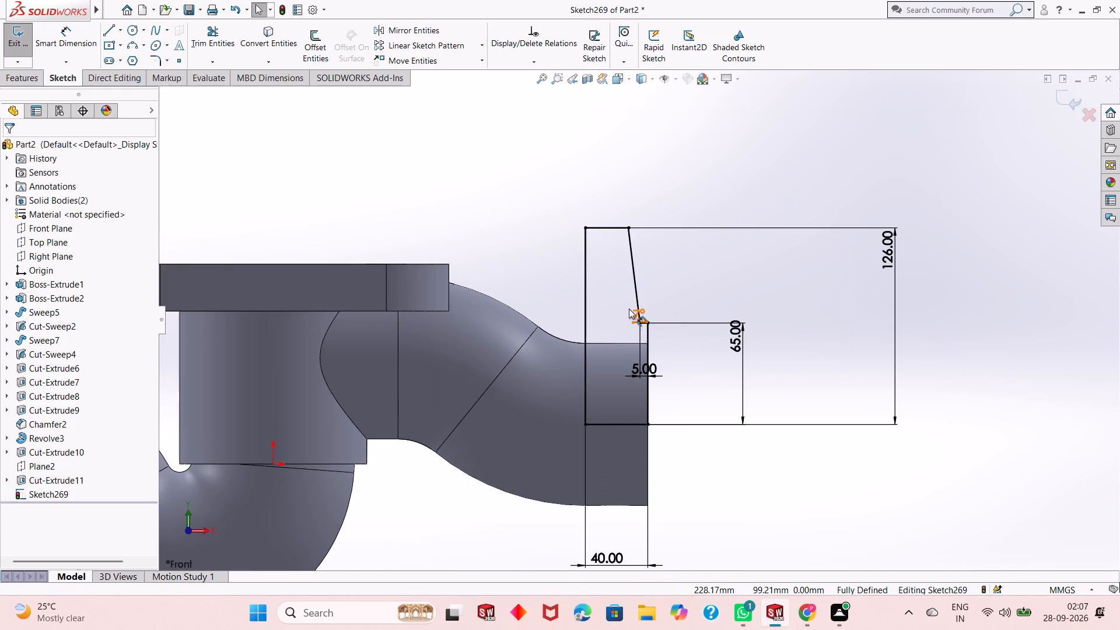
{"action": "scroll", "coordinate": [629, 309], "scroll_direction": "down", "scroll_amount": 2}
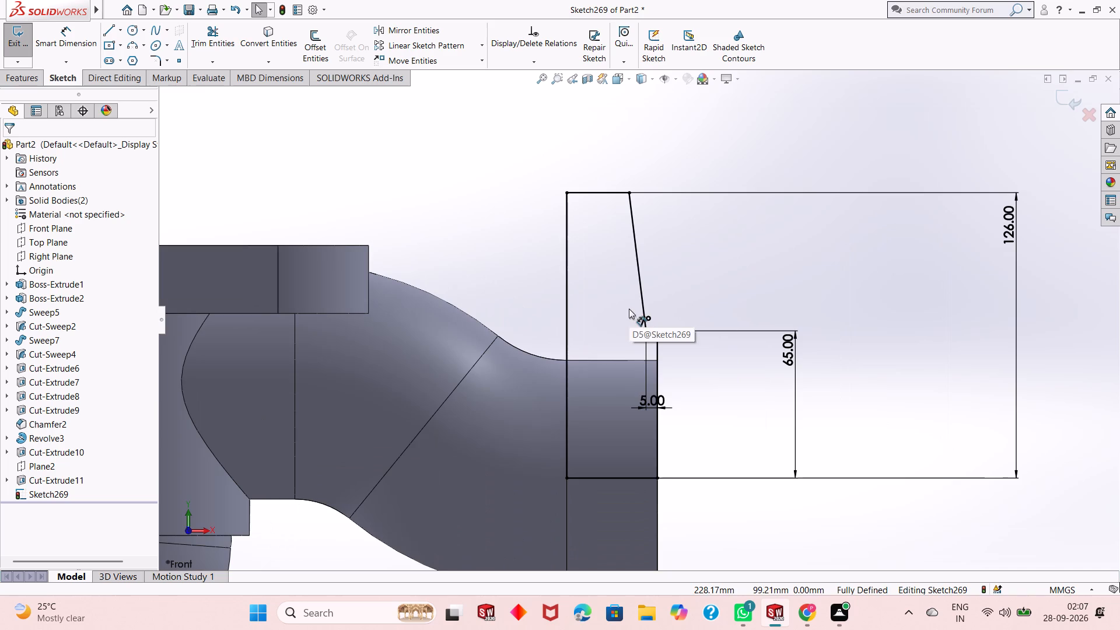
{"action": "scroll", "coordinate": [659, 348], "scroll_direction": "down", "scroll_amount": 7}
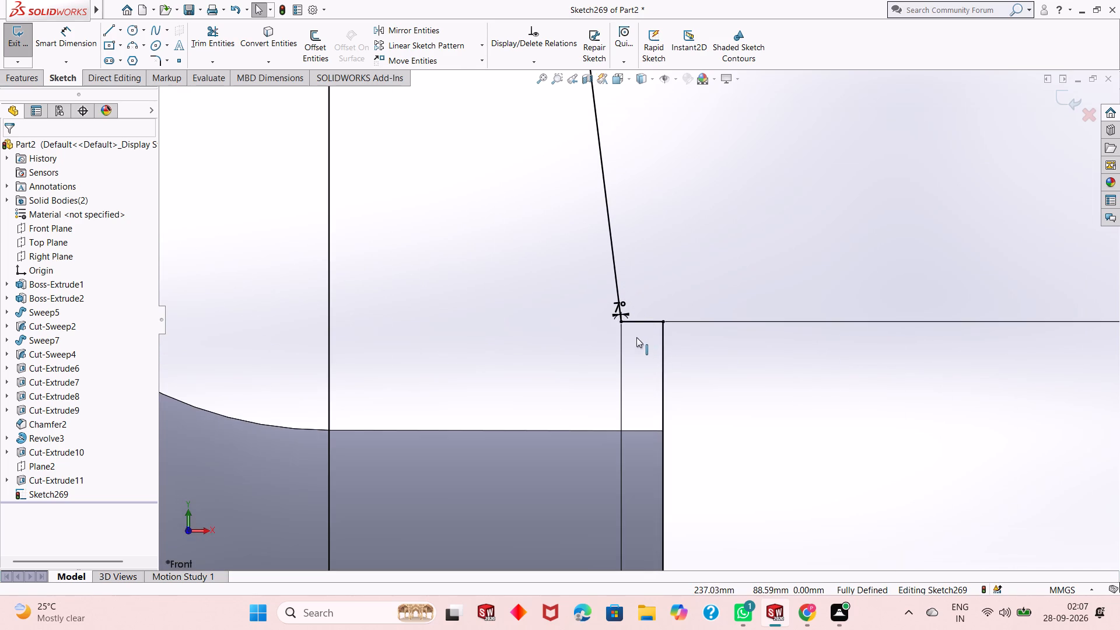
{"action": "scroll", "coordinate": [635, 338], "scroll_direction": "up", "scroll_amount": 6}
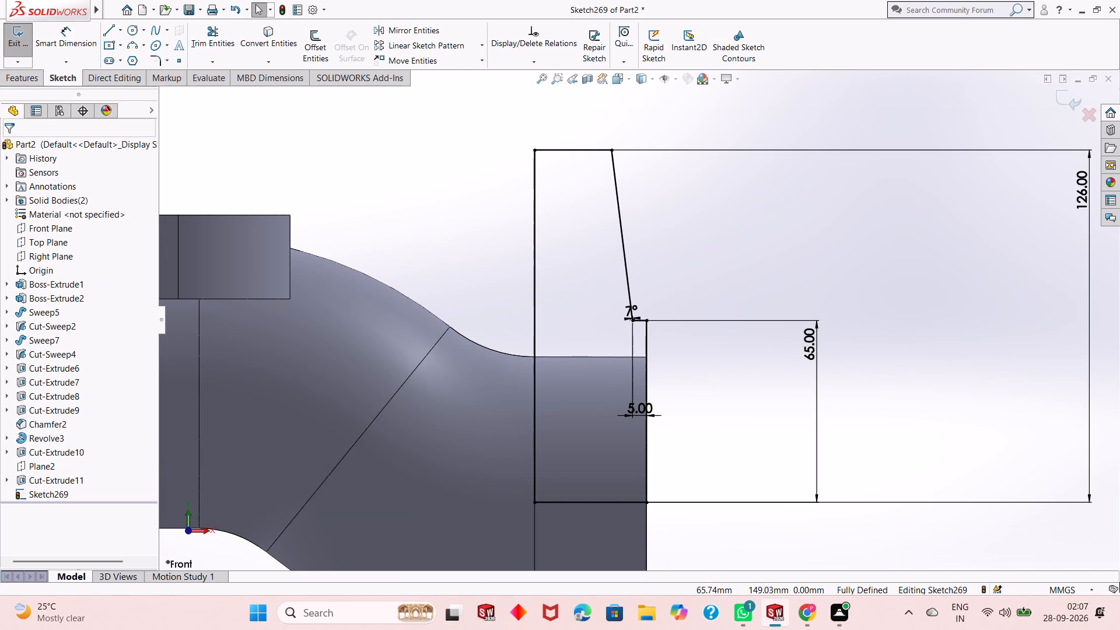
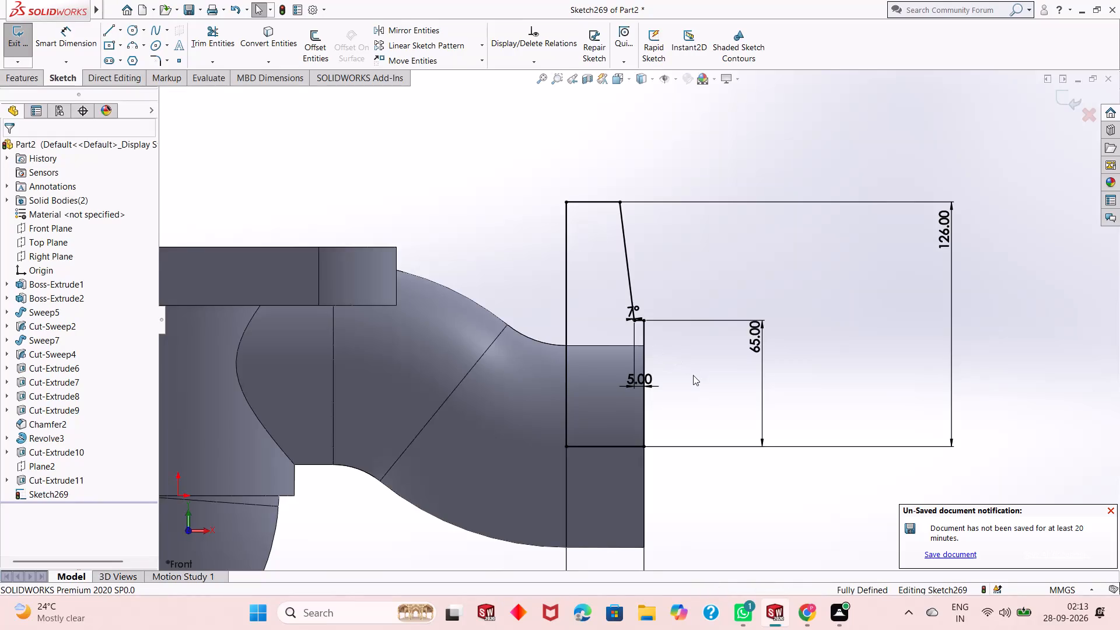
Revolve the flange half-profile 360° about its horizontal line along the pipe's centreline, merged with the body.
{"action": "scroll", "coordinate": [684, 380], "scroll_direction": "up", "scroll_amount": 3}
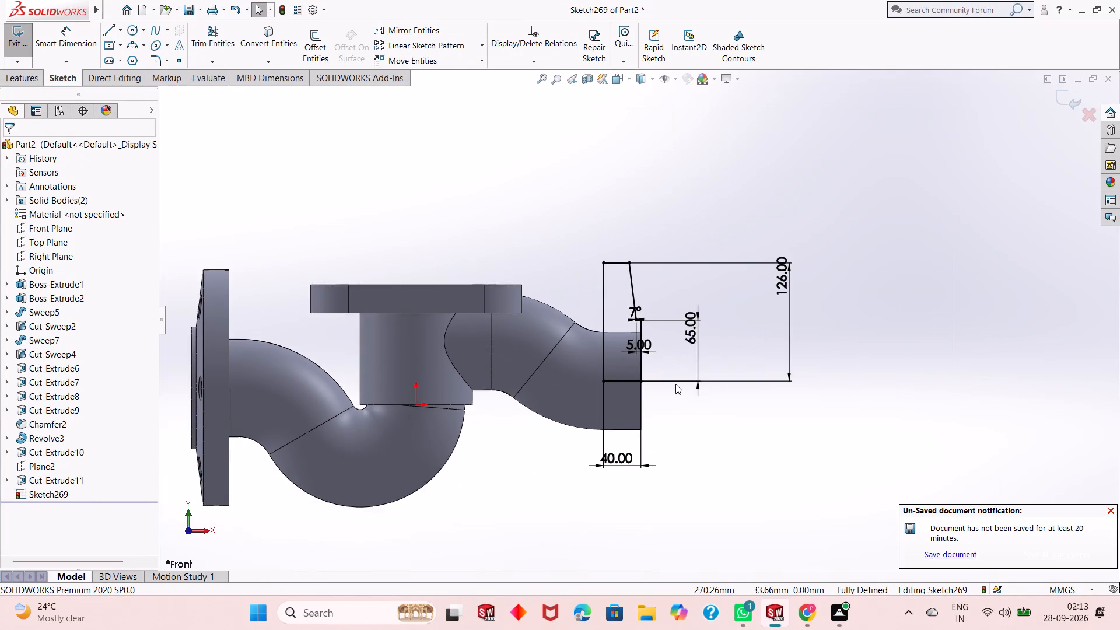
{"action": "scroll", "coordinate": [654, 366], "scroll_direction": "down", "scroll_amount": 1}
{"action": "scroll", "coordinate": [654, 366], "scroll_direction": "up", "scroll_amount": 1}
{"action": "scroll", "coordinate": [625, 351], "scroll_direction": "down", "scroll_amount": 2}
{"action": "scroll", "coordinate": [643, 358], "scroll_direction": "up", "scroll_amount": 1}
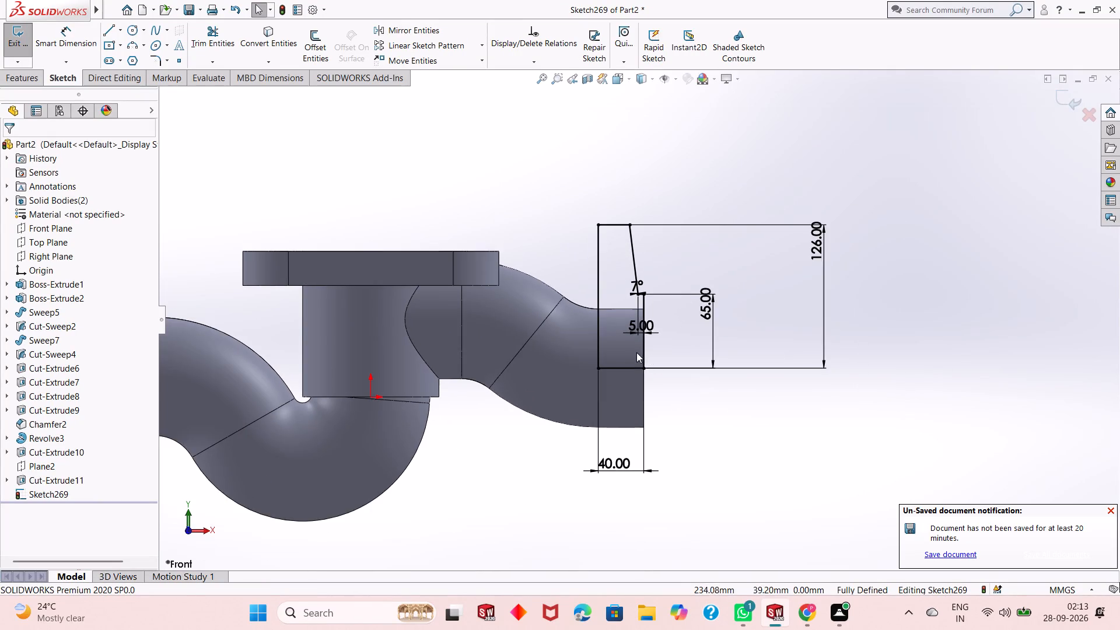
{"action": "scroll", "coordinate": [633, 352], "scroll_direction": "up", "scroll_amount": 1}
{"action": "scroll", "coordinate": [528, 316], "scroll_direction": "down", "scroll_amount": 1}
{"action": "scroll", "coordinate": [561, 332], "scroll_direction": "up", "scroll_amount": 1}
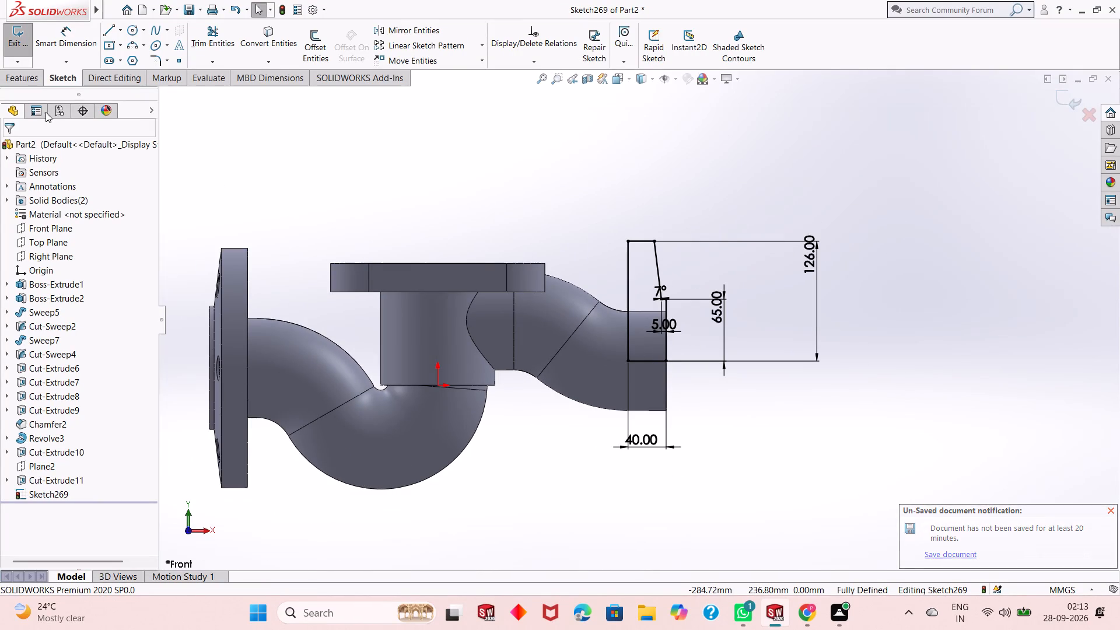
{"action": "left_click", "coordinate": [26, 76]}
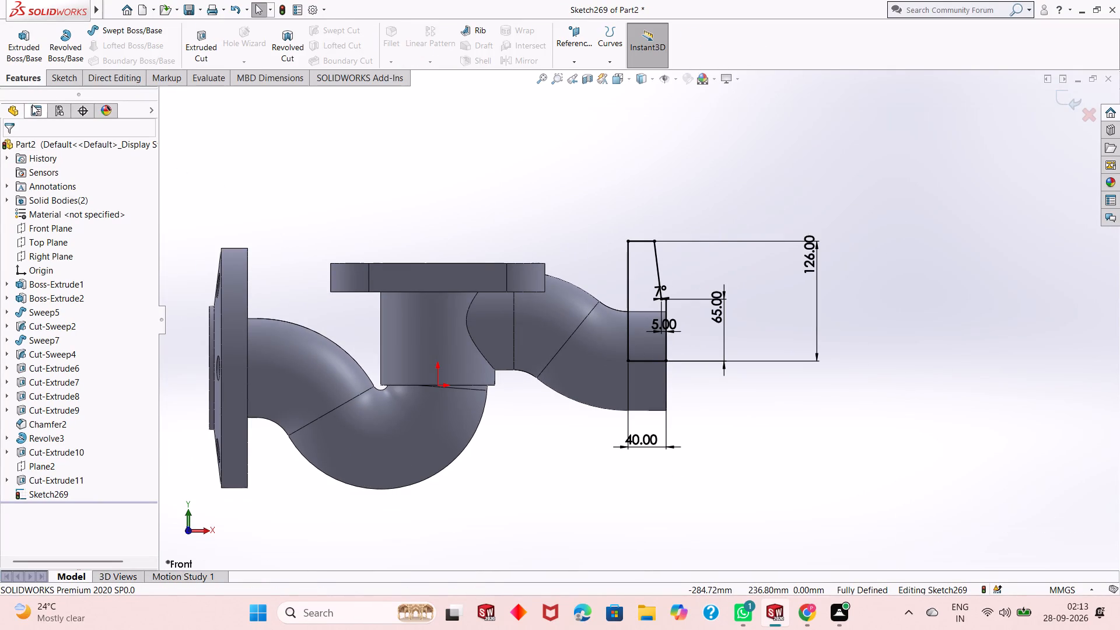
{"action": "left_click", "coordinate": [62, 47]}
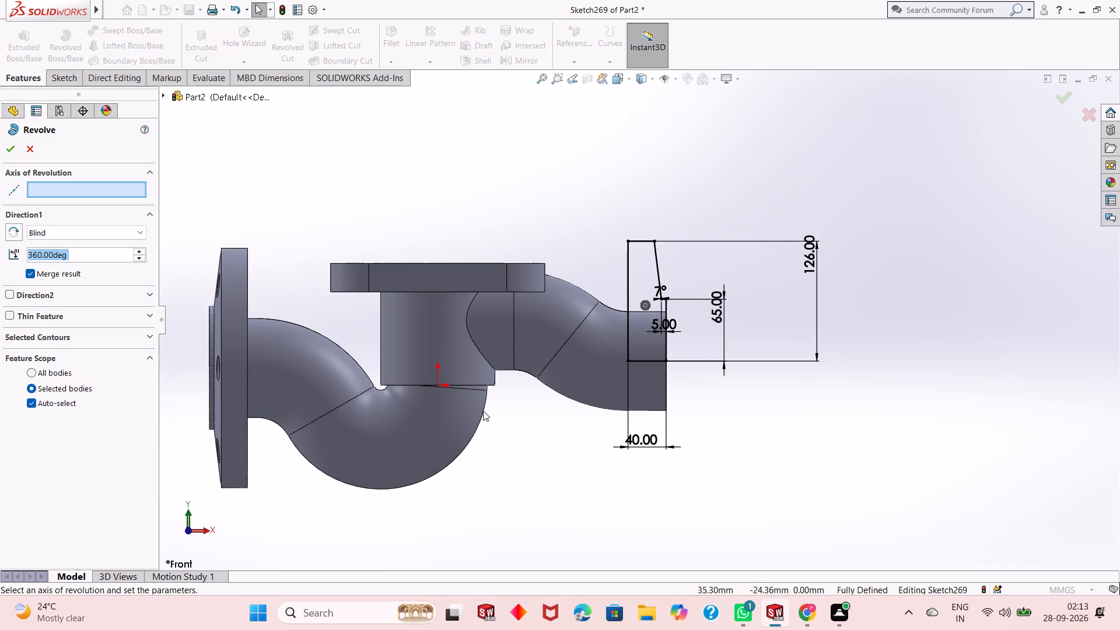
{"action": "left_click", "coordinate": [654, 363]}
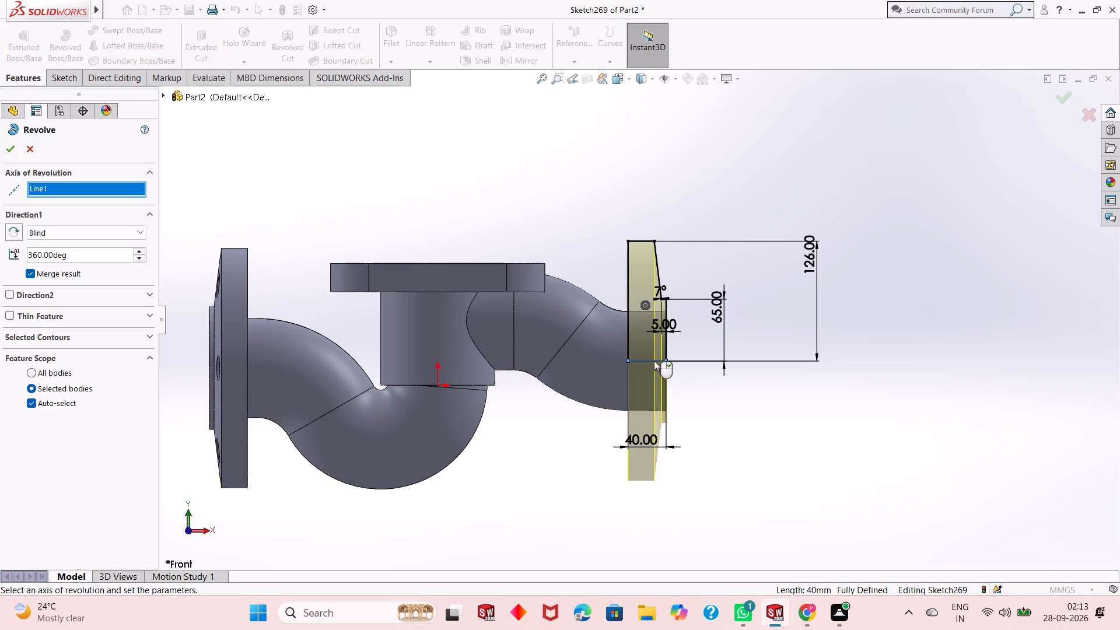
{"action": "left_click", "coordinate": [7, 153]}
{"action": "left_click", "coordinate": [714, 402]}
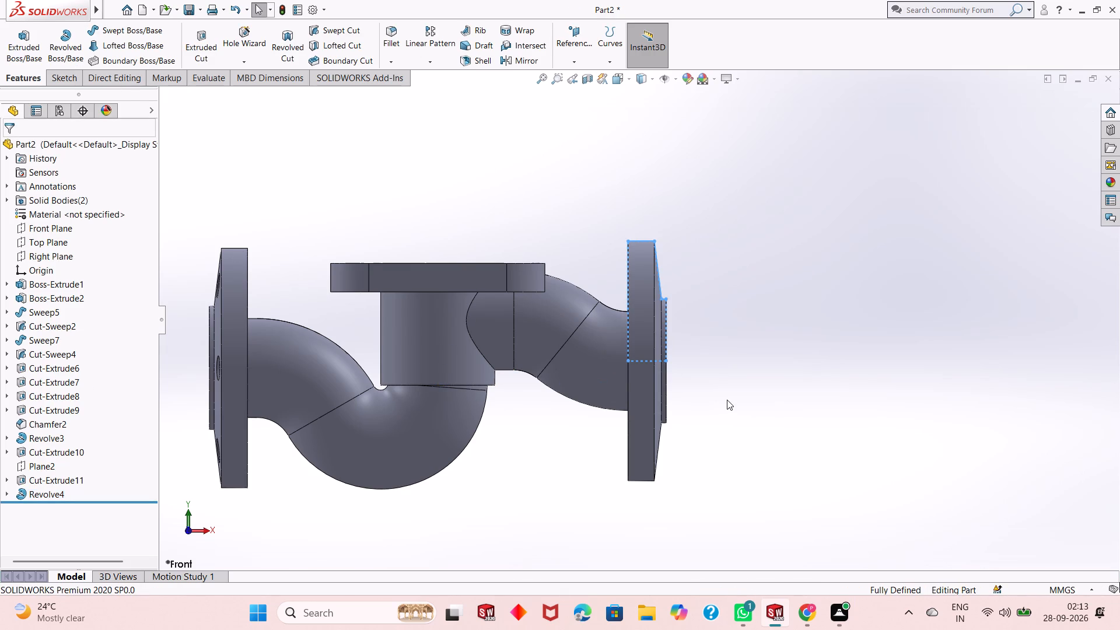
Start a sketch on the round centre face of the new flange and draw a concentric circle about 63.5 mm in diameter.
{"action": "middle_click_drag", "start_coordinate": [729, 400], "coordinate": [710, 414]}
{"action": "left_click", "coordinate": [659, 367]}
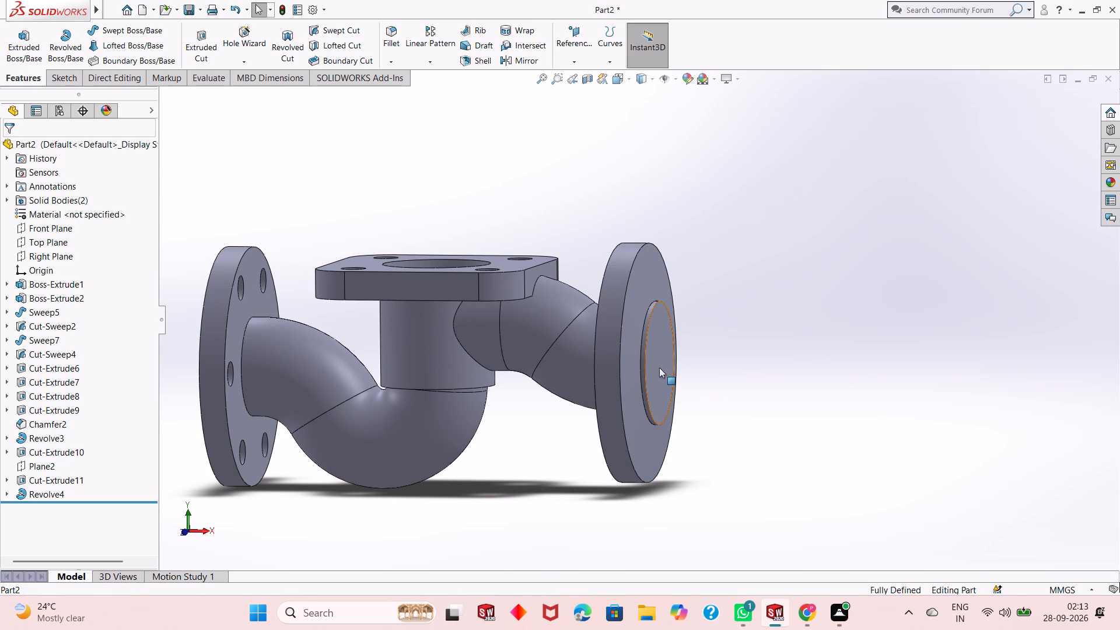
{"action": "left_click", "coordinate": [709, 339]}
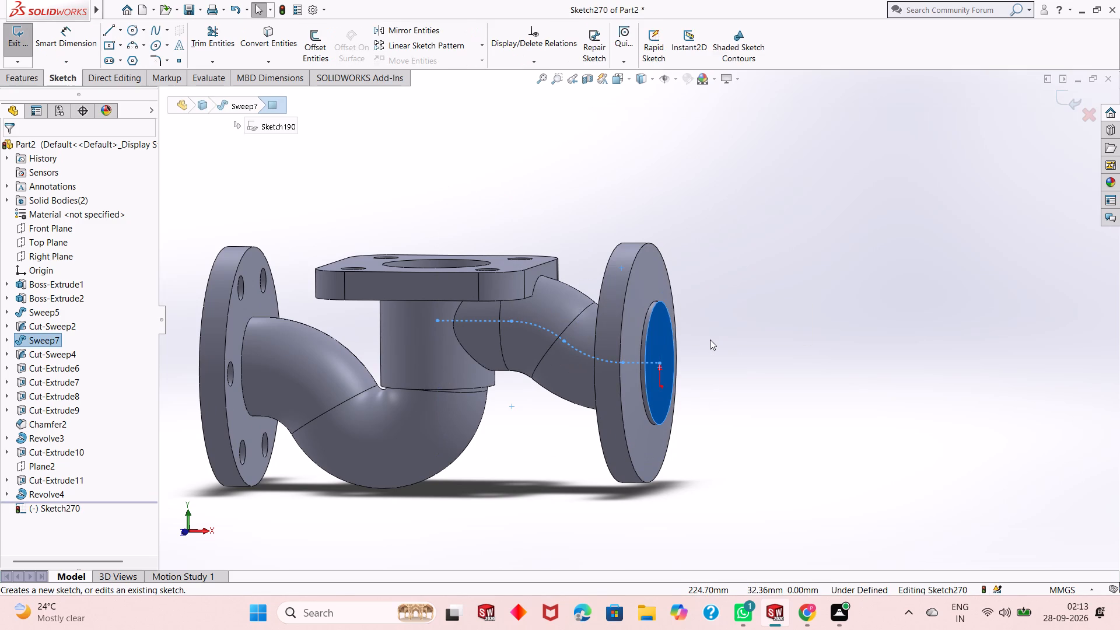
{"action": "key", "text": "ctrl+8"}
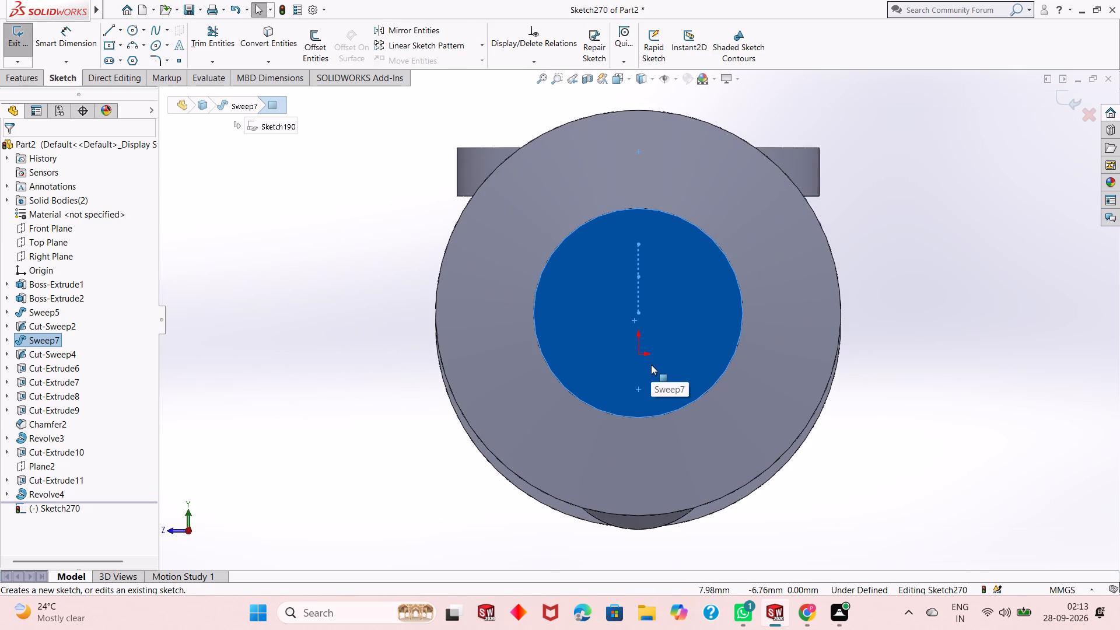
{"action": "key", "text": "Escape"}
{"action": "scroll", "coordinate": [651, 365], "scroll_direction": "up", "scroll_amount": 1}
{"action": "left_click", "coordinate": [135, 33]}
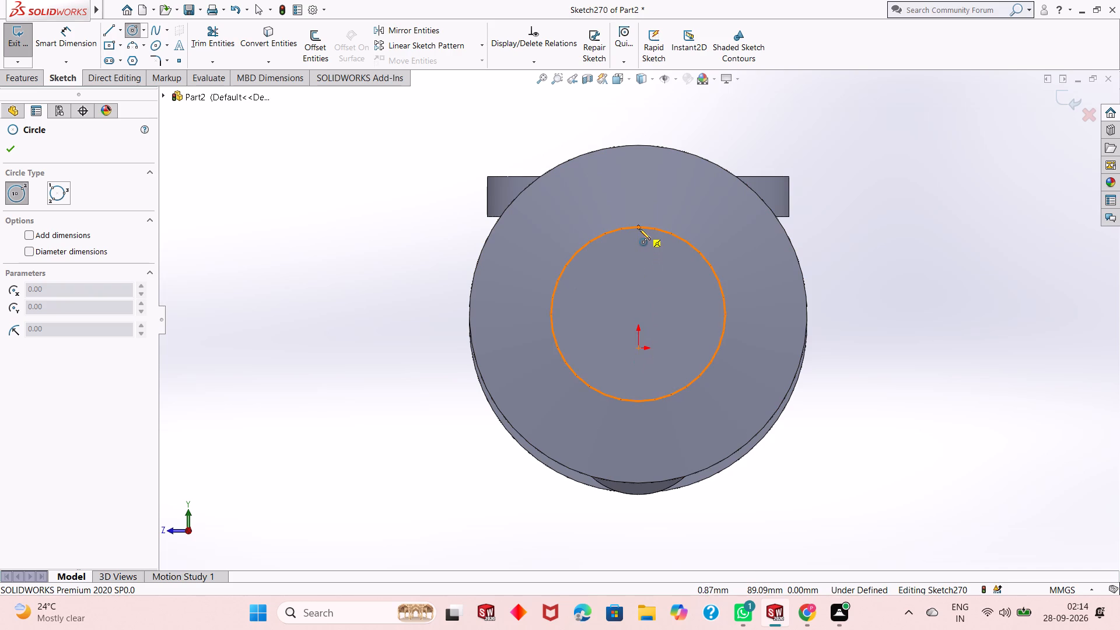
{"action": "left_click", "coordinate": [639, 314]}
{"action": "left_click", "coordinate": [658, 276]}
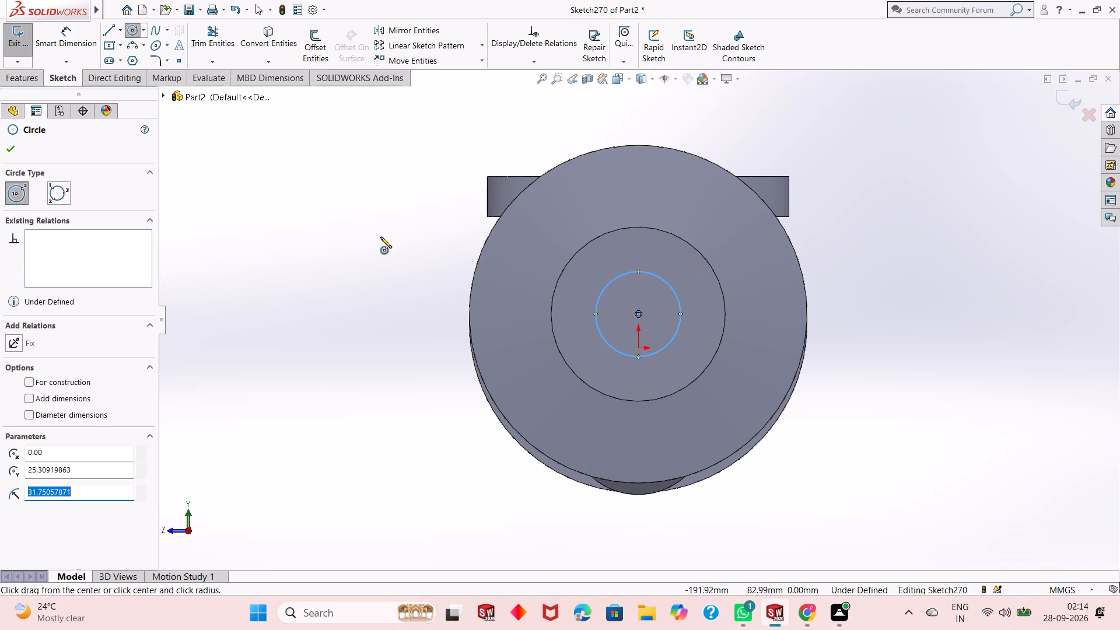
{"action": "right_click", "coordinate": [355, 233]}
{"action": "left_click", "coordinate": [391, 244]}
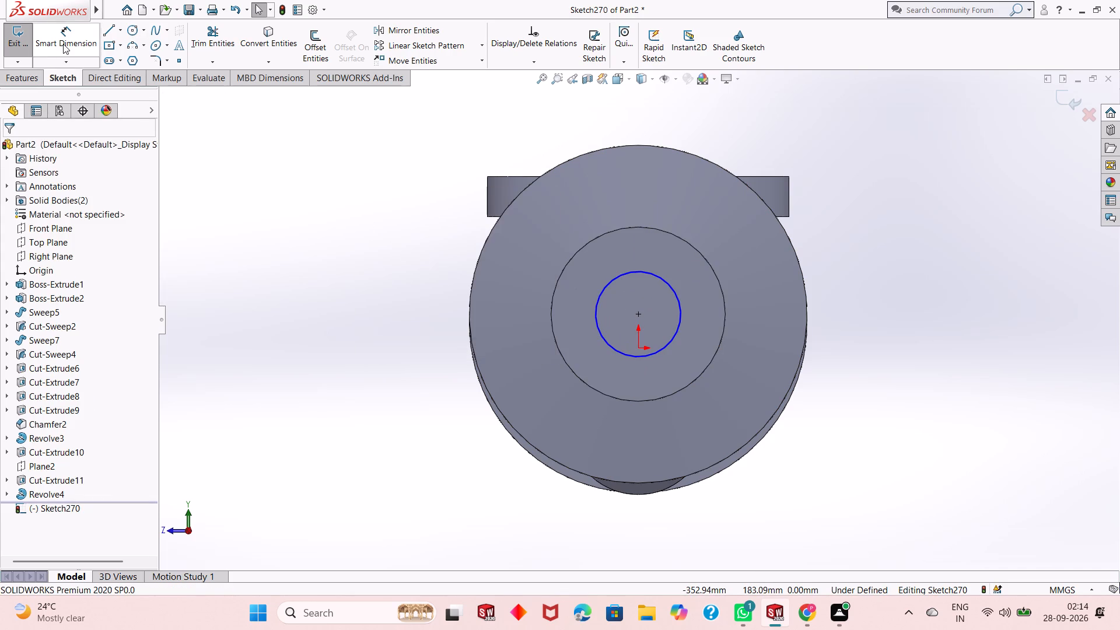
Dimension the circle's diameter to 65 mm.
{"action": "left_click", "coordinate": [63, 44]}
{"action": "left_click", "coordinate": [624, 353]}
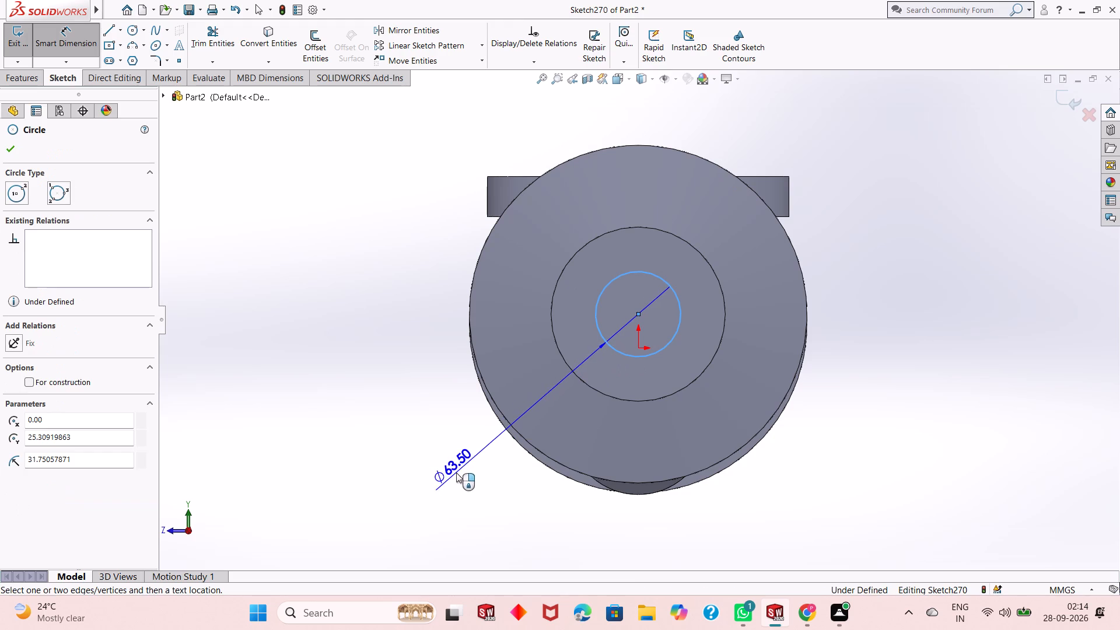
{"action": "left_click", "coordinate": [456, 473]}
{"action": "type", "text": "65"}
{"action": "key", "text": "Return"}
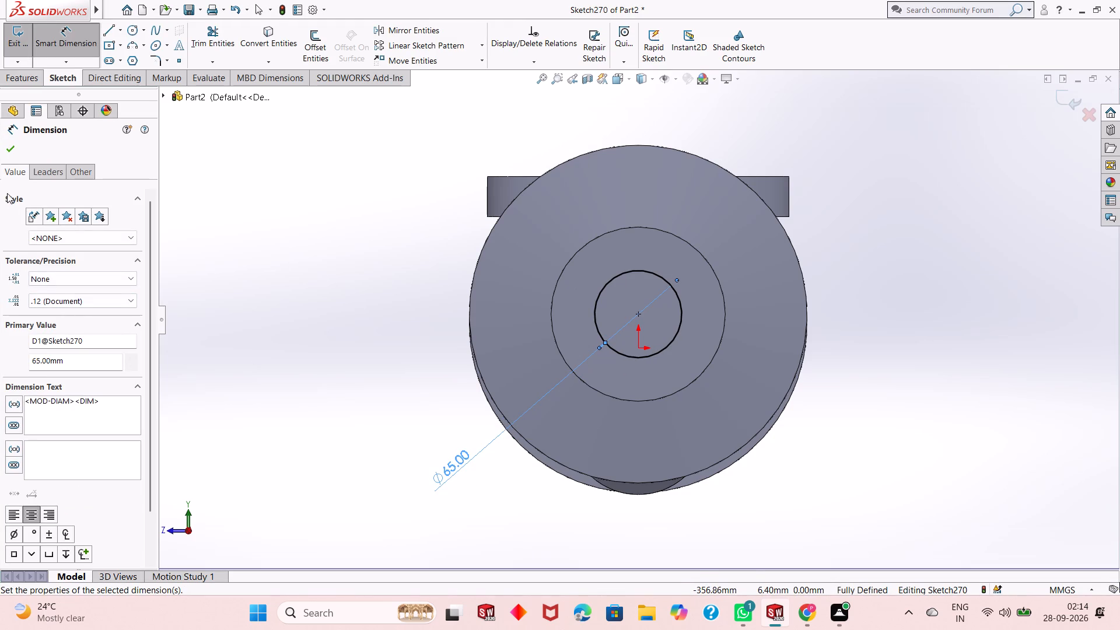
{"action": "left_click", "coordinate": [9, 151]}
Cut-extrude the 65 mm circle blind 30 mm deep into the flange to form the bore.
{"action": "left_click", "coordinate": [12, 78]}
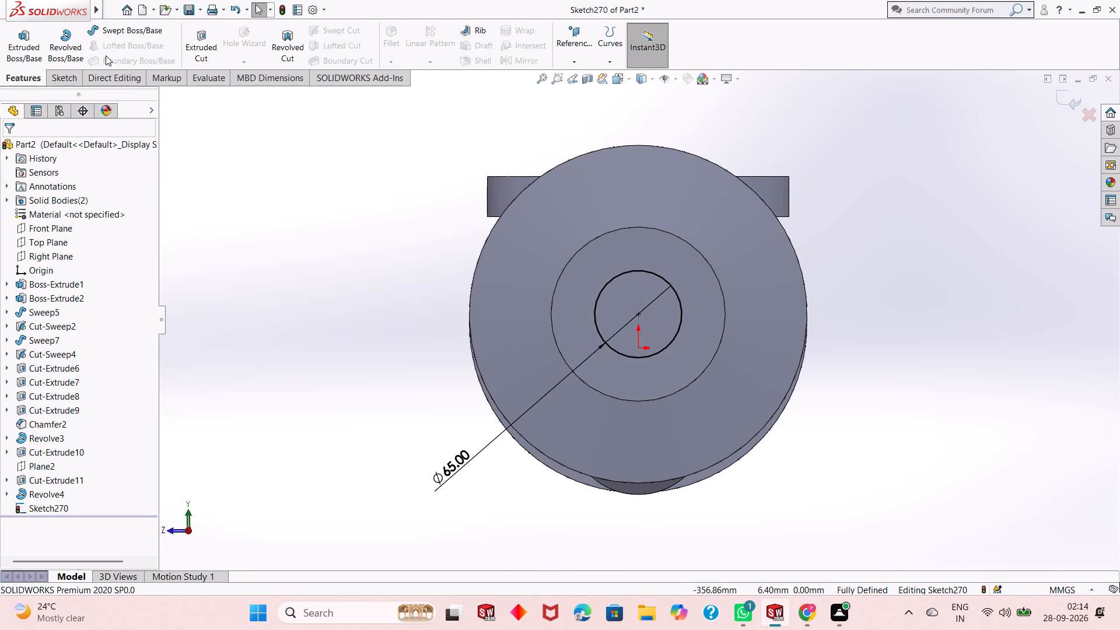
{"action": "left_click", "coordinate": [195, 47]}
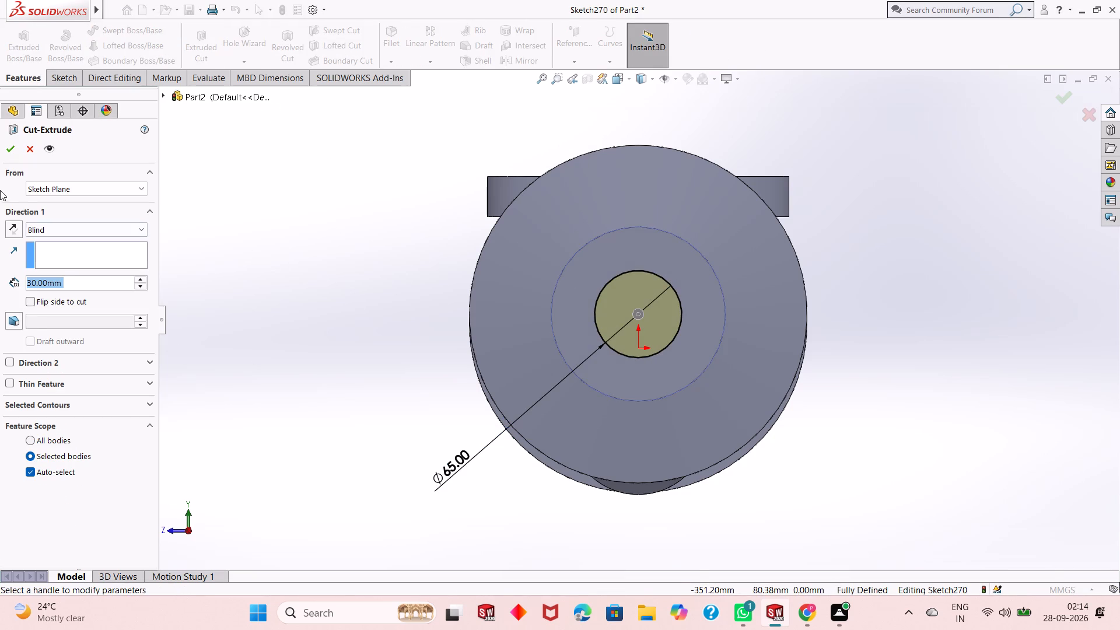
{"action": "left_click", "coordinate": [10, 152]}
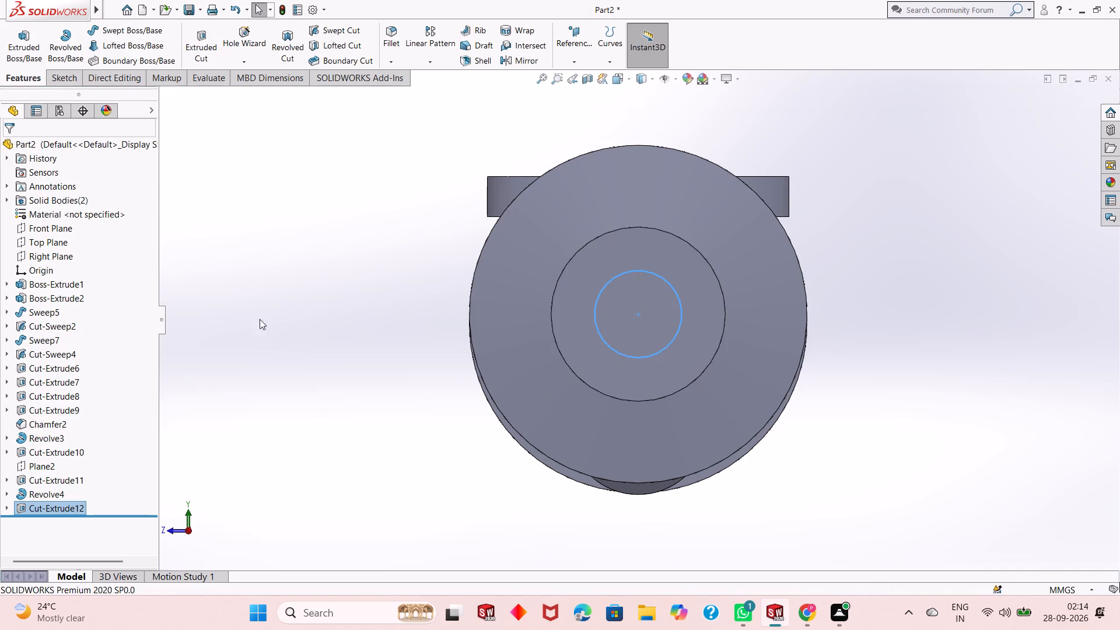
{"action": "left_click", "coordinate": [276, 331]}
Create a reference plane parallel to the Right Plane at a 240 mm offset, on the side of the new flange.
{"action": "middle_click_drag", "start_coordinate": [370, 339], "coordinate": [344, 368]}
{"action": "middle_click_drag", "start_coordinate": [346, 374], "coordinate": [346, 375]}
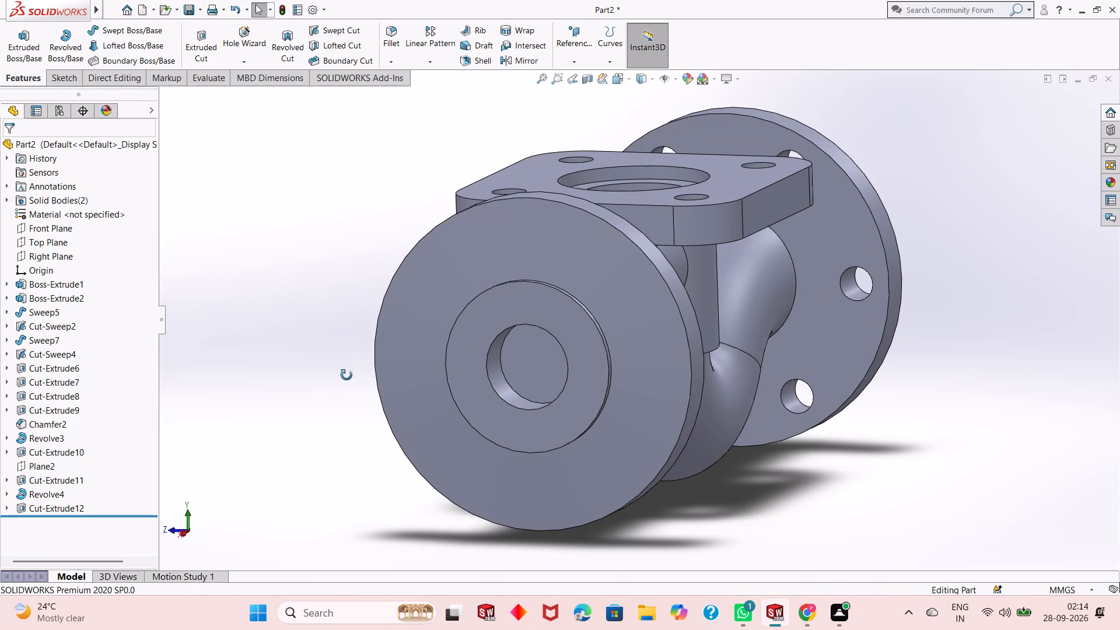
{"action": "middle_click_drag", "start_coordinate": [346, 375], "coordinate": [369, 406]}
{"action": "scroll", "coordinate": [412, 386], "scroll_direction": "up", "scroll_amount": 1}
{"action": "middle_click_drag", "start_coordinate": [577, 440], "coordinate": [576, 417]}
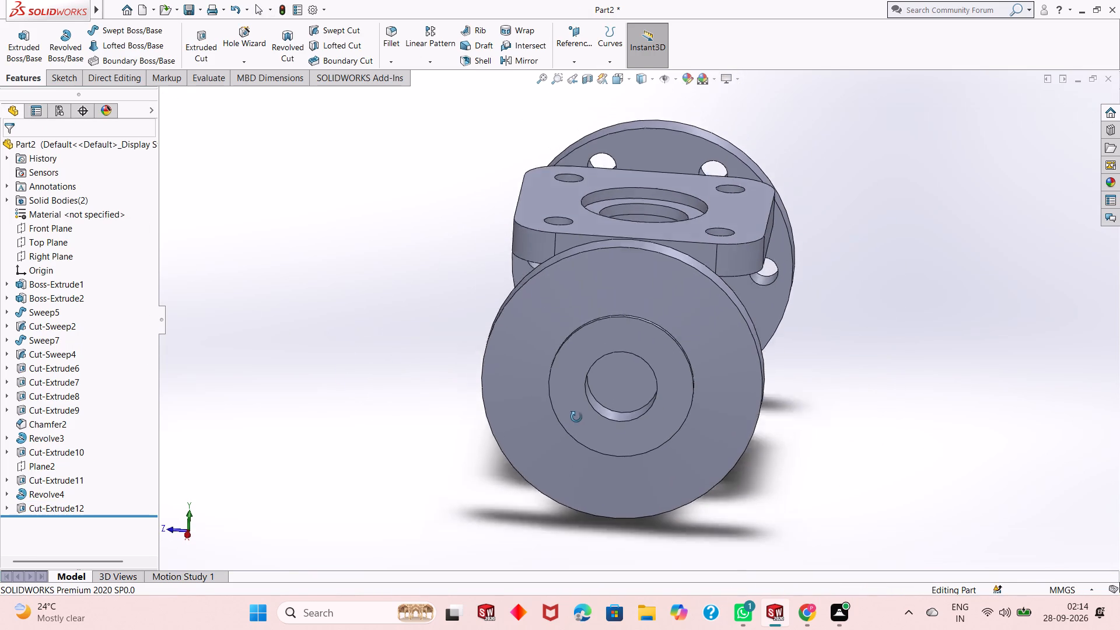
{"action": "middle_click_drag", "start_coordinate": [576, 417], "coordinate": [567, 391]}
{"action": "middle_click_drag", "start_coordinate": [536, 423], "coordinate": [513, 480]}
{"action": "scroll", "coordinate": [506, 460], "scroll_direction": "up", "scroll_amount": 1}
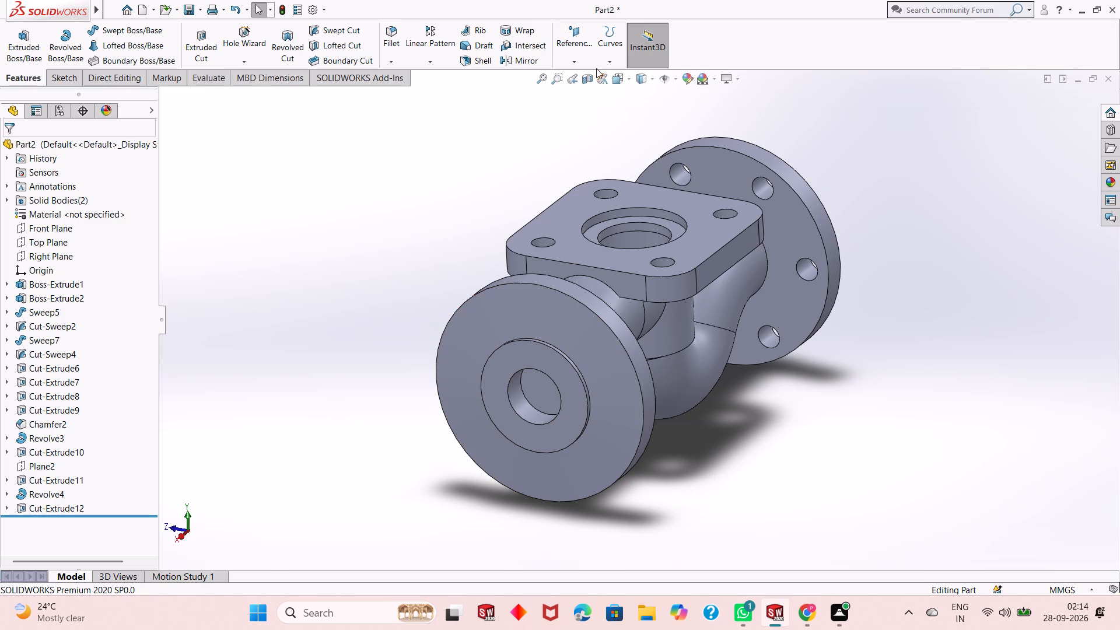
{"action": "left_click", "coordinate": [563, 57]}
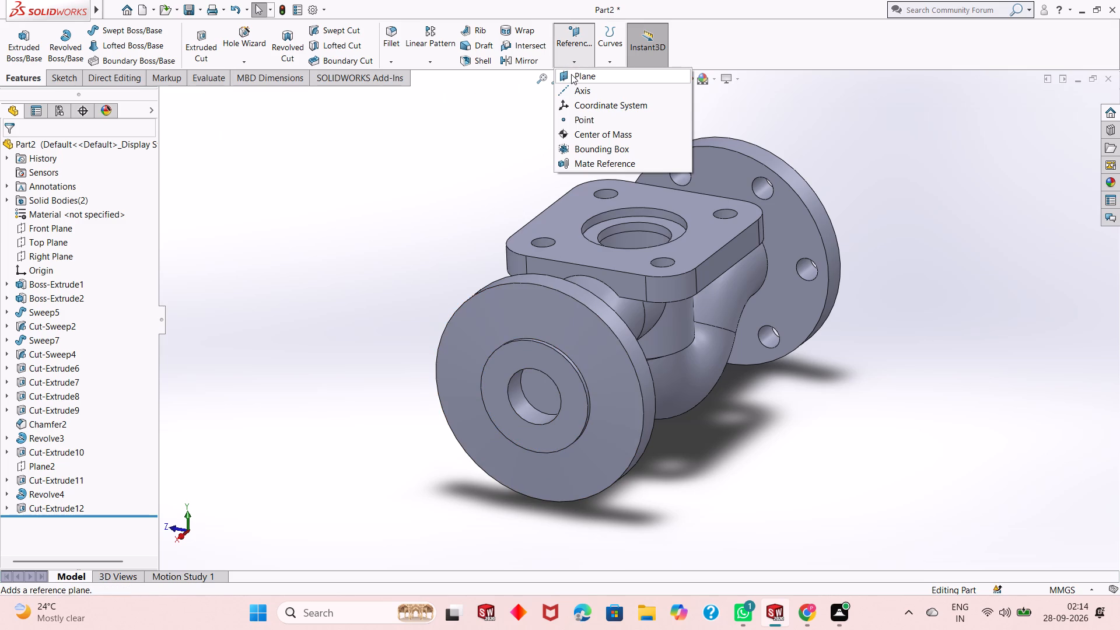
{"action": "left_click", "coordinate": [571, 74]}
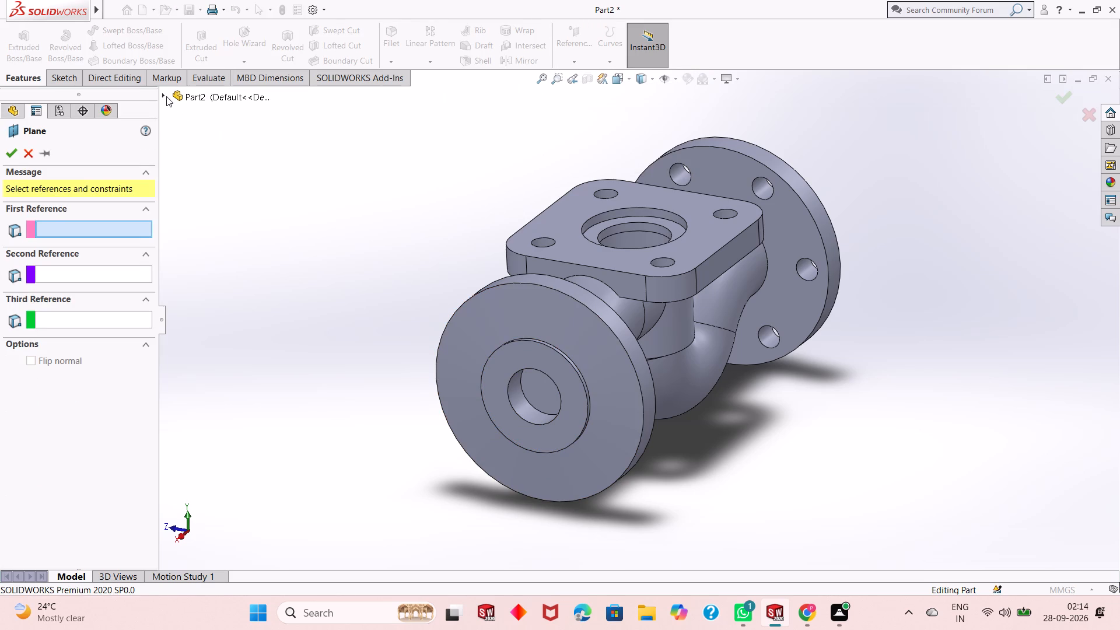
{"action": "left_click", "coordinate": [166, 96]}
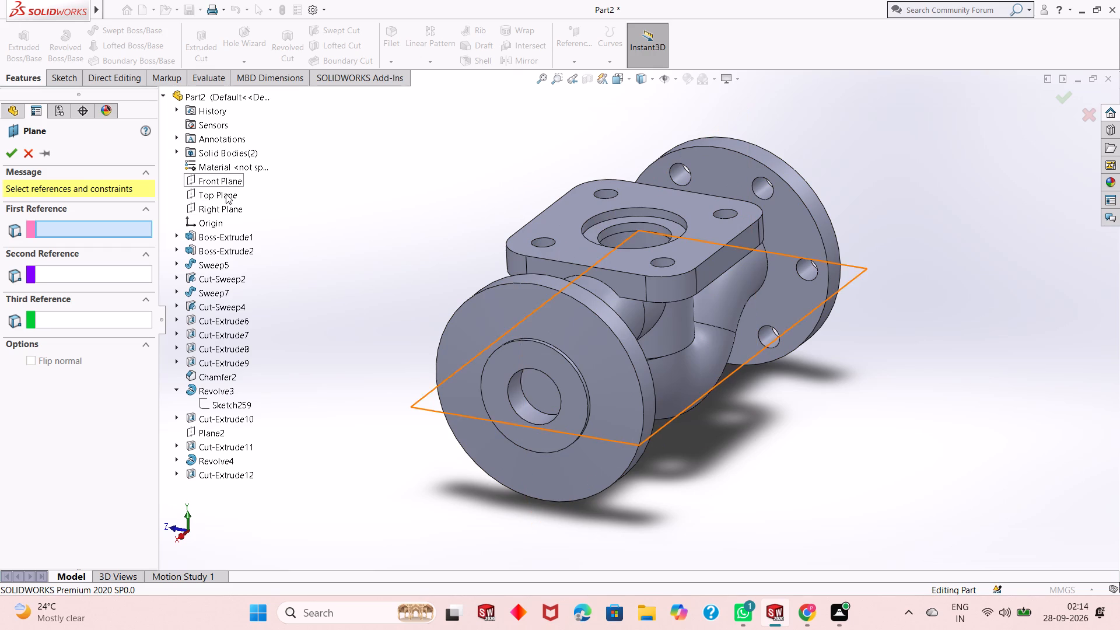
{"action": "left_click", "coordinate": [226, 202]}
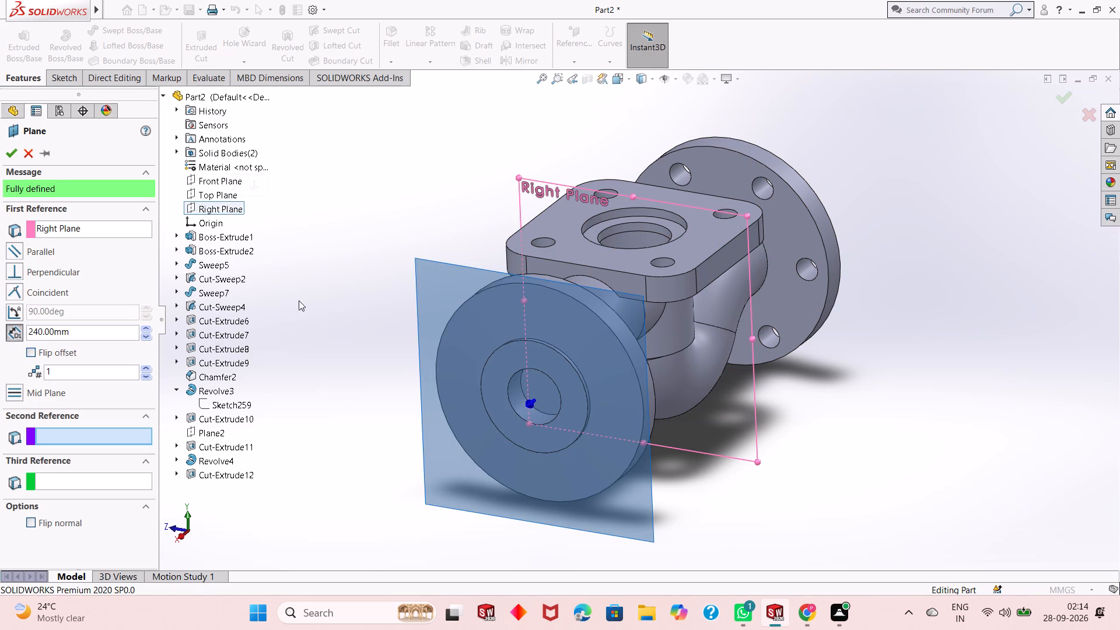
{"action": "middle_click_drag", "start_coordinate": [328, 339], "coordinate": [307, 355]}
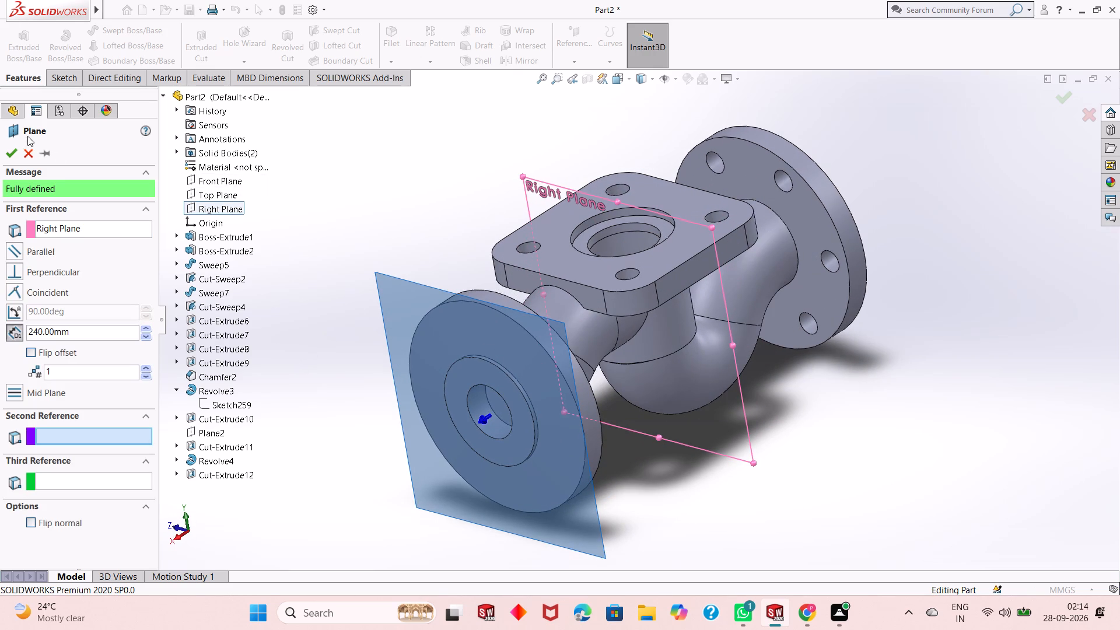
{"action": "left_click", "coordinate": [12, 150]}
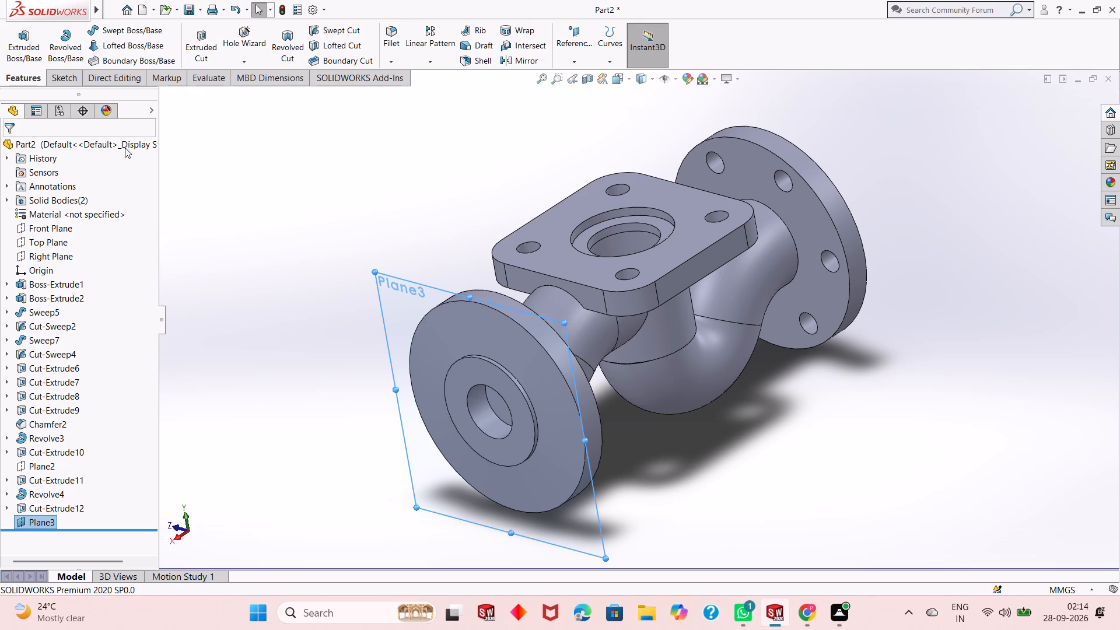
Start a sketch on the new reference plane (Plane3) at the outer side of the new flange.
{"action": "left_click", "coordinate": [62, 80]}
{"action": "left_click", "coordinate": [250, 38]}
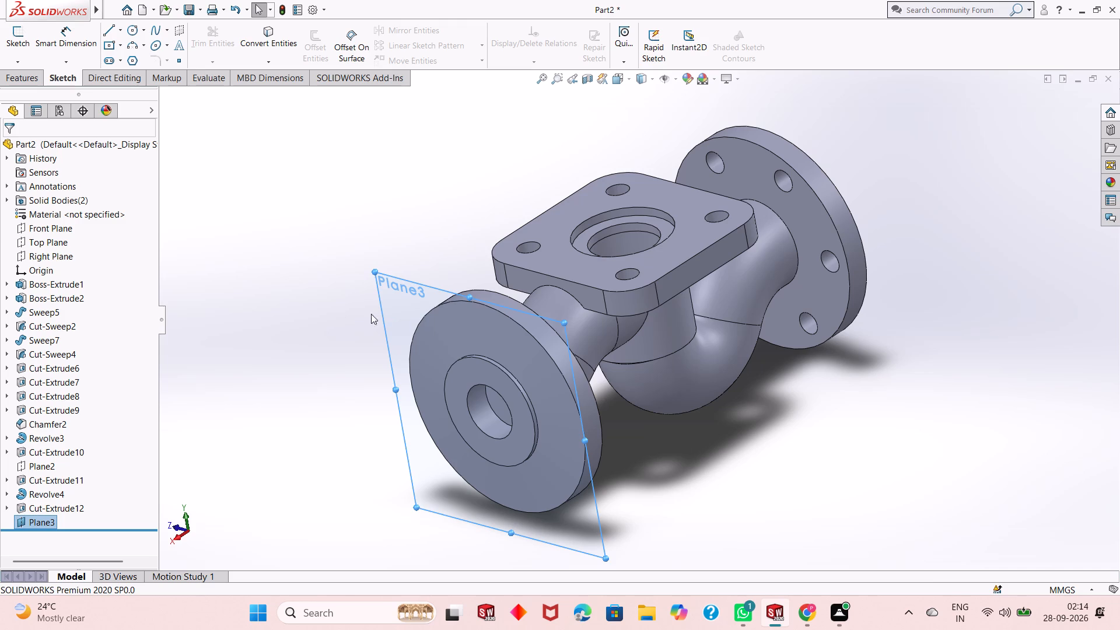
{"action": "key", "text": "Escape"}
{"action": "right_click", "coordinate": [404, 300]}
{"action": "left_click", "coordinate": [435, 281]}
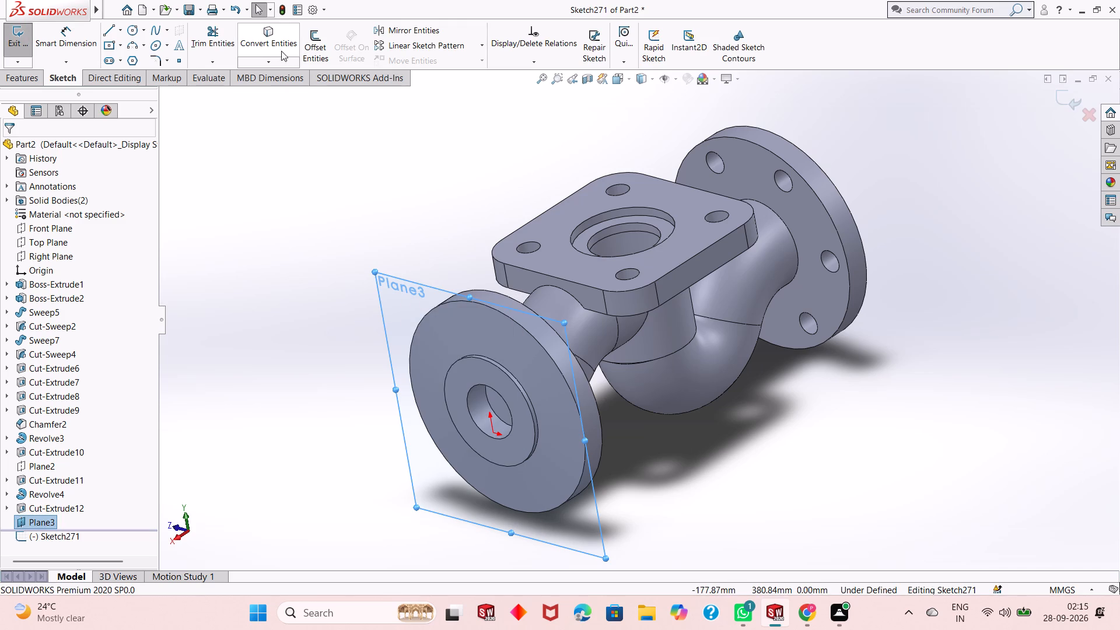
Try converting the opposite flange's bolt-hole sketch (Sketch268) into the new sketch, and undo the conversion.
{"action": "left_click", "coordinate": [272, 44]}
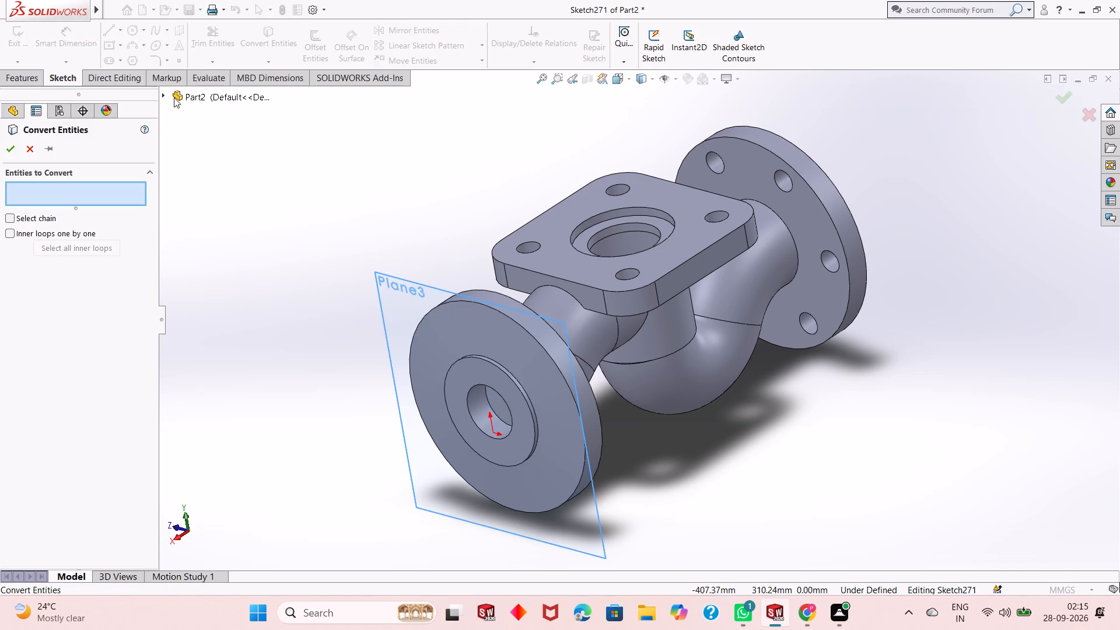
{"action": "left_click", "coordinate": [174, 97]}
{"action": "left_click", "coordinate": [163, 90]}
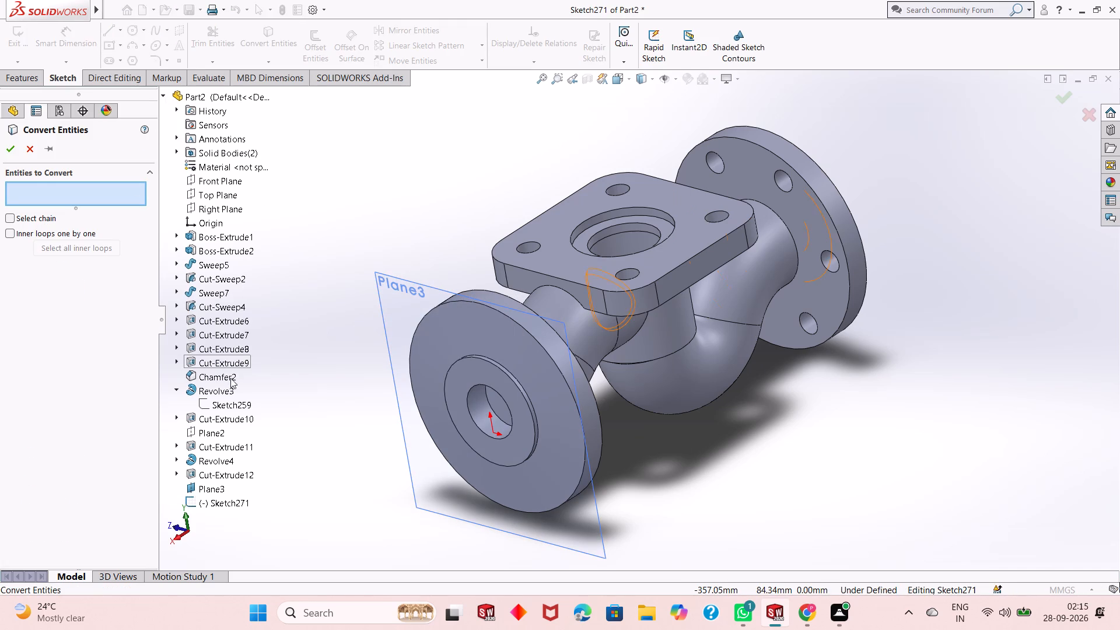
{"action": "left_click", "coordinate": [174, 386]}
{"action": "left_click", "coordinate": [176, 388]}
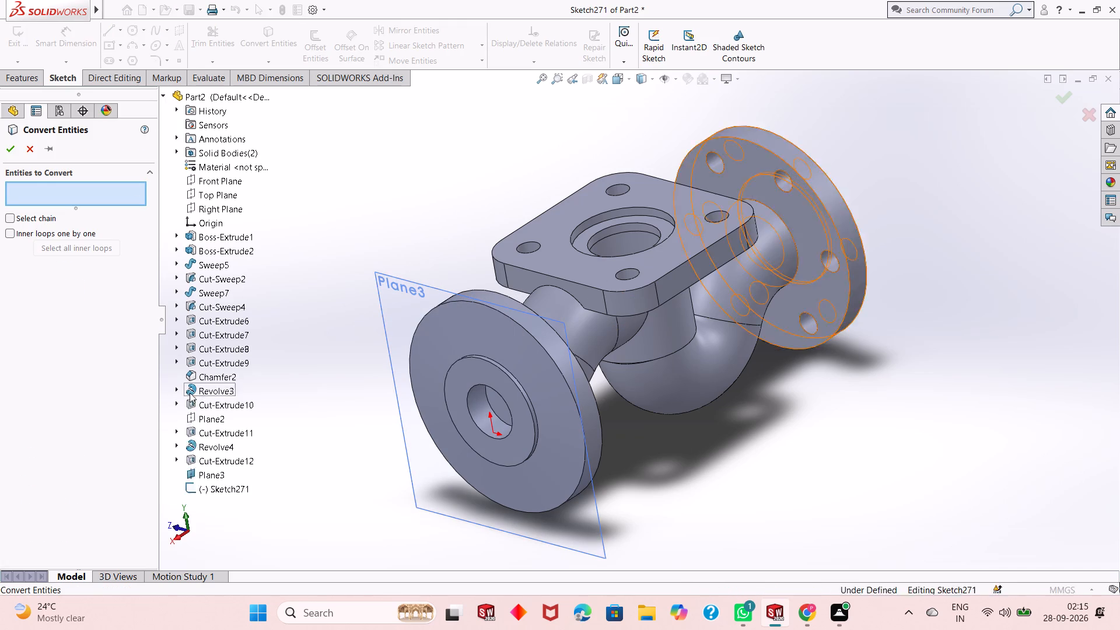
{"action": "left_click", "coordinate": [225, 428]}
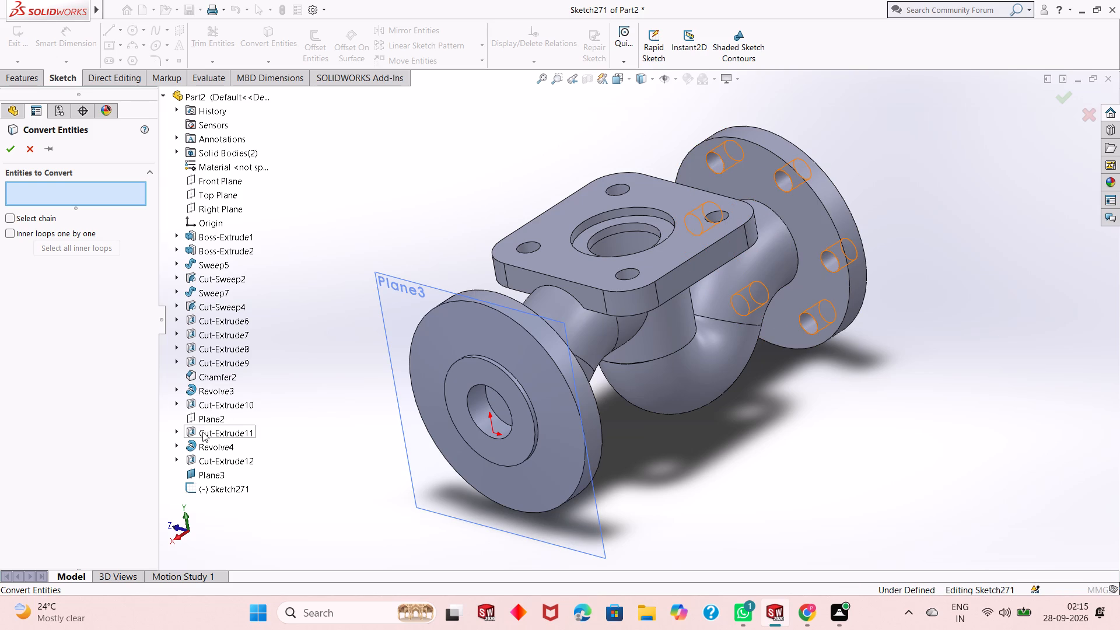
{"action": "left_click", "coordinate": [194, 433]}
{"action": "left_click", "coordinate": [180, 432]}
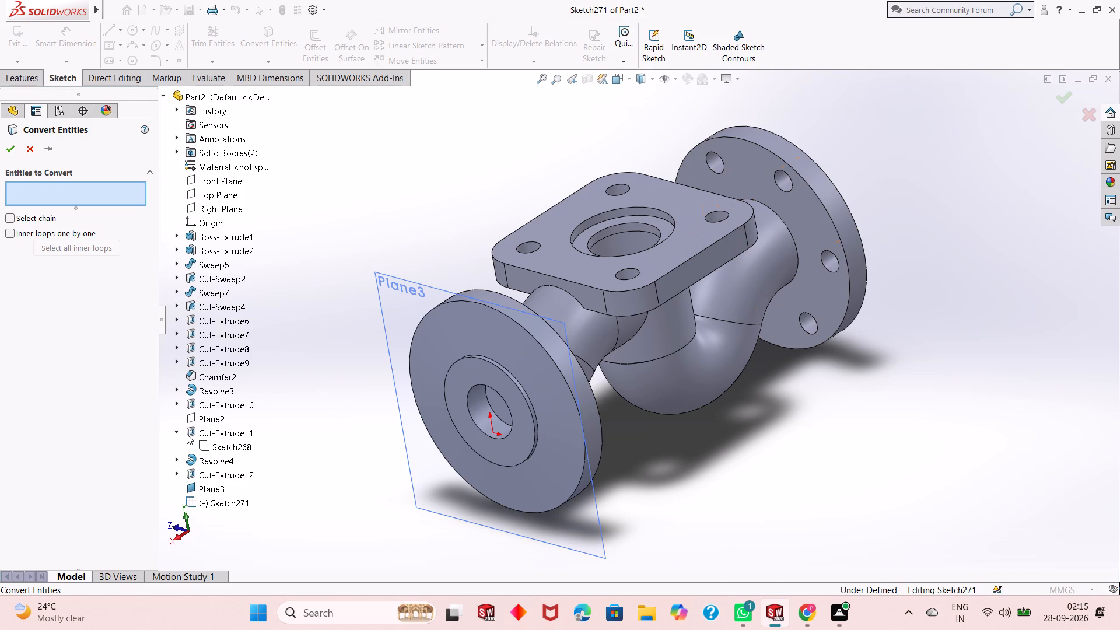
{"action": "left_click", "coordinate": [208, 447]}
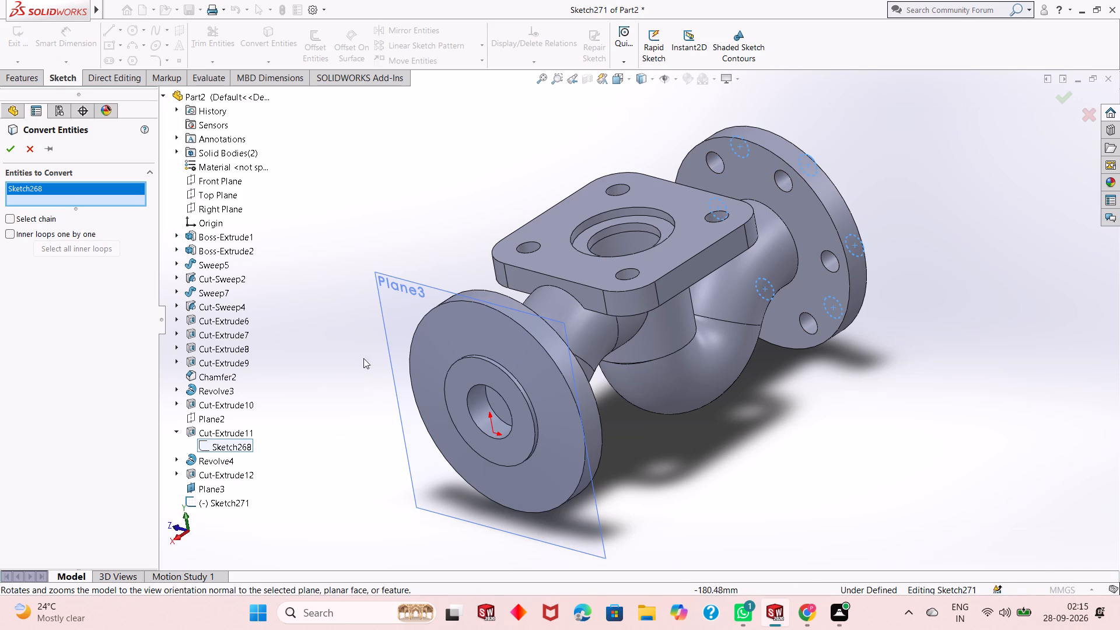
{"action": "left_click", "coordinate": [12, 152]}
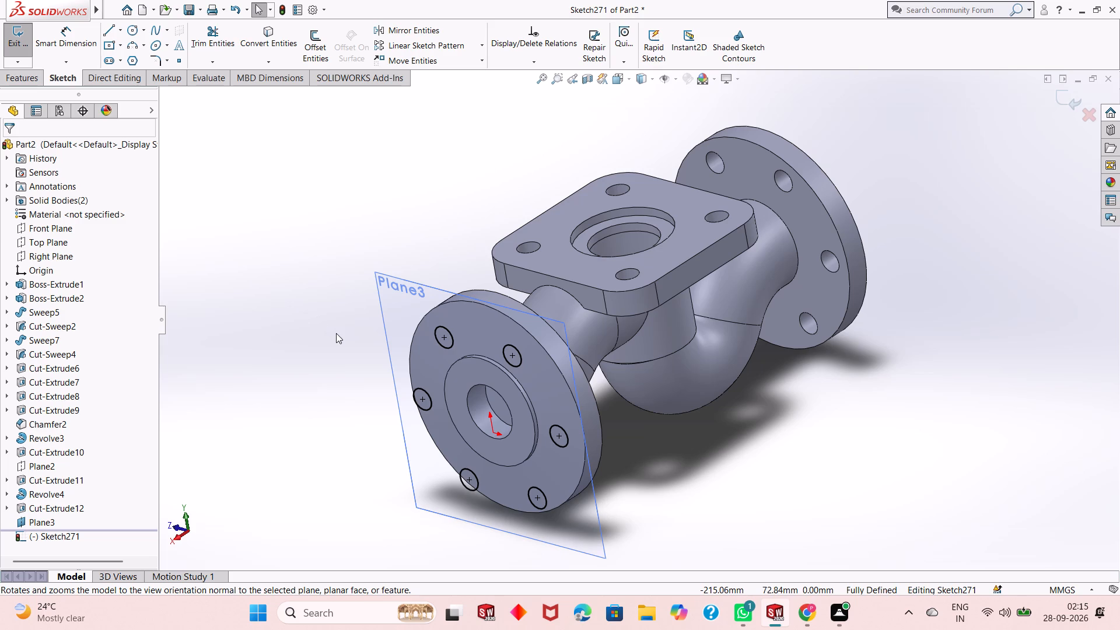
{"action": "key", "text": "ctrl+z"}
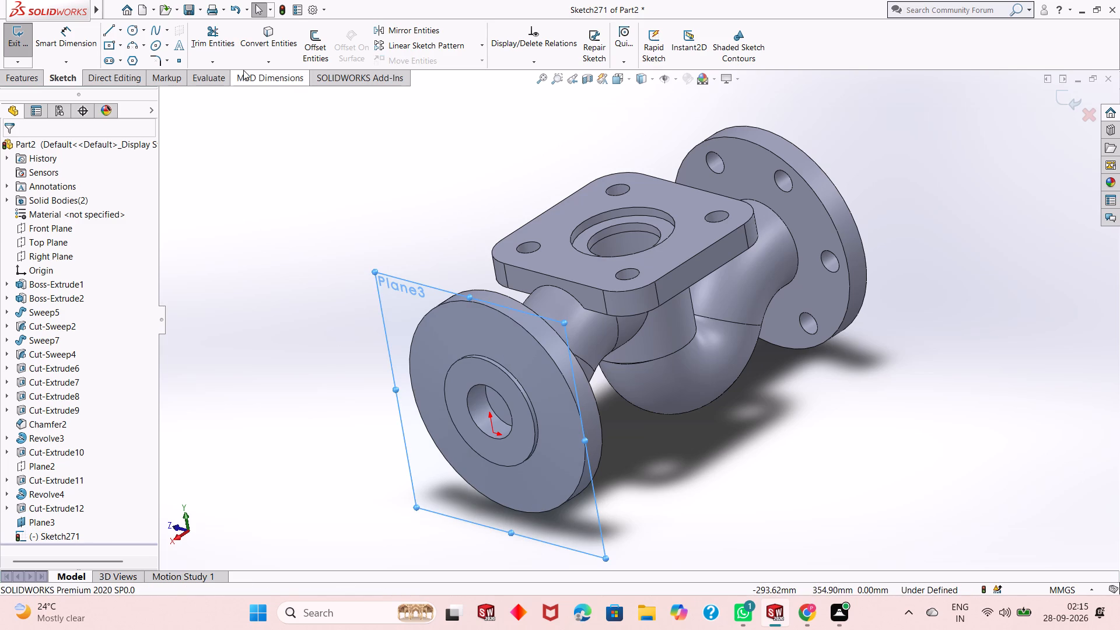
Convert the bolt-hole circles of Sketch268, under Cut-Extrude11, into the sketch on the new flange's plane with Convert Entities.
{"action": "left_click", "coordinate": [263, 45]}
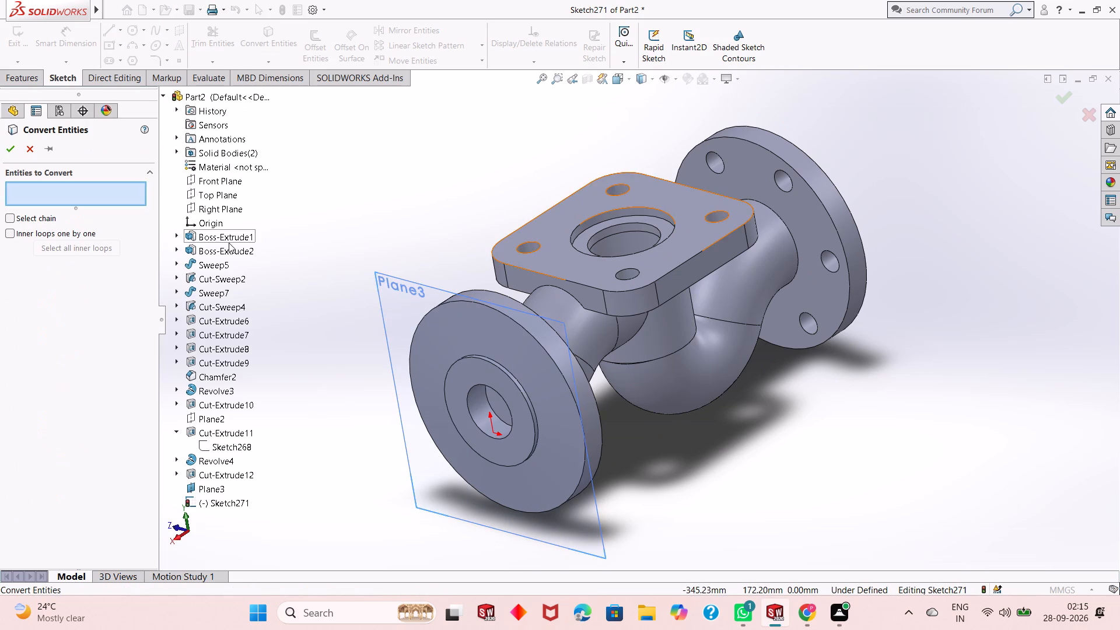
{"action": "left_click", "coordinate": [196, 433]}
{"action": "left_click", "coordinate": [177, 433]}
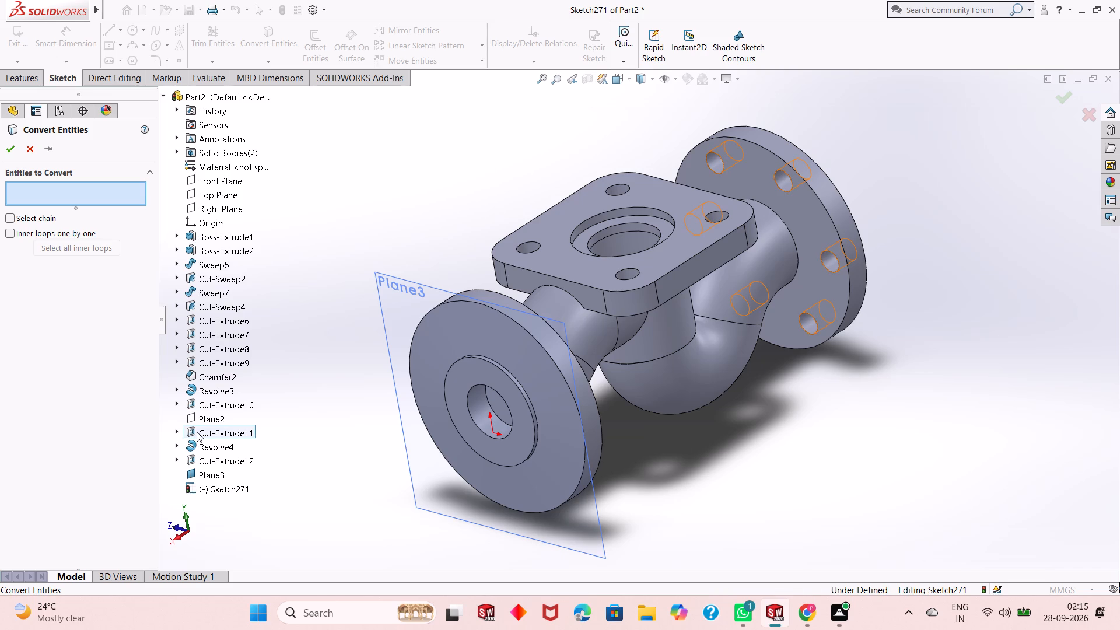
{"action": "left_click", "coordinate": [197, 431]}
{"action": "left_click", "coordinate": [198, 431]}
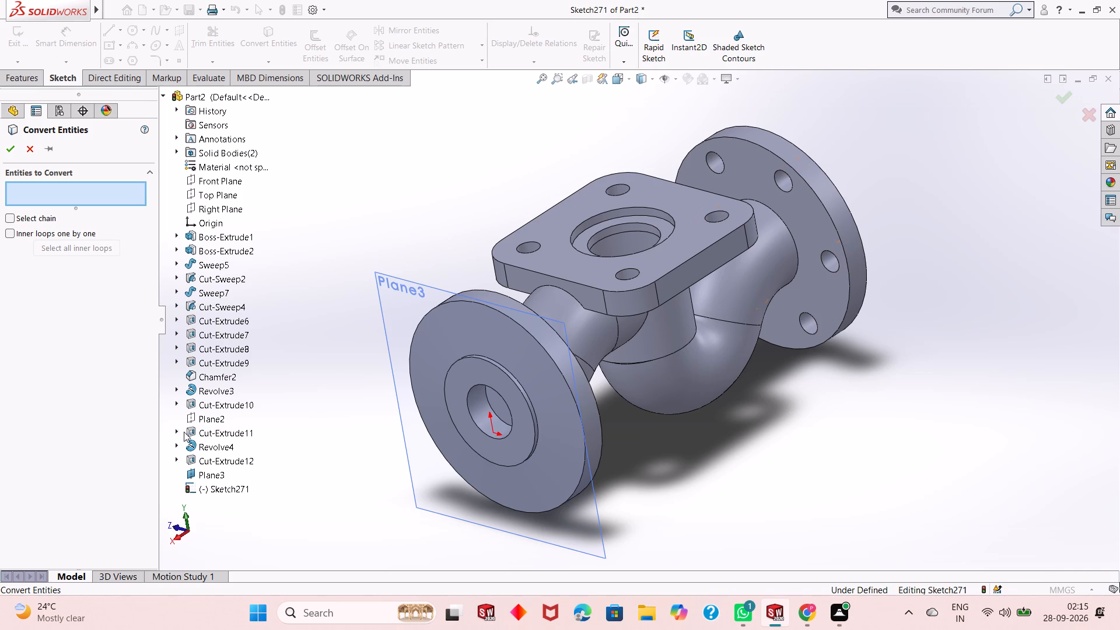
{"action": "left_click", "coordinate": [176, 433]}
{"action": "left_click", "coordinate": [205, 447]}
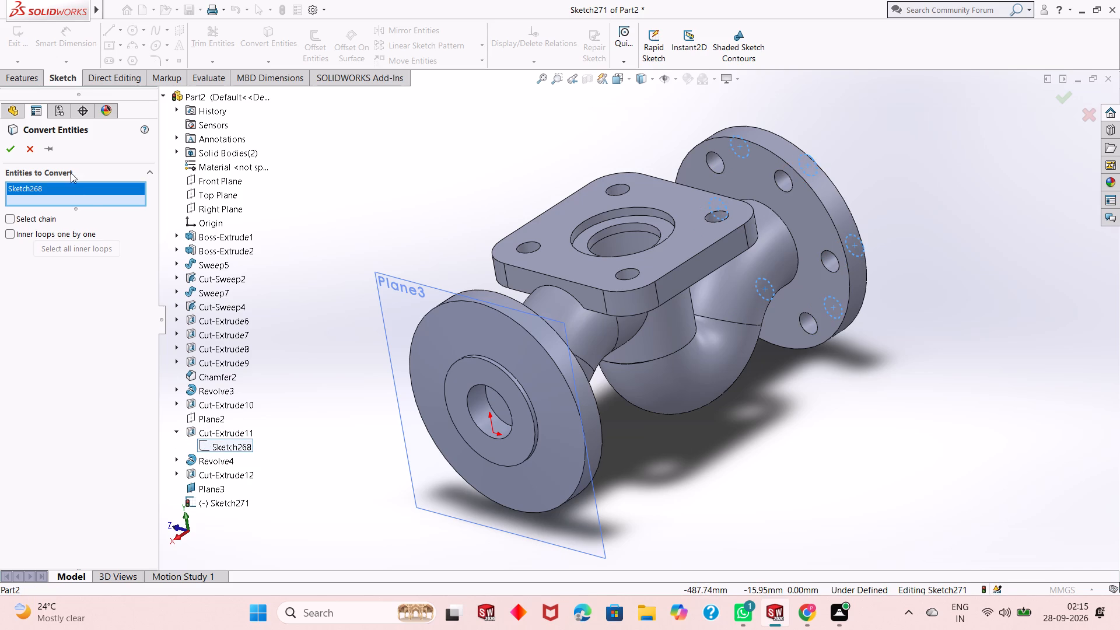
{"action": "left_click", "coordinate": [8, 152]}
{"action": "left_click", "coordinate": [293, 243]}
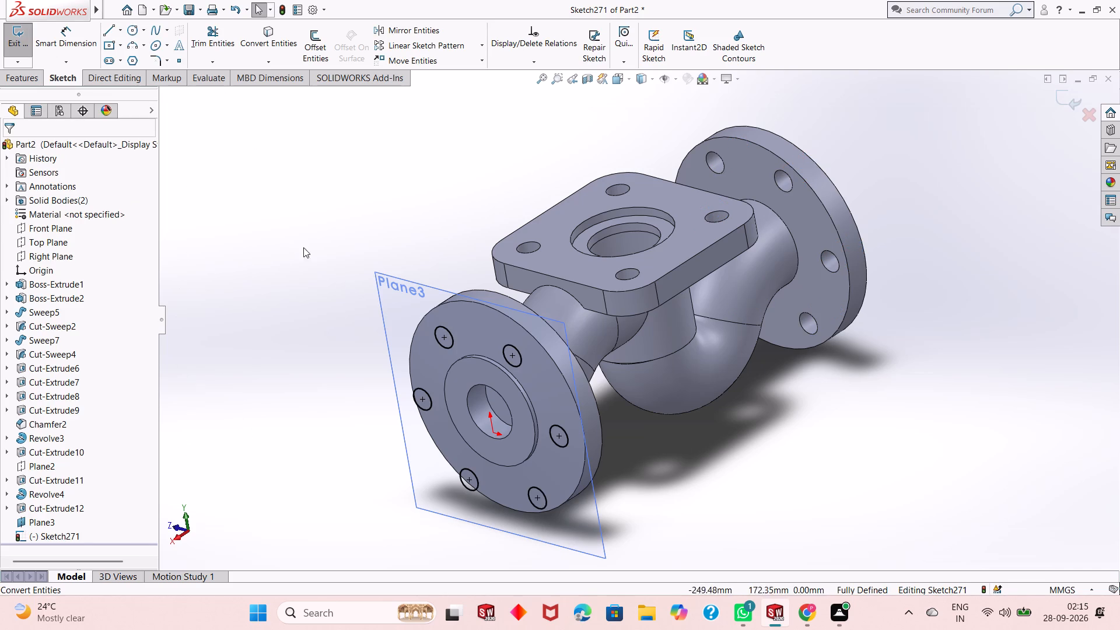
{"action": "middle_click_drag", "start_coordinate": [440, 351], "coordinate": [464, 313]}
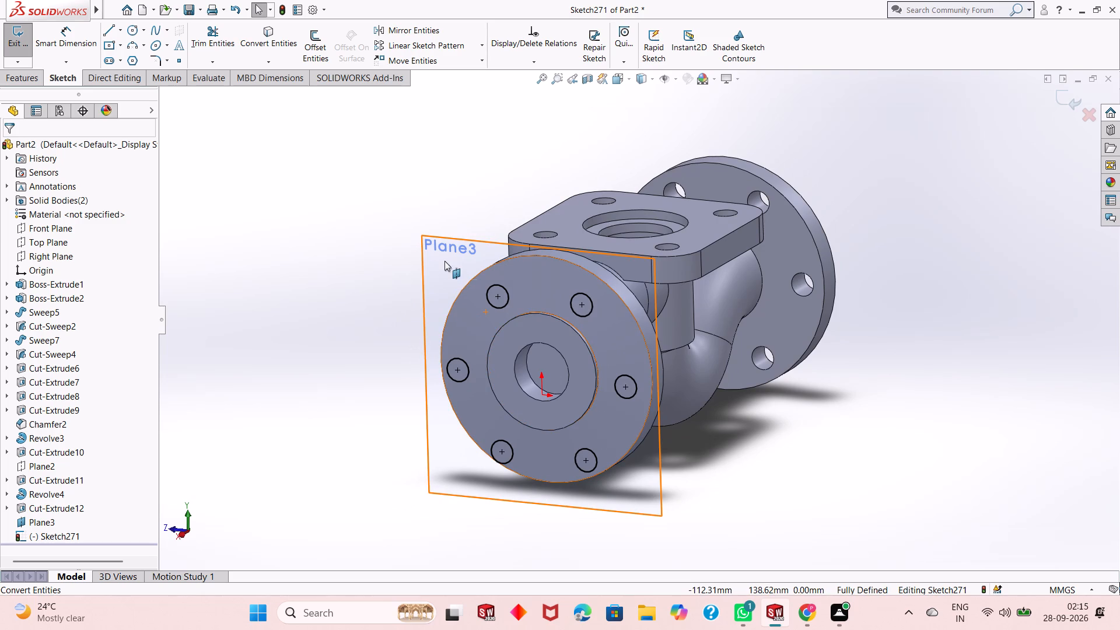
{"action": "right_click", "coordinate": [444, 261]}
{"action": "left_click", "coordinate": [323, 235]}
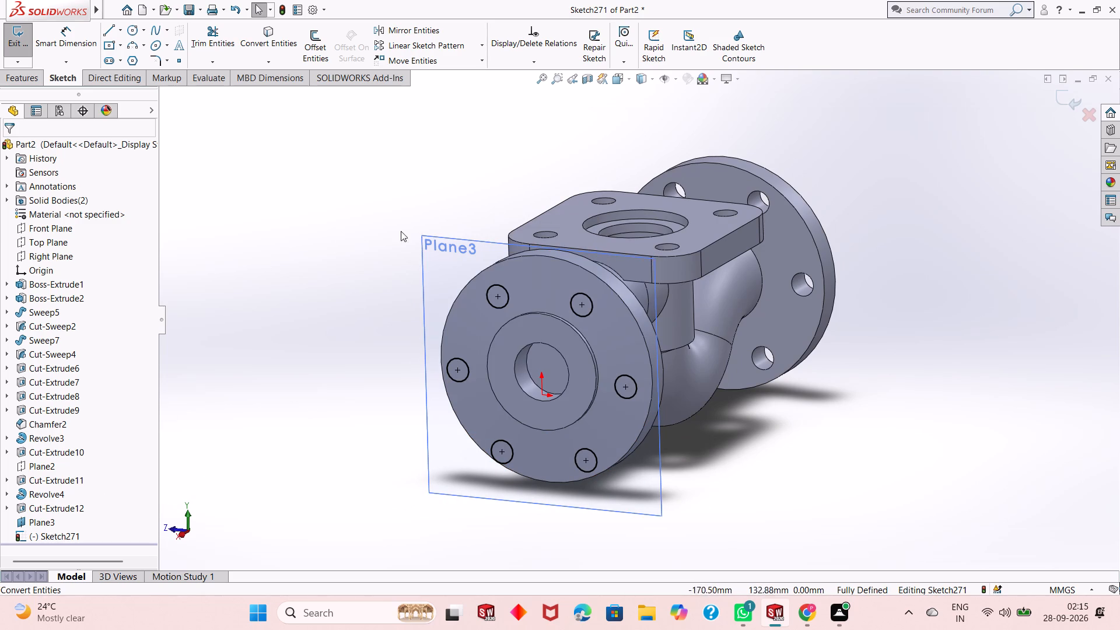
Cut-extrude the six converted bolt-hole circles blind 30 mm from the sketch plane into the new flange.
{"action": "left_click", "coordinate": [16, 78]}
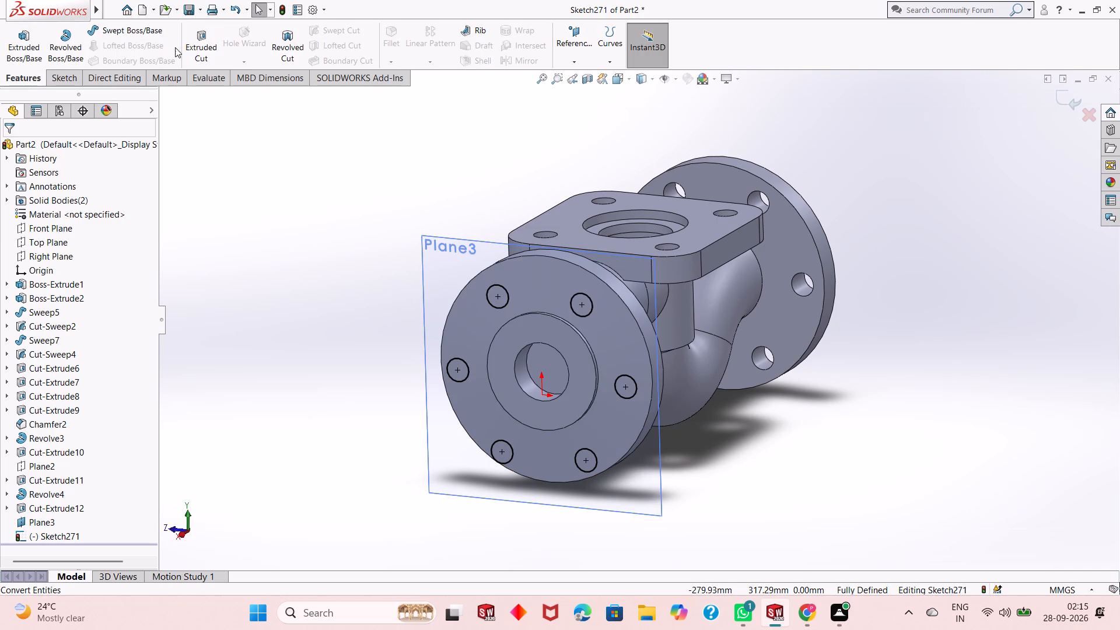
{"action": "left_click", "coordinate": [213, 44]}
{"action": "middle_click_drag", "start_coordinate": [419, 286], "coordinate": [386, 307]}
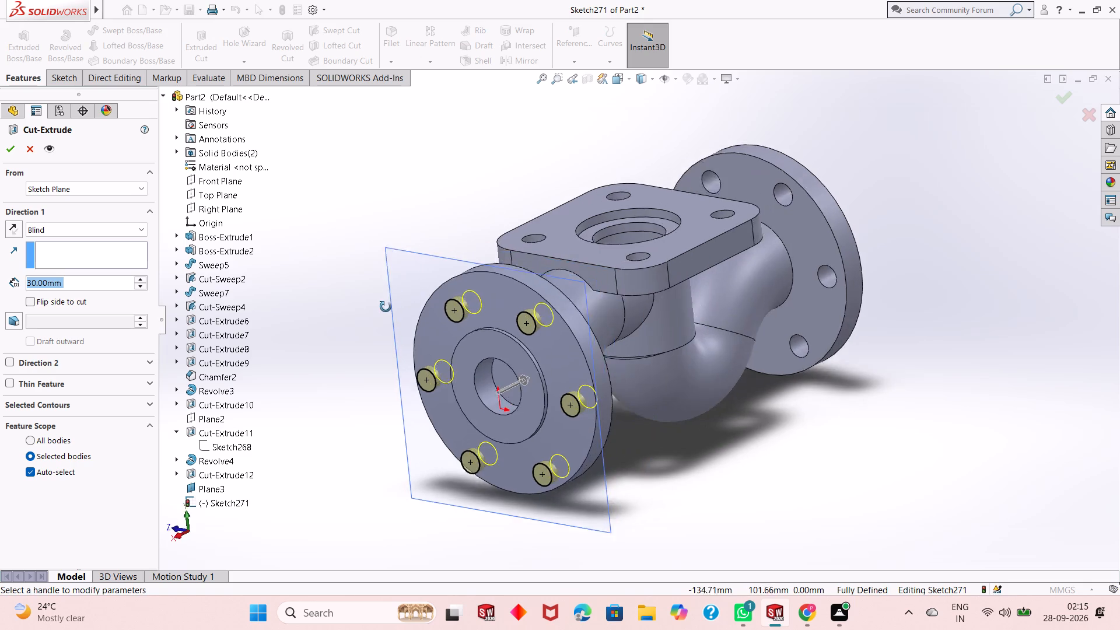
{"action": "middle_click_drag", "start_coordinate": [386, 307], "coordinate": [367, 320]}
{"action": "left_click", "coordinate": [8, 143]}
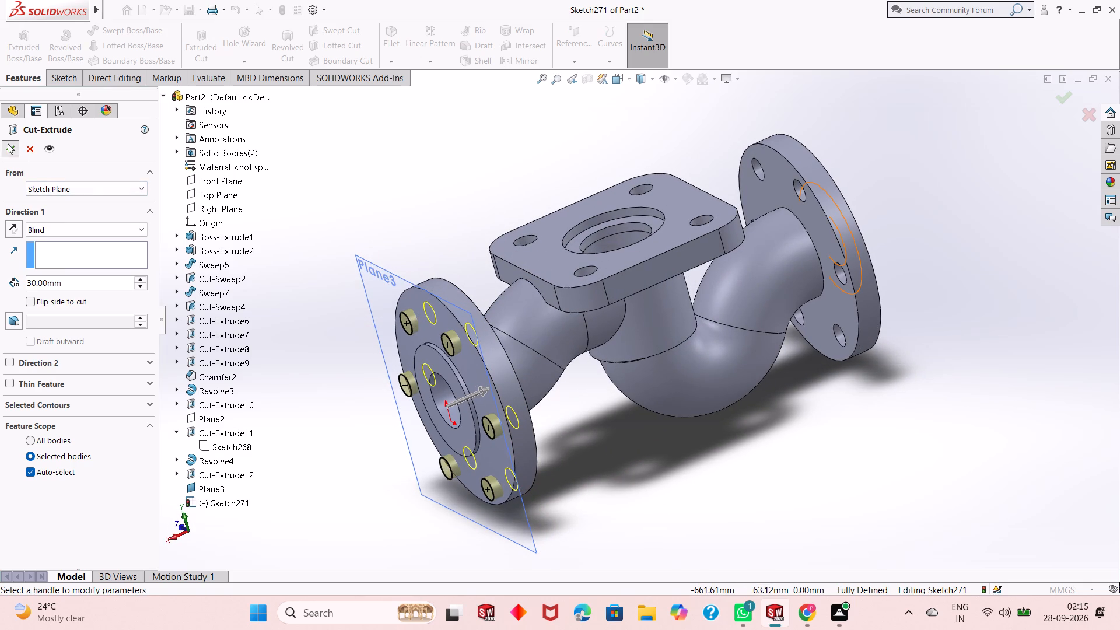
Examine the bolt holes on the front and back of the new flange to see how deep the cut goes.
{"action": "middle_click_drag", "start_coordinate": [391, 243], "coordinate": [443, 187]}
{"action": "middle_click_drag", "start_coordinate": [462, 181], "coordinate": [463, 181]}
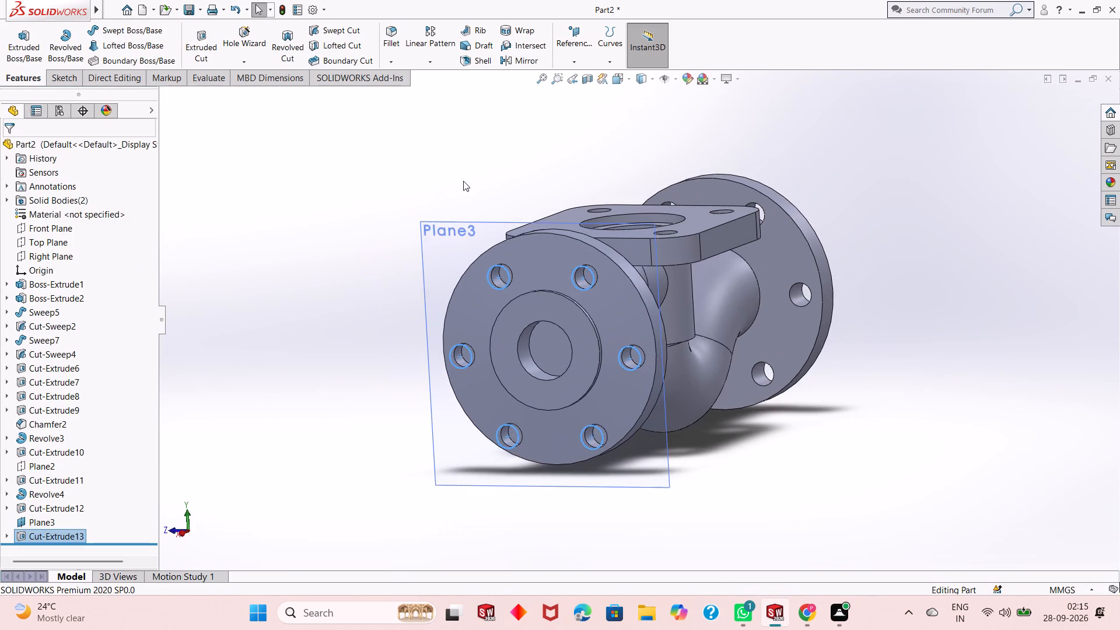
{"action": "middle_click_drag", "start_coordinate": [463, 181], "coordinate": [488, 199]}
{"action": "scroll", "coordinate": [418, 377], "scroll_direction": "up", "scroll_amount": 1}
{"action": "middle_click_drag", "start_coordinate": [418, 378], "coordinate": [431, 349]}
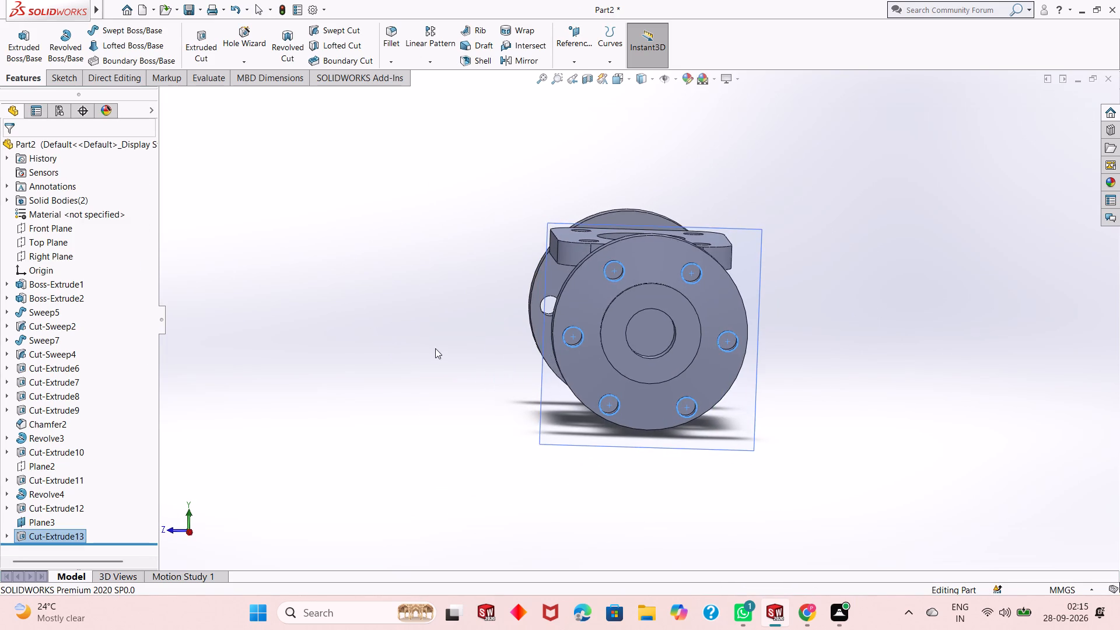
{"action": "middle_click_drag", "start_coordinate": [441, 351], "coordinate": [629, 478]}
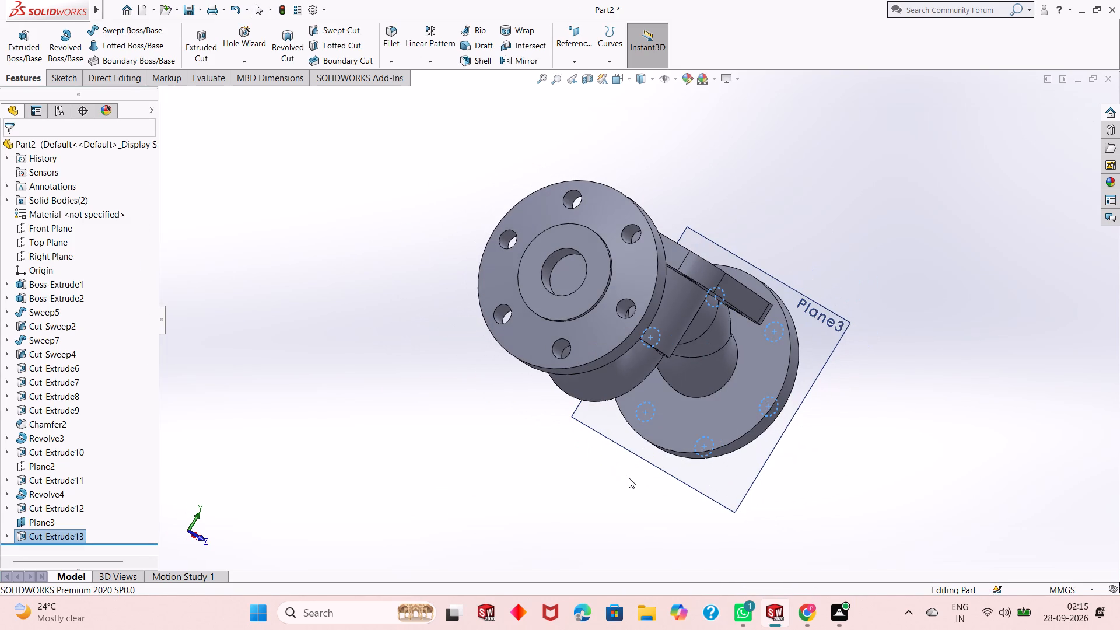
{"action": "middle_click_drag", "start_coordinate": [629, 478], "coordinate": [603, 478]}
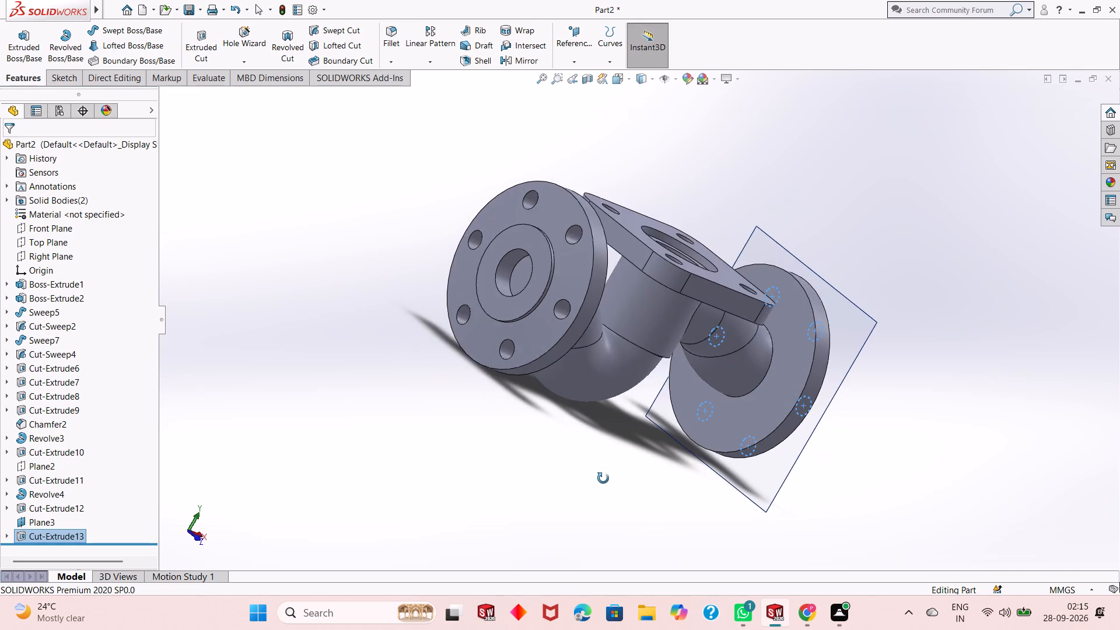
{"action": "middle_click_drag", "start_coordinate": [603, 478], "coordinate": [320, 348]}
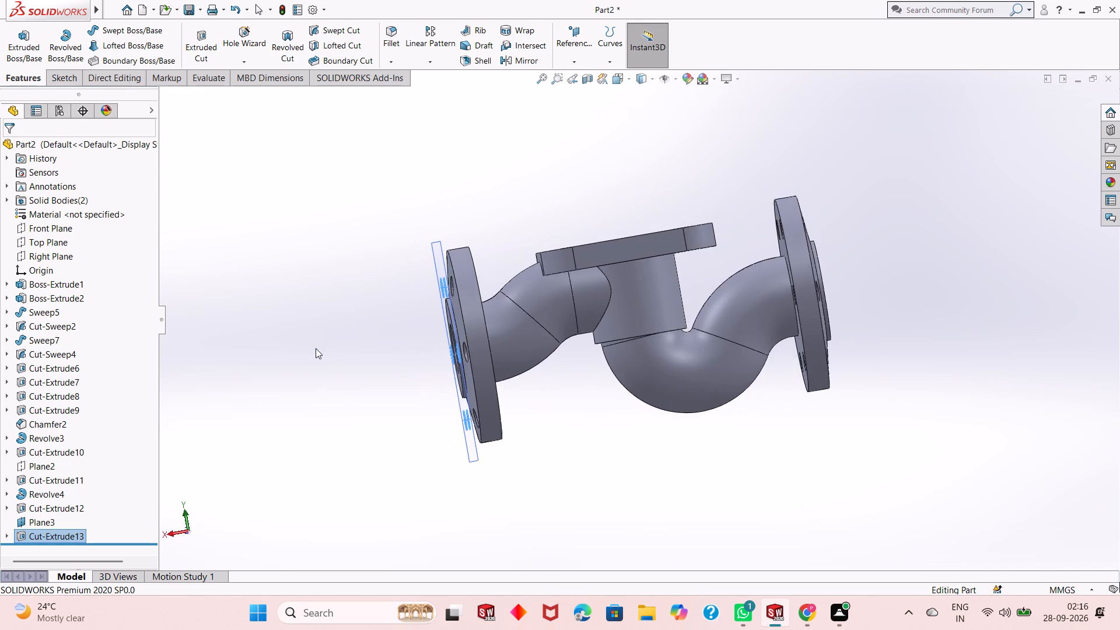
{"action": "middle_click_drag", "start_coordinate": [312, 367], "coordinate": [307, 386]}
{"action": "scroll", "coordinate": [386, 326], "scroll_direction": "down", "scroll_amount": 1}
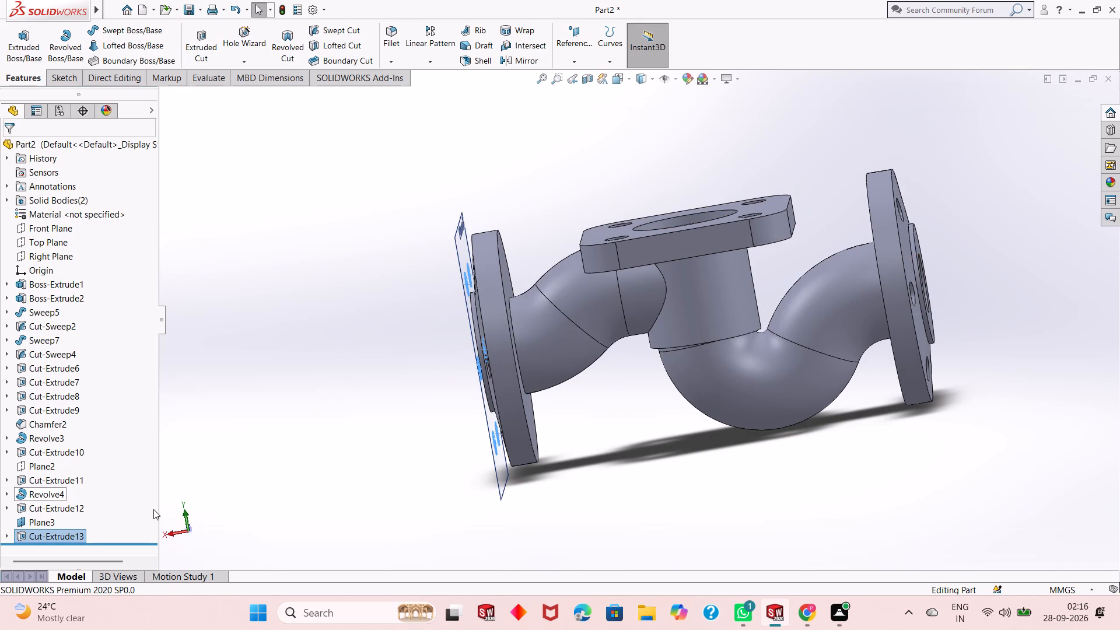
Edit the new flange's bolt-hole cut and set its blind depth to 40 mm.
{"action": "key", "text": "Escape"}
{"action": "scroll", "coordinate": [84, 418], "scroll_direction": "down", "scroll_amount": 3}
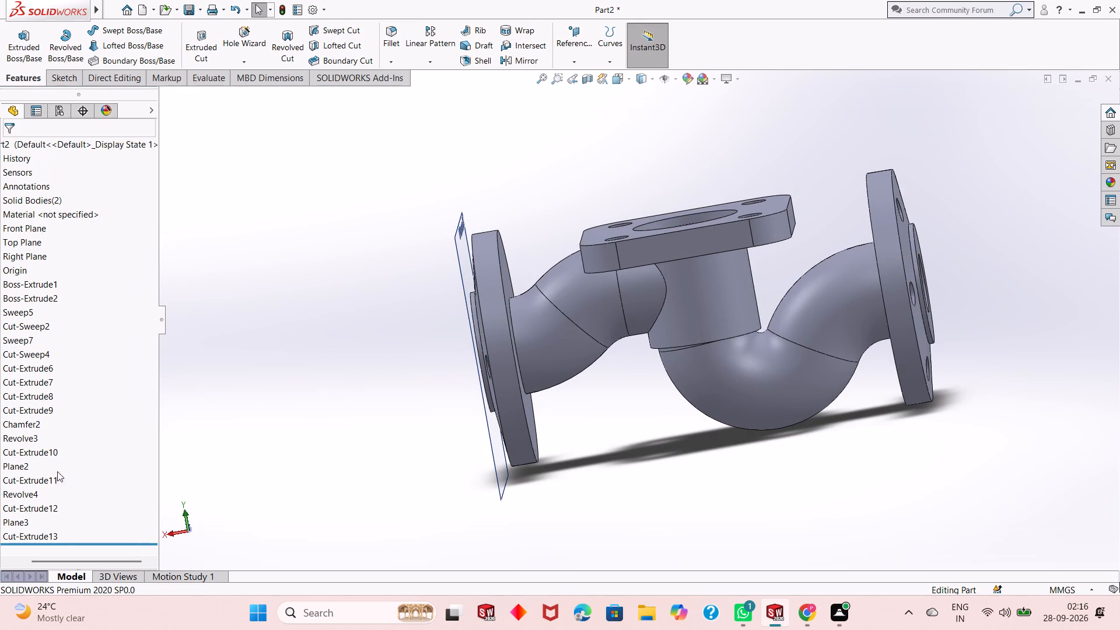
{"action": "scroll", "coordinate": [0, 420], "scroll_direction": "up", "scroll_amount": 2}
{"action": "scroll", "coordinate": [71, 418], "scroll_direction": "up", "scroll_amount": 2}
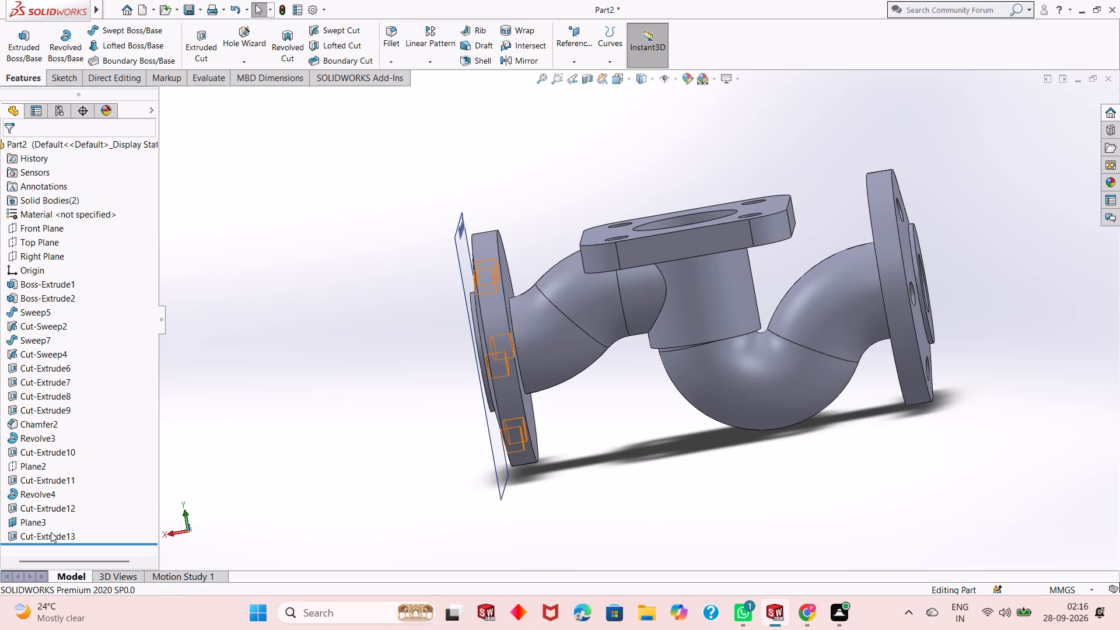
{"action": "left_click", "coordinate": [51, 532]}
{"action": "left_click", "coordinate": [58, 503]}
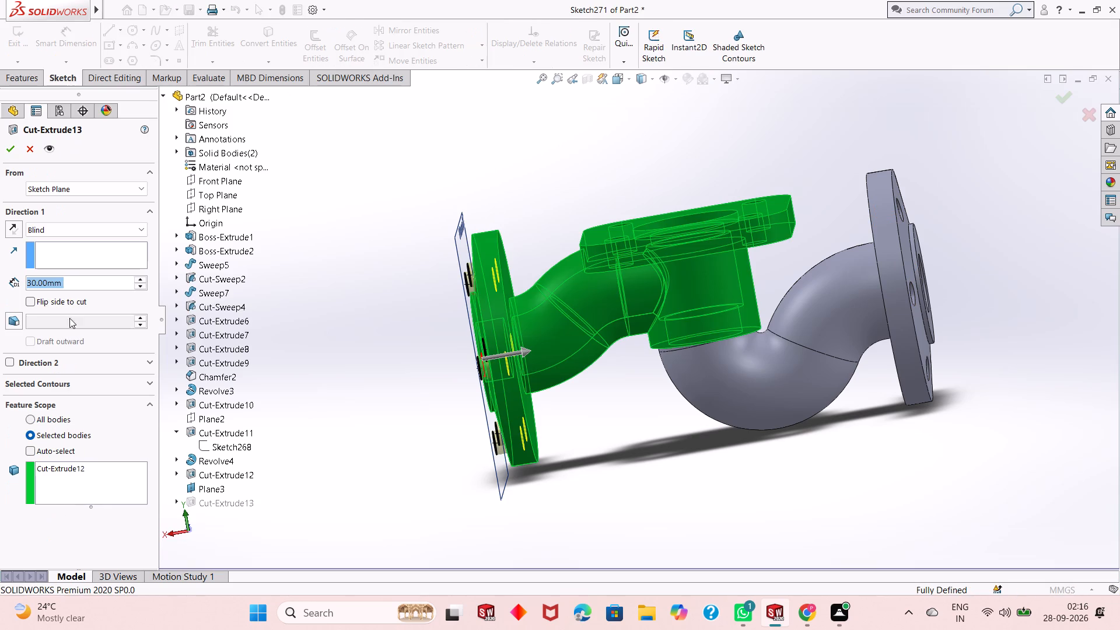
{"action": "type", "text": "35"}
{"action": "key", "text": "Return"}
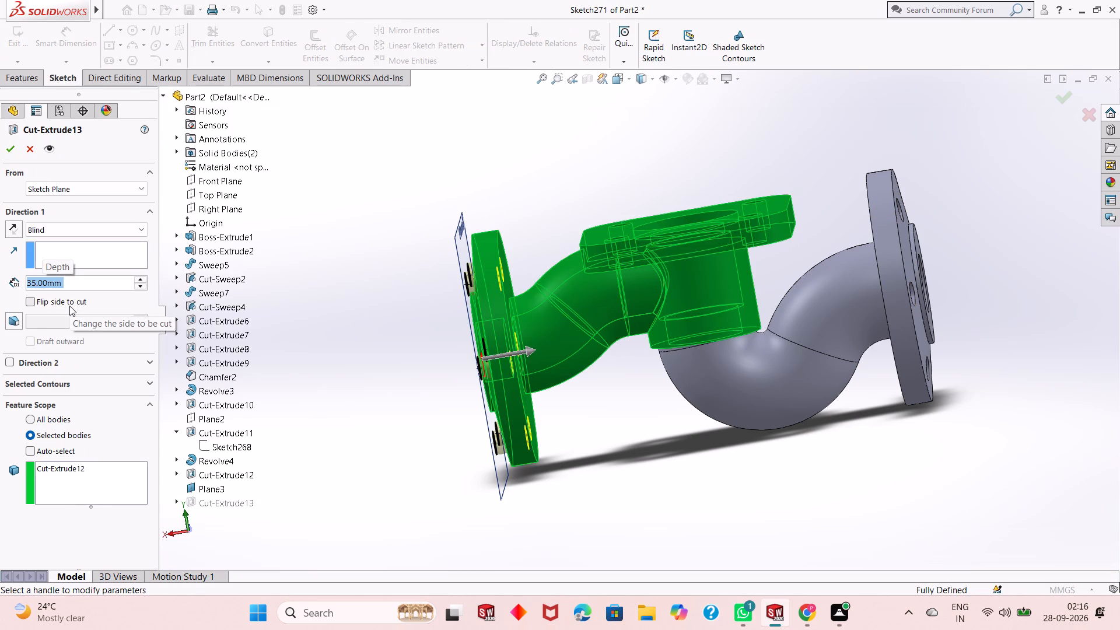
{"action": "type", "text": "40"}
{"action": "key", "text": "Return"}
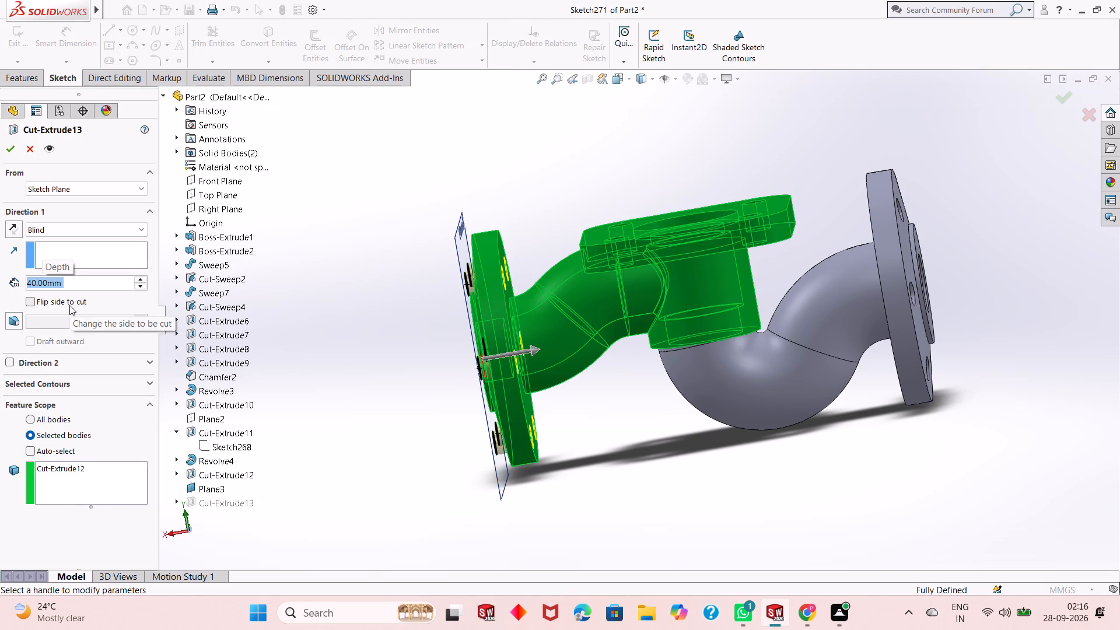
{"action": "left_click", "coordinate": [8, 150]}
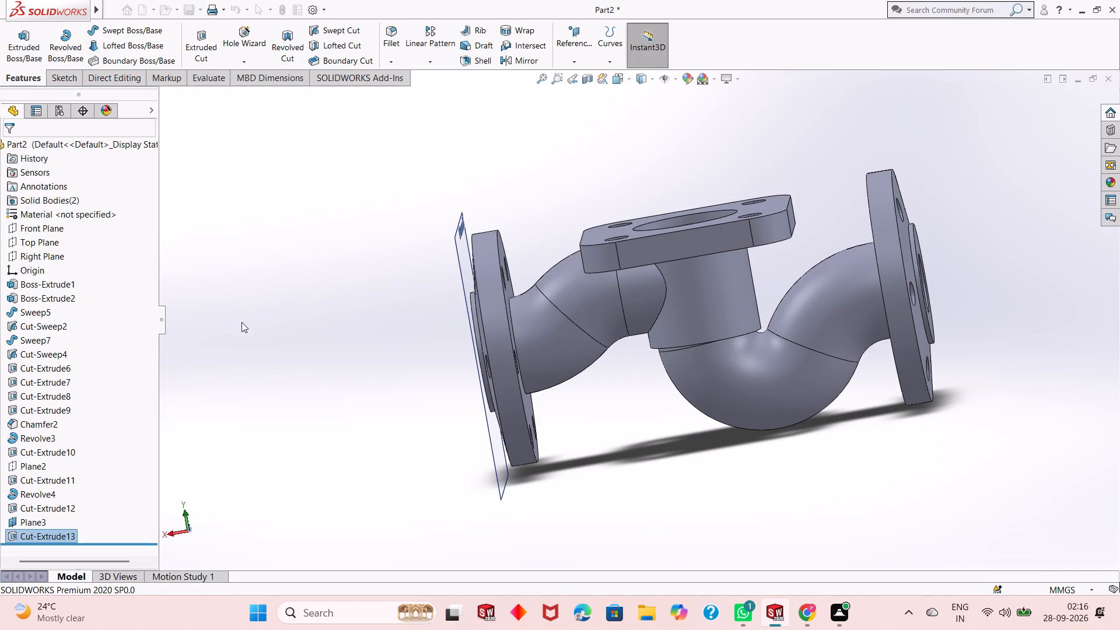
Hide the reference plane Plane3 in front of the new flange.
{"action": "middle_click_drag", "start_coordinate": [338, 363], "coordinate": [393, 364]}
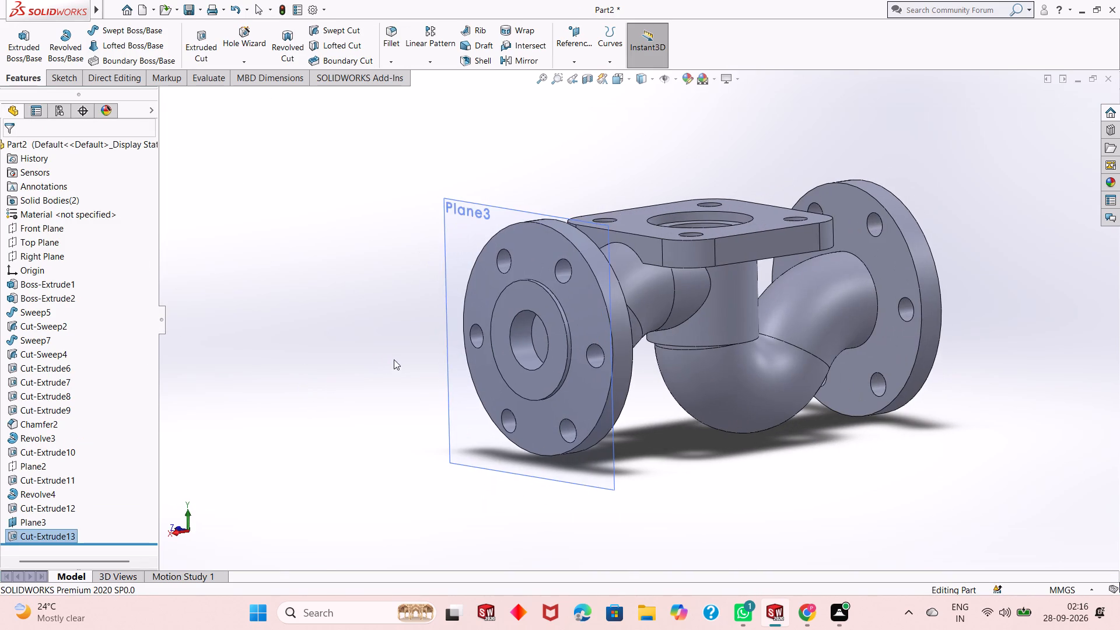
{"action": "right_click", "coordinate": [463, 228]}
{"action": "left_click", "coordinate": [504, 216]}
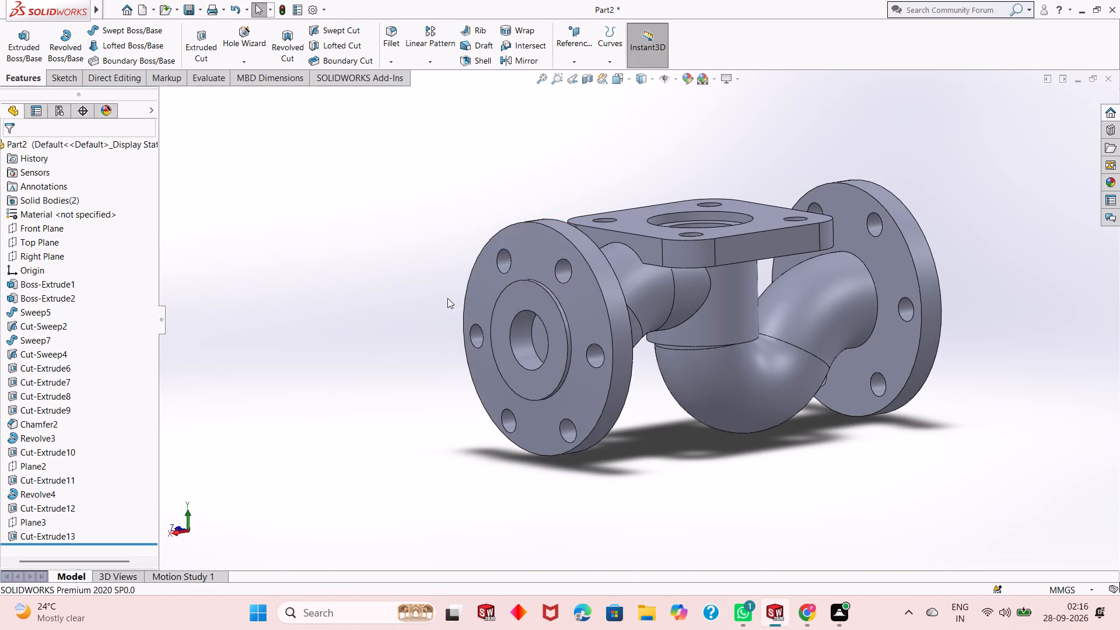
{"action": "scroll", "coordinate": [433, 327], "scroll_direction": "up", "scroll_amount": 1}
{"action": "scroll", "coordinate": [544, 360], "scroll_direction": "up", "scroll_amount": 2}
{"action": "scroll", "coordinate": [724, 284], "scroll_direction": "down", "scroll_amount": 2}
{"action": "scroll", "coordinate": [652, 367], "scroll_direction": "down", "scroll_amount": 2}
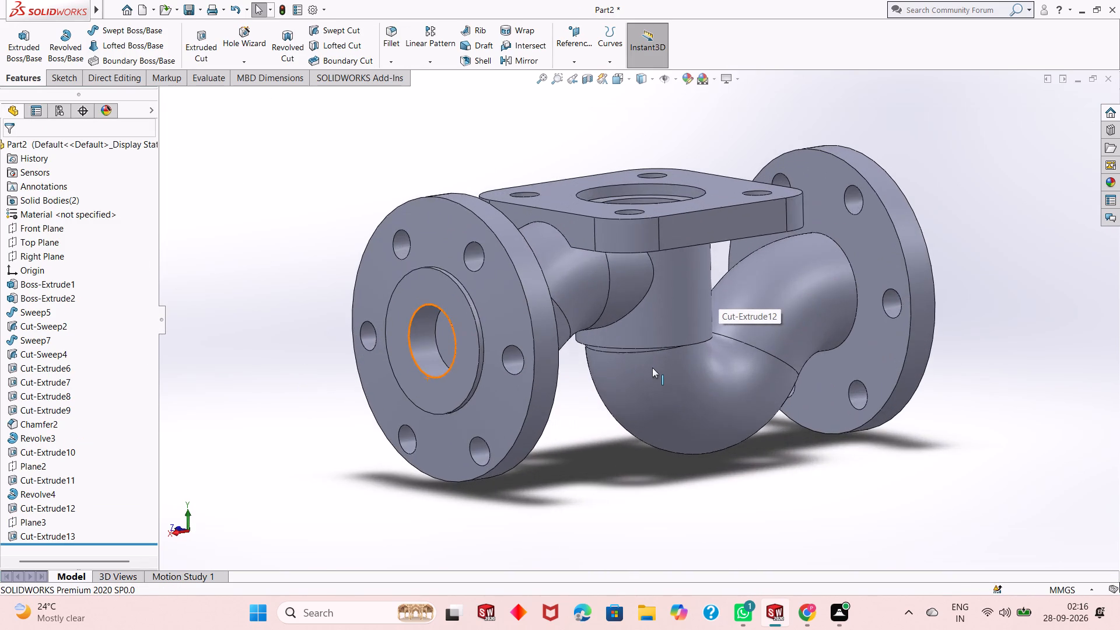
Examine both pipe flanges, their bores and bolt holes from several sides of the valve body.
{"action": "scroll", "coordinate": [652, 367], "scroll_direction": "up", "scroll_amount": 3}
{"action": "middle_click_drag", "start_coordinate": [745, 430], "coordinate": [738, 416]}
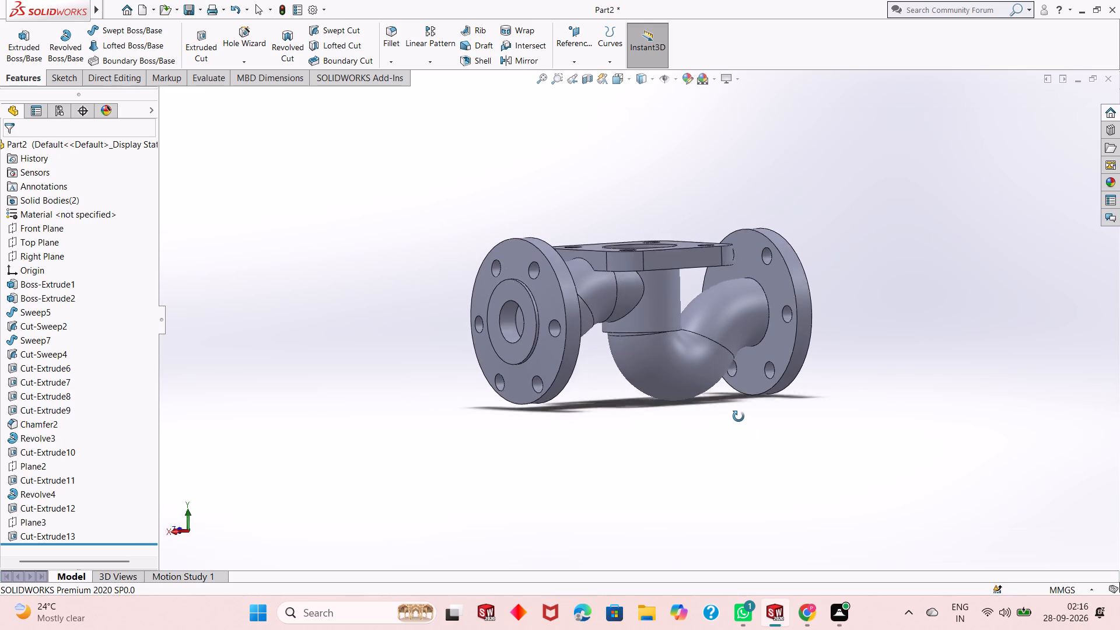
{"action": "middle_click_drag", "start_coordinate": [738, 416], "coordinate": [810, 416]}
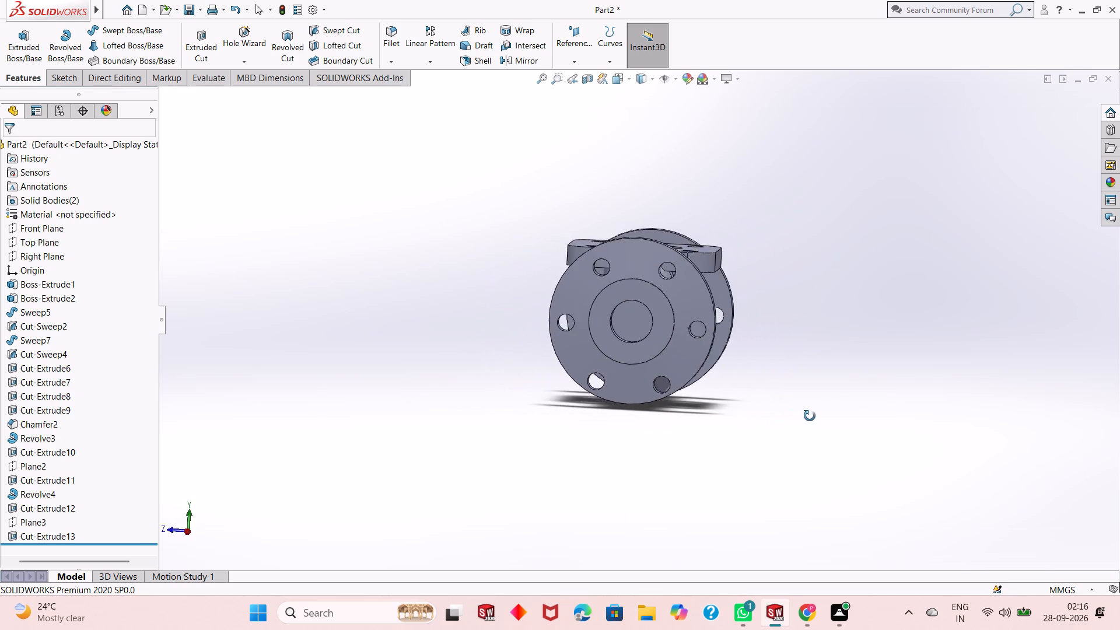
{"action": "middle_click_drag", "start_coordinate": [810, 416], "coordinate": [1002, 414]}
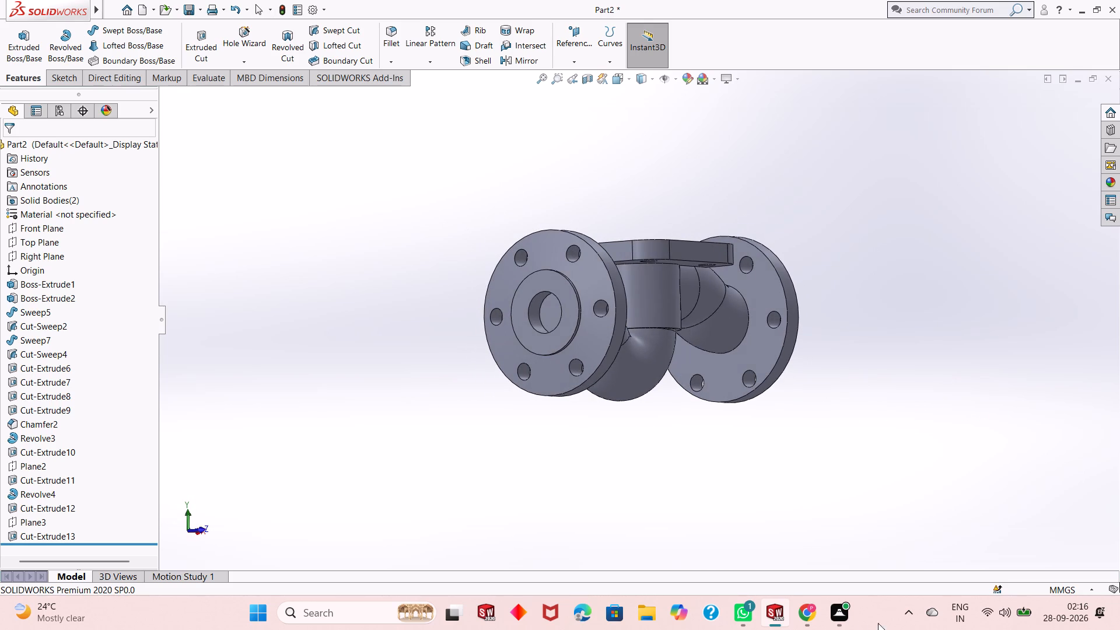
{"action": "scroll", "coordinate": [600, 302], "scroll_direction": "down", "scroll_amount": 6}
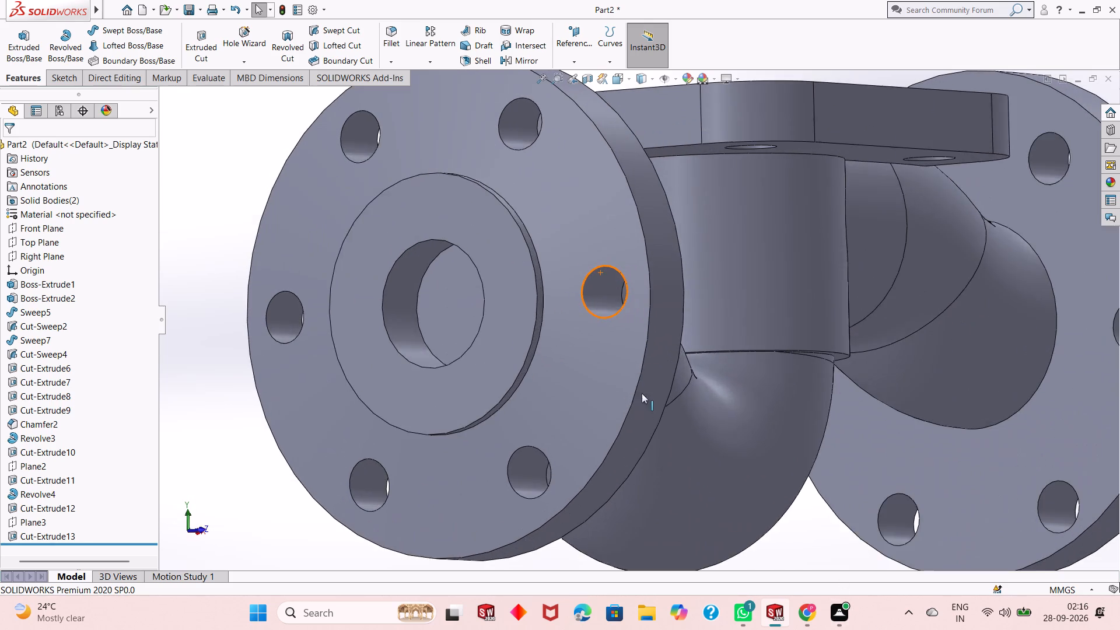
{"action": "scroll", "coordinate": [667, 430], "scroll_direction": "up", "scroll_amount": 5}
{"action": "middle_click_drag", "start_coordinate": [636, 380], "coordinate": [654, 425]}
{"action": "scroll", "coordinate": [654, 393], "scroll_direction": "up", "scroll_amount": 1}
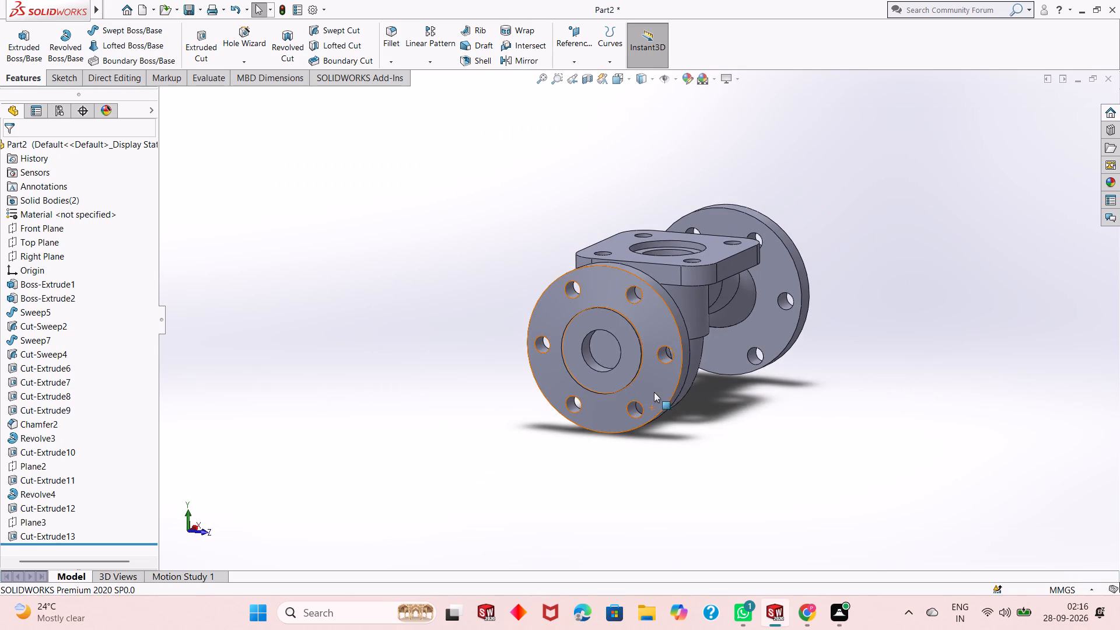
{"action": "scroll", "coordinate": [626, 334], "scroll_direction": "down", "scroll_amount": 9}
{"action": "scroll", "coordinate": [628, 337], "scroll_direction": "up", "scroll_amount": 4}
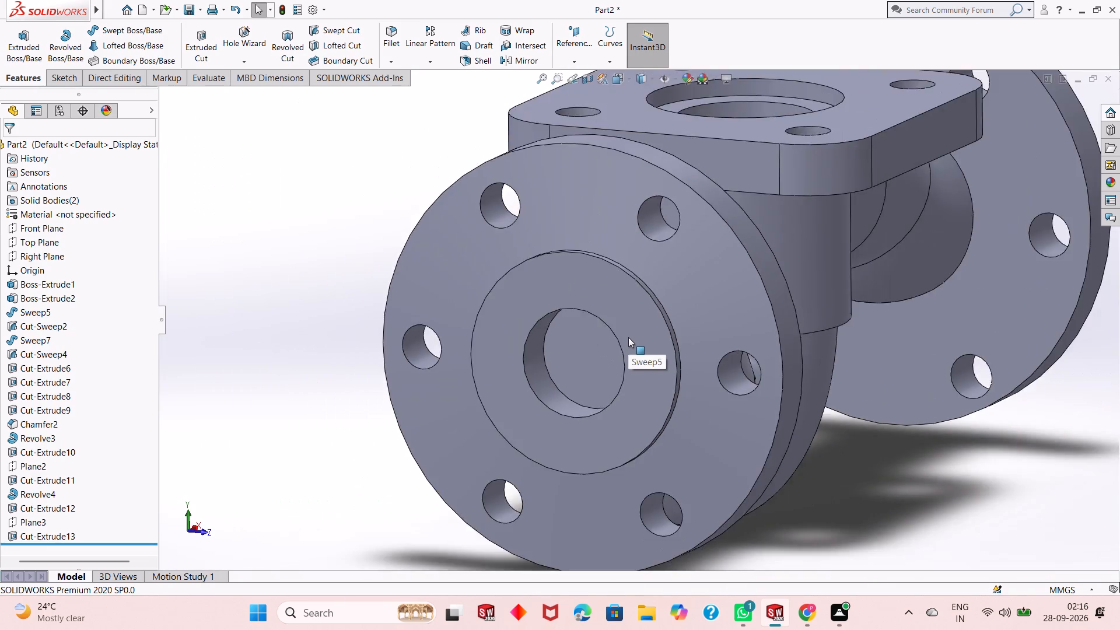
{"action": "scroll", "coordinate": [628, 337], "scroll_direction": "up", "scroll_amount": 3}
{"action": "middle_click_drag", "start_coordinate": [793, 427], "coordinate": [753, 424]}
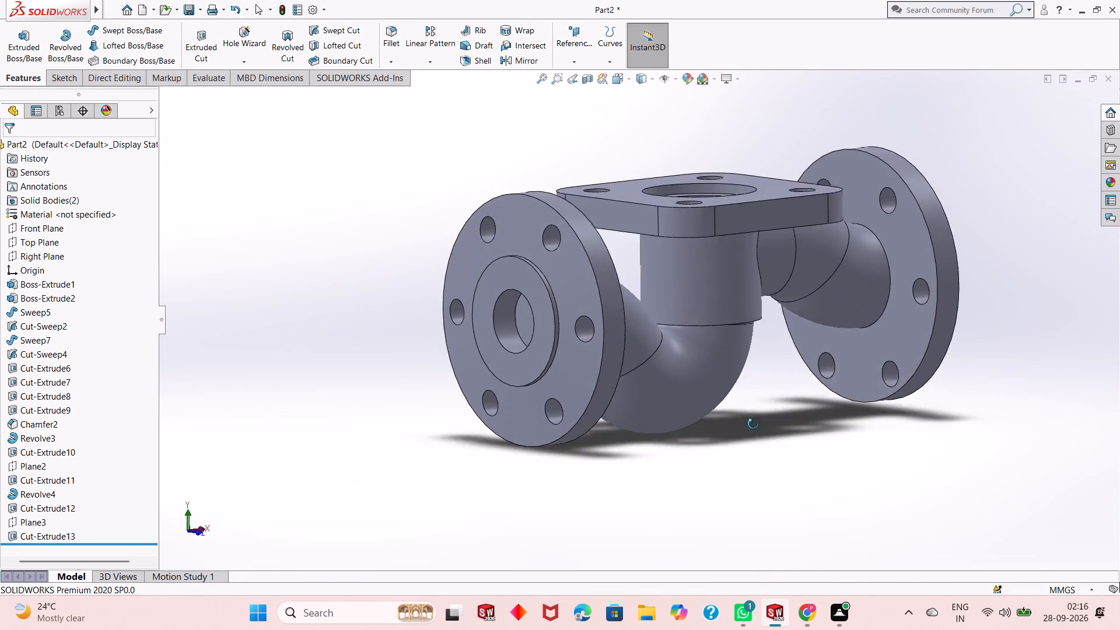
{"action": "middle_click_drag", "start_coordinate": [753, 424], "coordinate": [707, 417]}
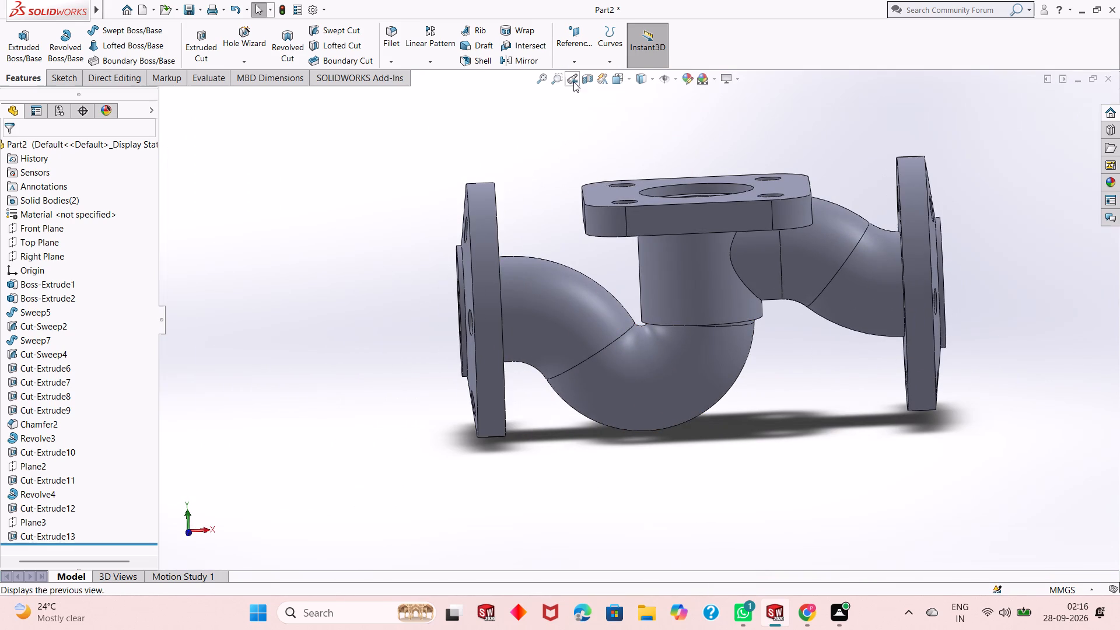
Section the valve body along the Front Plane, examine where each flange bore meets the pipe passage, and turn the section off.
{"action": "left_click", "coordinate": [586, 79]}
{"action": "left_click", "coordinate": [9, 149]}
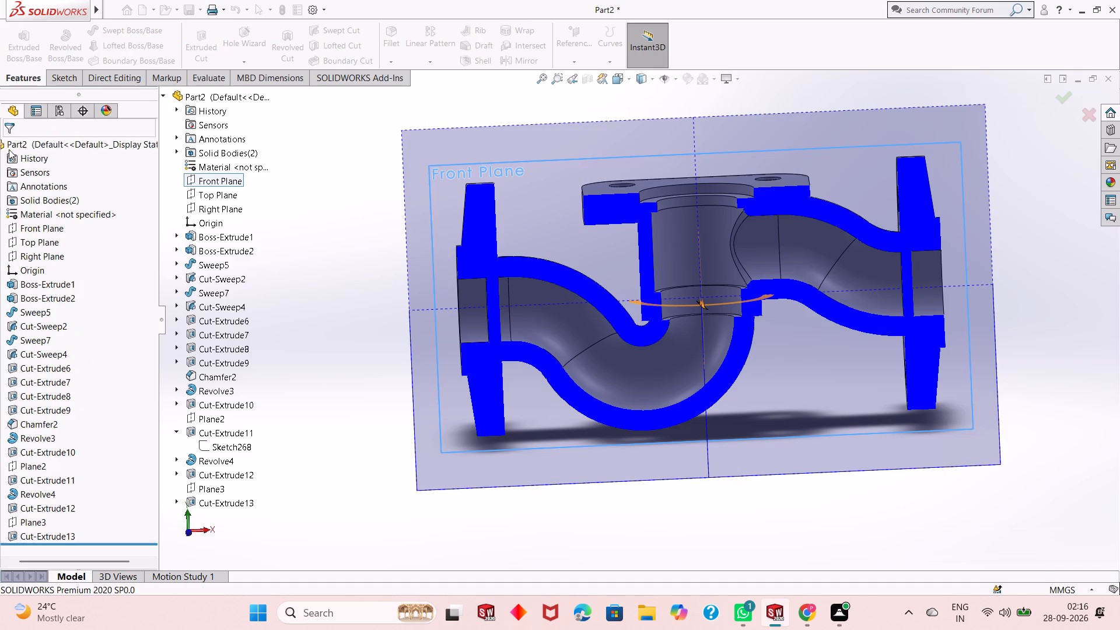
{"action": "left_click", "coordinate": [369, 291]}
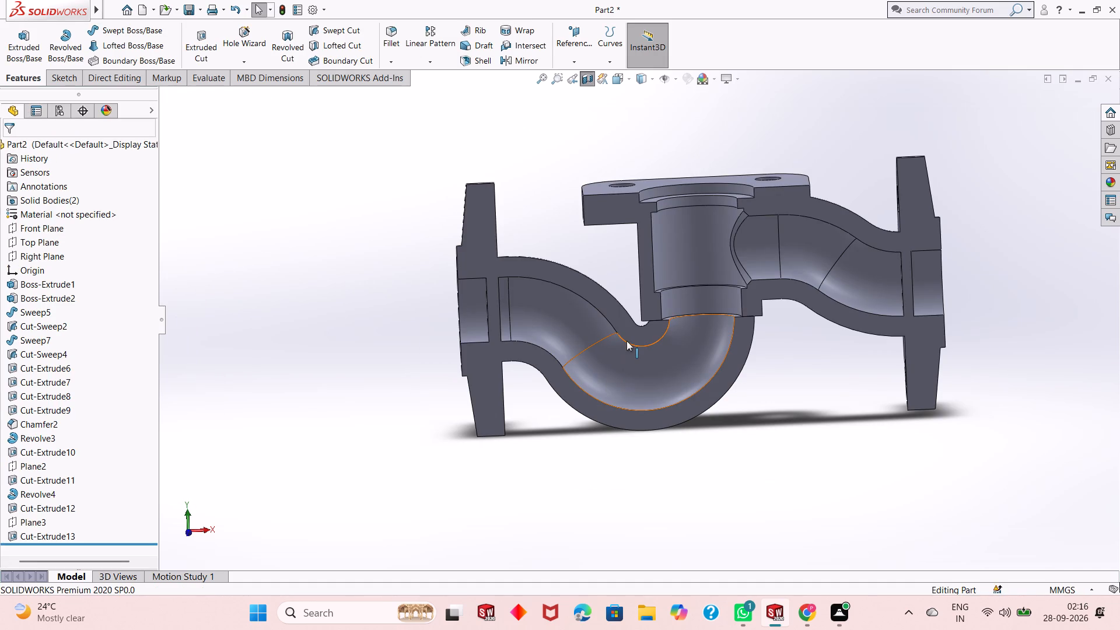
{"action": "scroll", "coordinate": [629, 322], "scroll_direction": "down", "scroll_amount": 2}
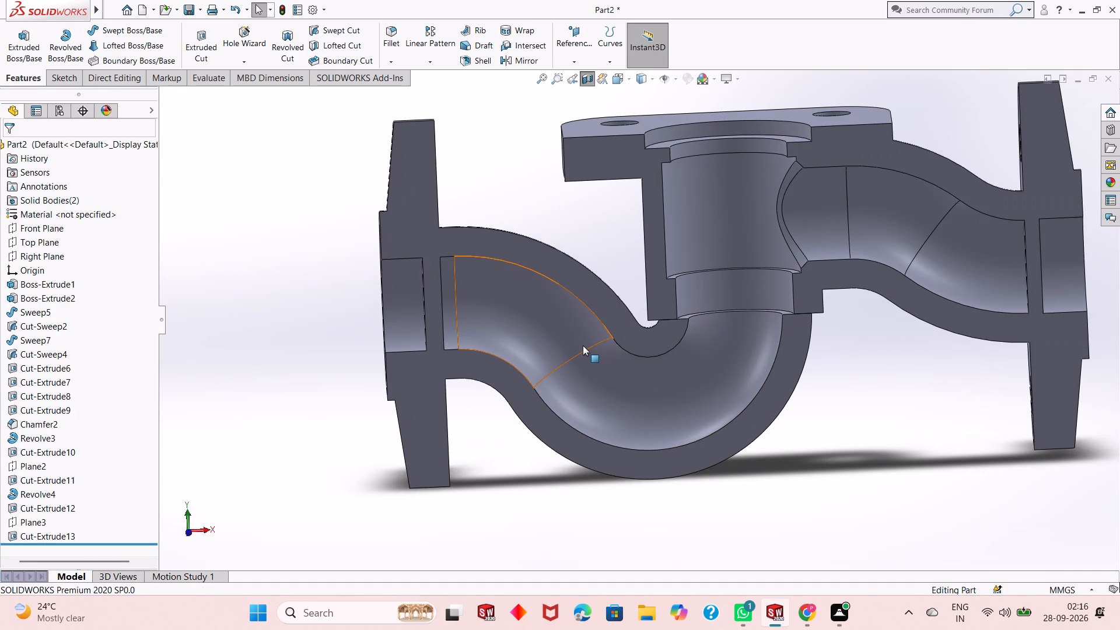
{"action": "scroll", "coordinate": [502, 316], "scroll_direction": "down", "scroll_amount": 2}
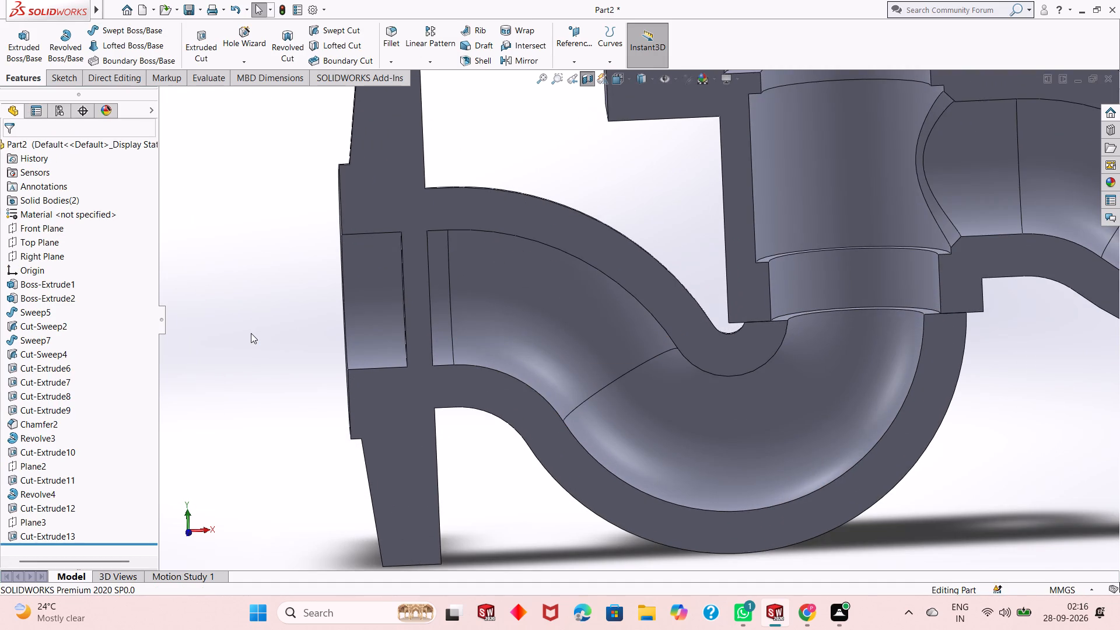
{"action": "middle_click_drag", "start_coordinate": [251, 343], "coordinate": [317, 360]}
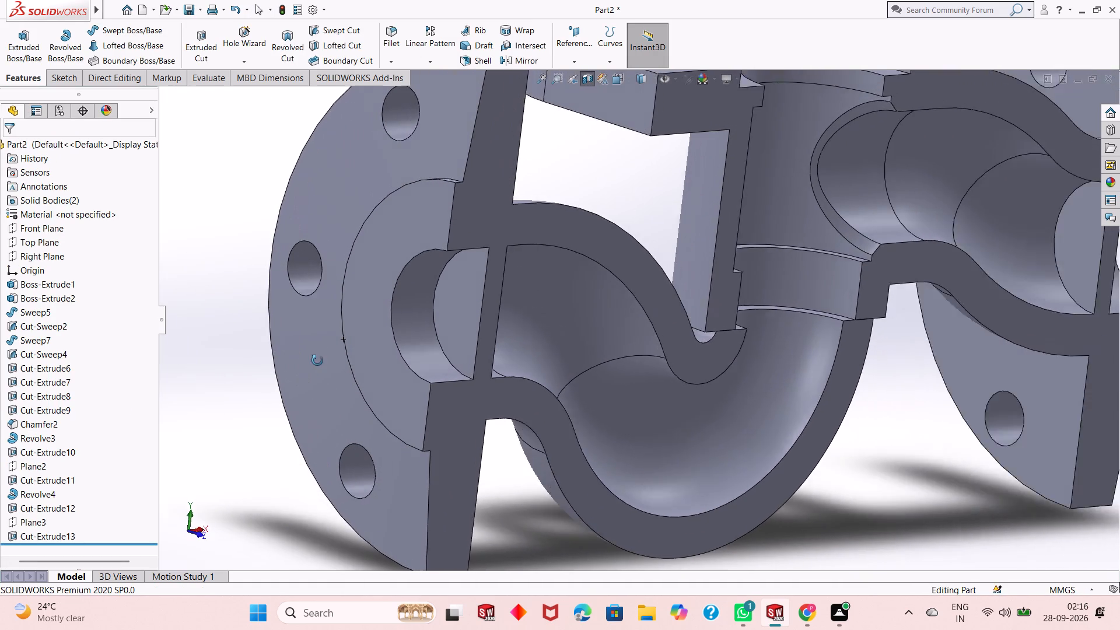
{"action": "middle_click_drag", "start_coordinate": [317, 360], "coordinate": [317, 356]}
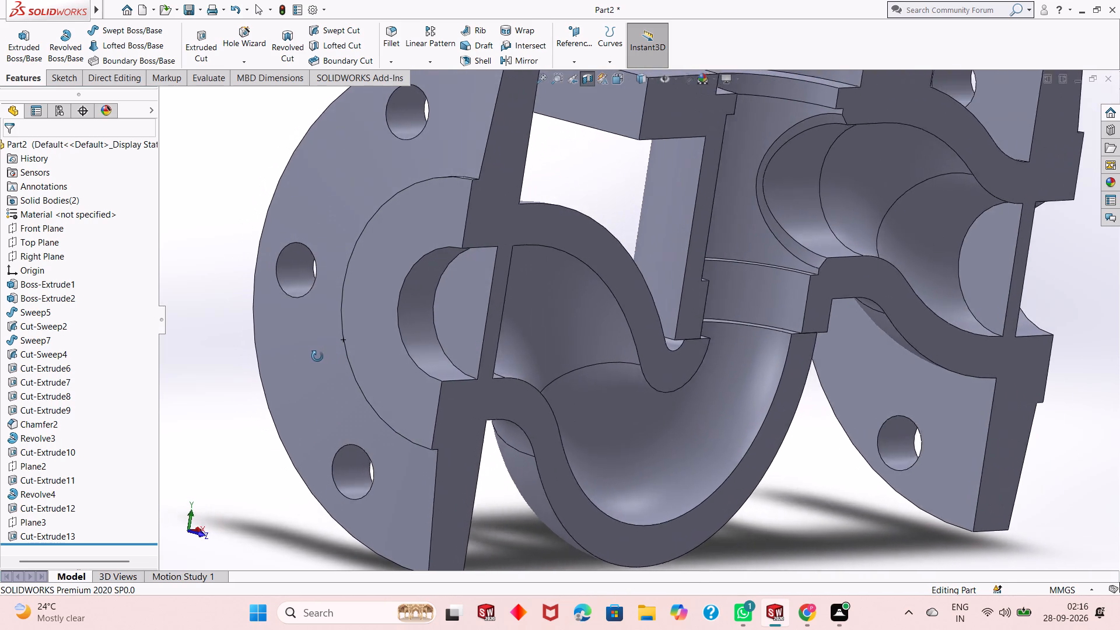
{"action": "middle_click_drag", "start_coordinate": [317, 356], "coordinate": [277, 353]}
{"action": "scroll", "coordinate": [280, 353], "scroll_direction": "up", "scroll_amount": 5}
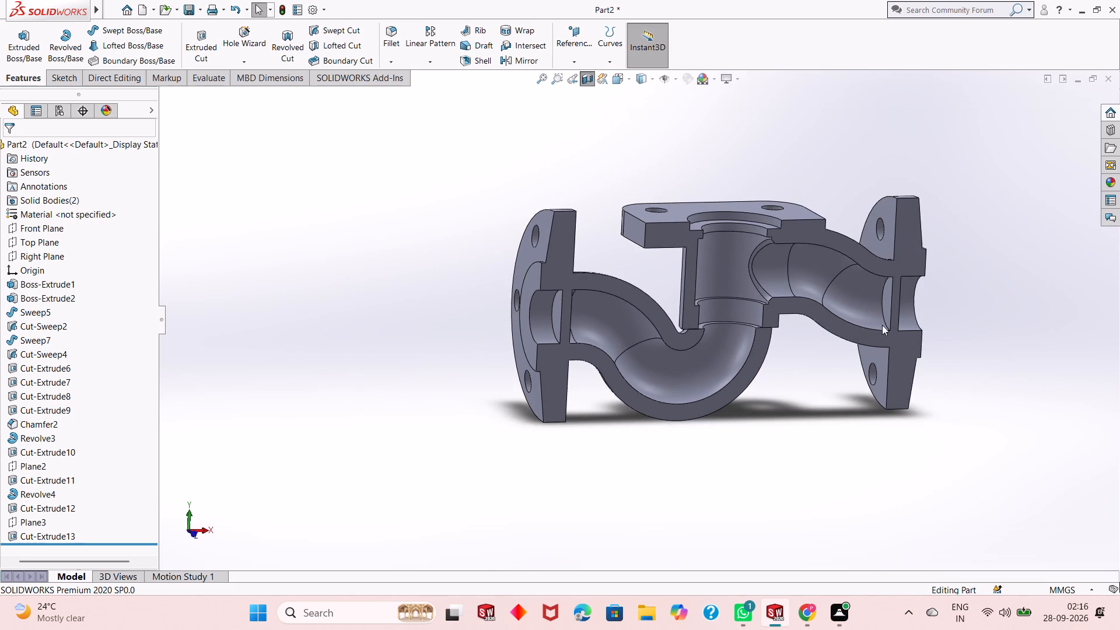
{"action": "scroll", "coordinate": [887, 322], "scroll_direction": "down", "scroll_amount": 2}
{"action": "middle_click_drag", "start_coordinate": [921, 335], "coordinate": [921, 337]}
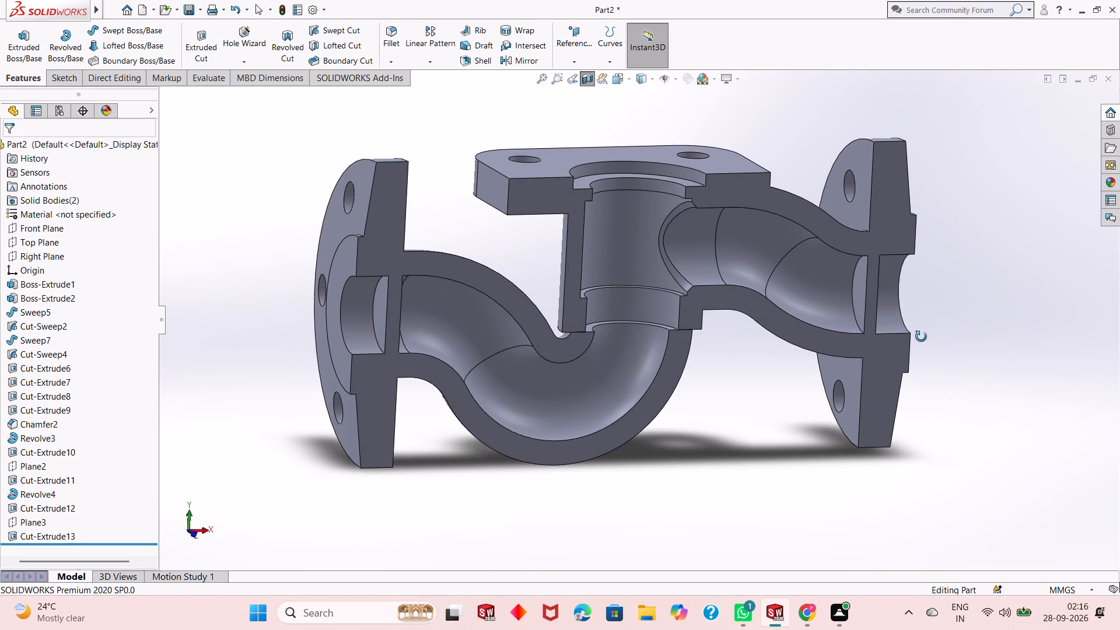
{"action": "middle_click_drag", "start_coordinate": [921, 337], "coordinate": [921, 339]}
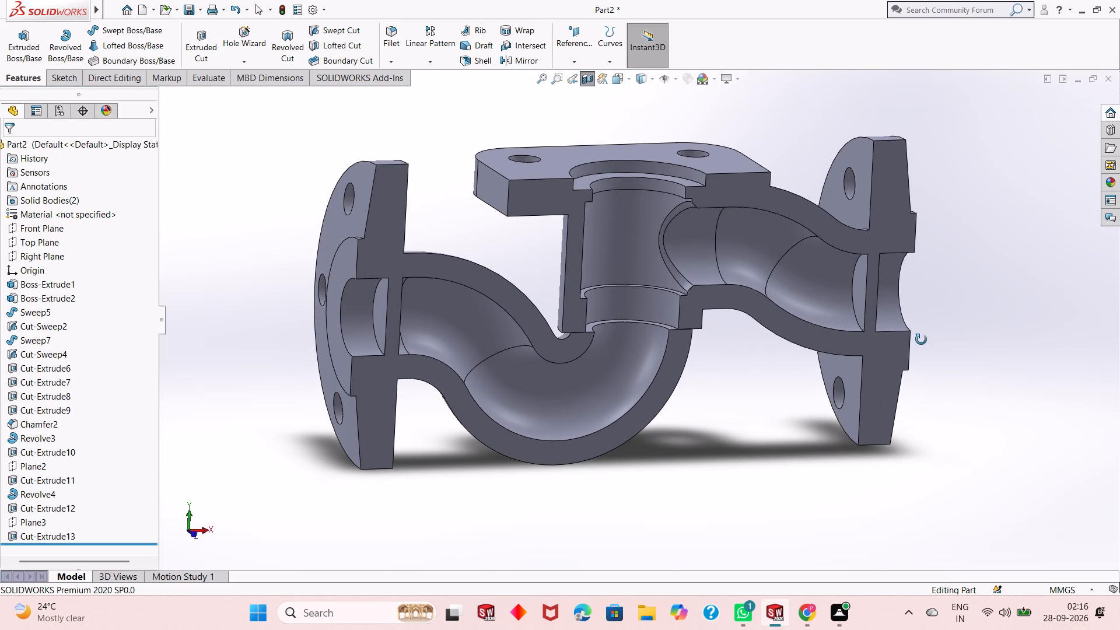
{"action": "middle_click_drag", "start_coordinate": [921, 339], "coordinate": [909, 340]}
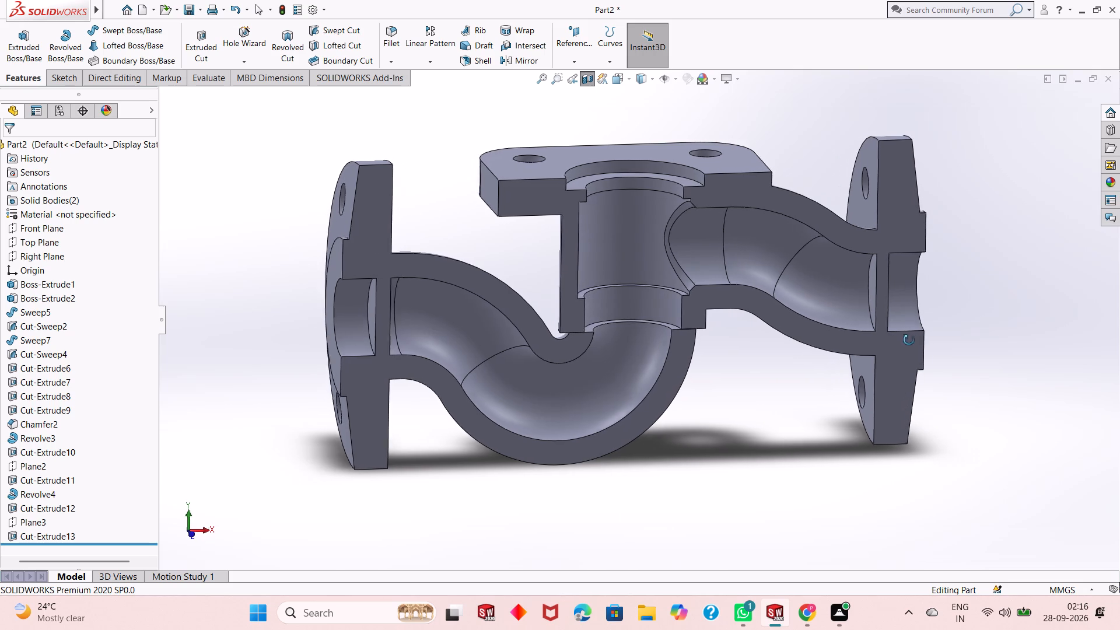
{"action": "middle_click_drag", "start_coordinate": [909, 340], "coordinate": [822, 365]}
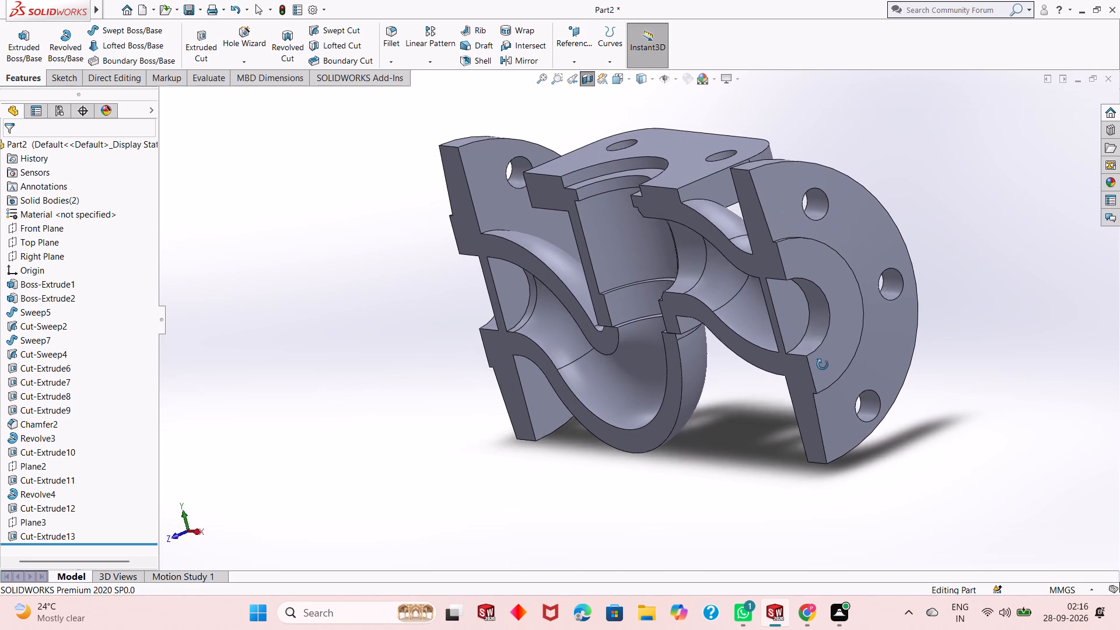
{"action": "middle_click_drag", "start_coordinate": [822, 365], "coordinate": [843, 353]}
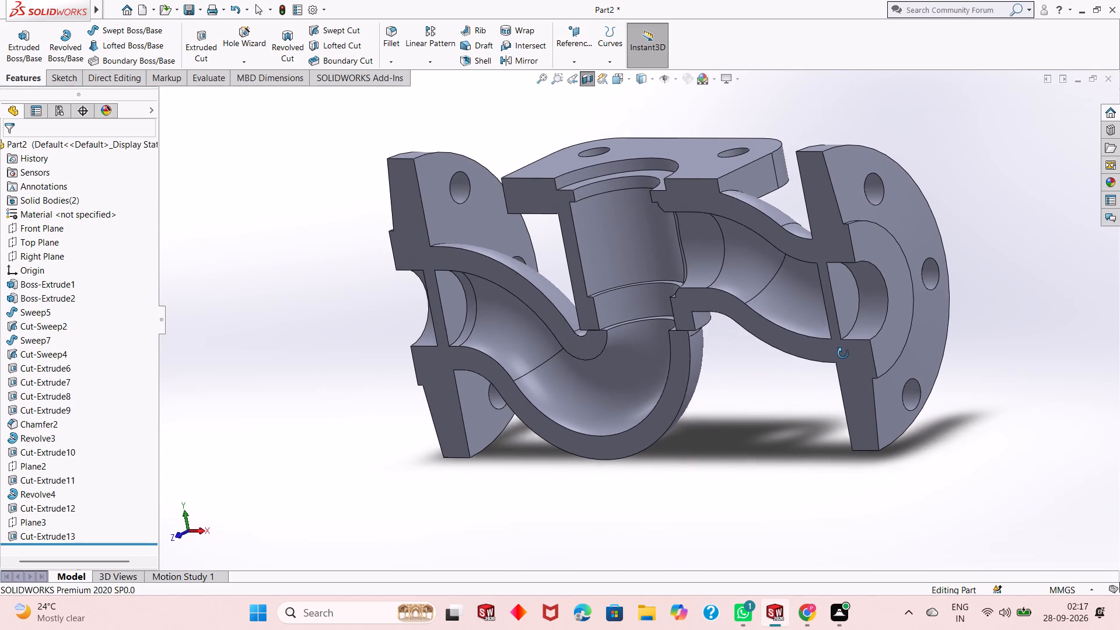
{"action": "middle_click_drag", "start_coordinate": [843, 353], "coordinate": [900, 326]}
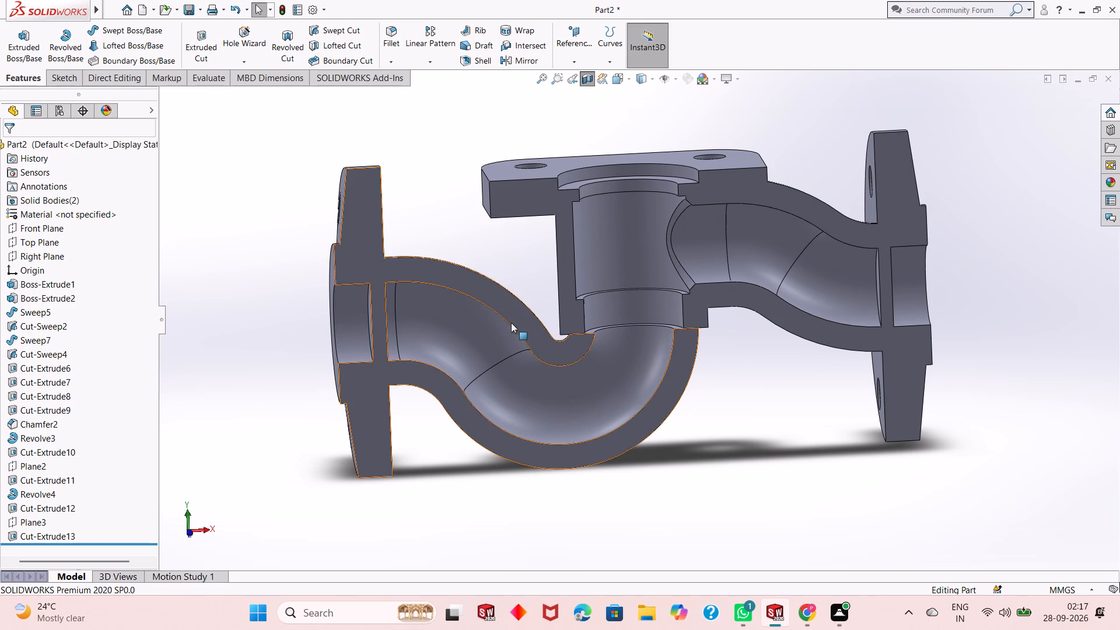
{"action": "left_click", "coordinate": [594, 80]}
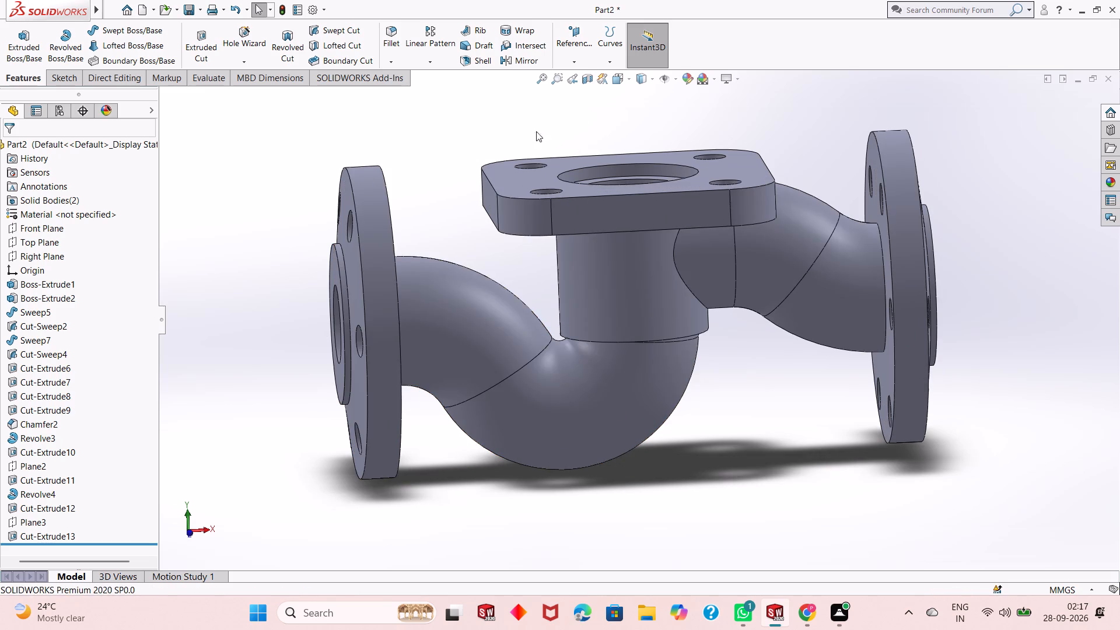
Edit the new flange's 65 mm bore cut, Cut-Extrude12, and set its blind depth to 40 mm.
{"action": "scroll", "coordinate": [506, 259], "scroll_direction": "up", "scroll_amount": 2}
{"action": "middle_click_drag", "start_coordinate": [509, 268], "coordinate": [589, 249]}
{"action": "middle_click_drag", "start_coordinate": [584, 243], "coordinate": [582, 239]}
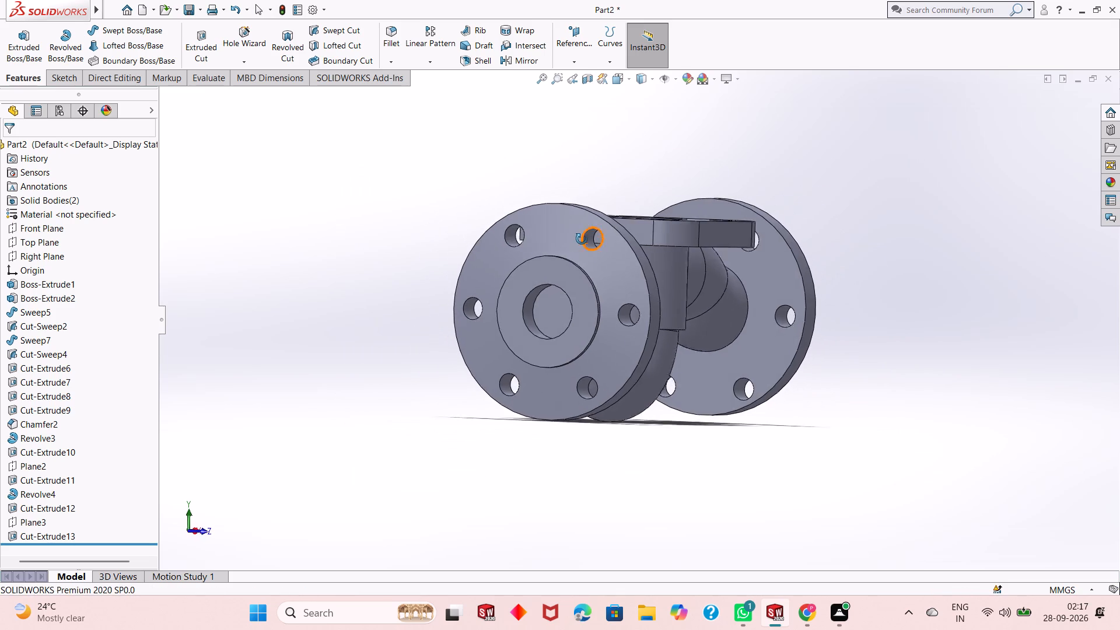
{"action": "middle_click_drag", "start_coordinate": [582, 239], "coordinate": [554, 233]}
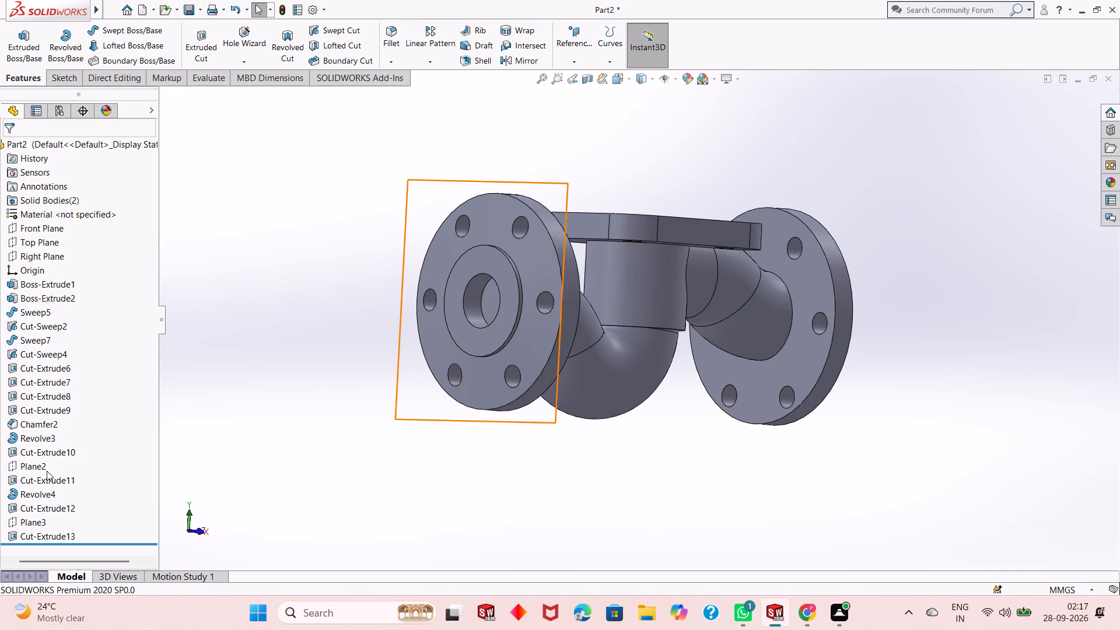
{"action": "scroll", "coordinate": [29, 447], "scroll_direction": "down", "scroll_amount": 1}
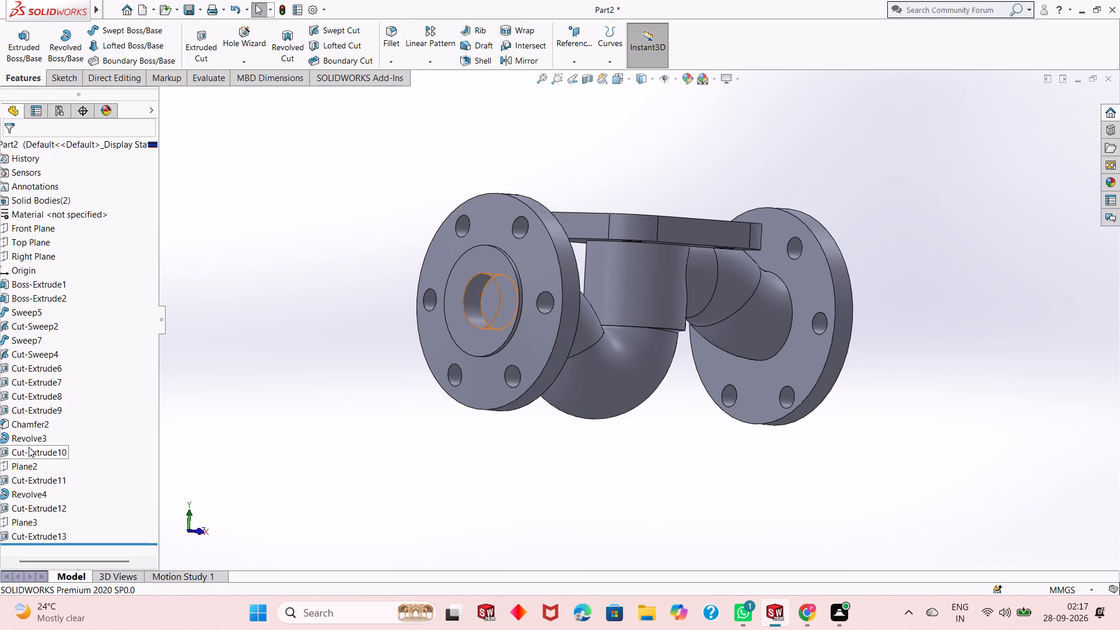
{"action": "scroll", "coordinate": [29, 447], "scroll_direction": "up", "scroll_amount": 1}
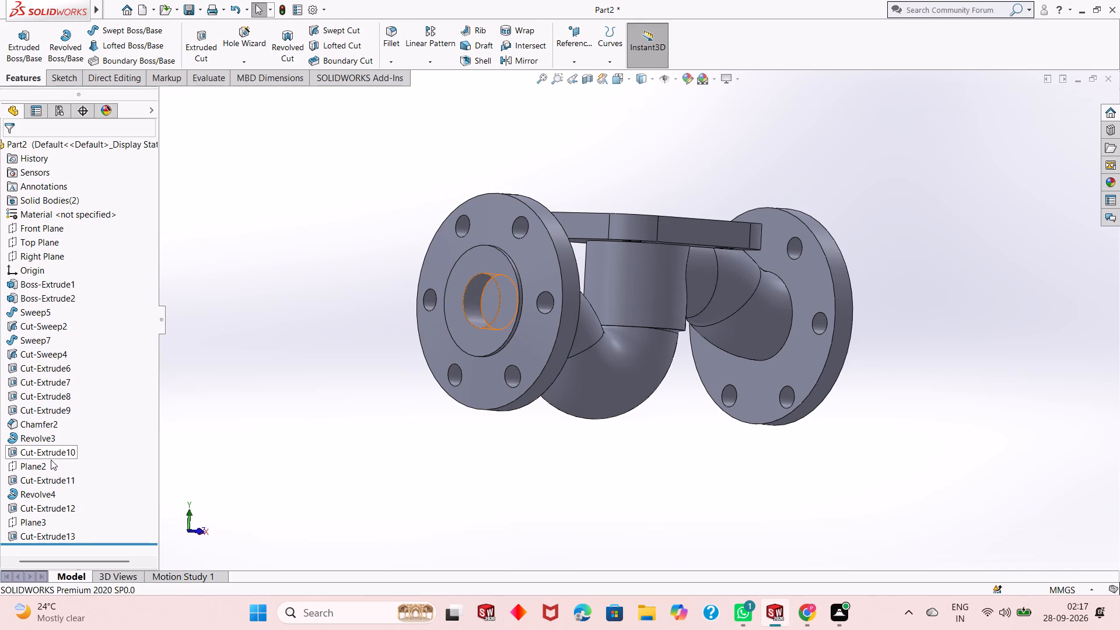
{"action": "left_click", "coordinate": [39, 509]}
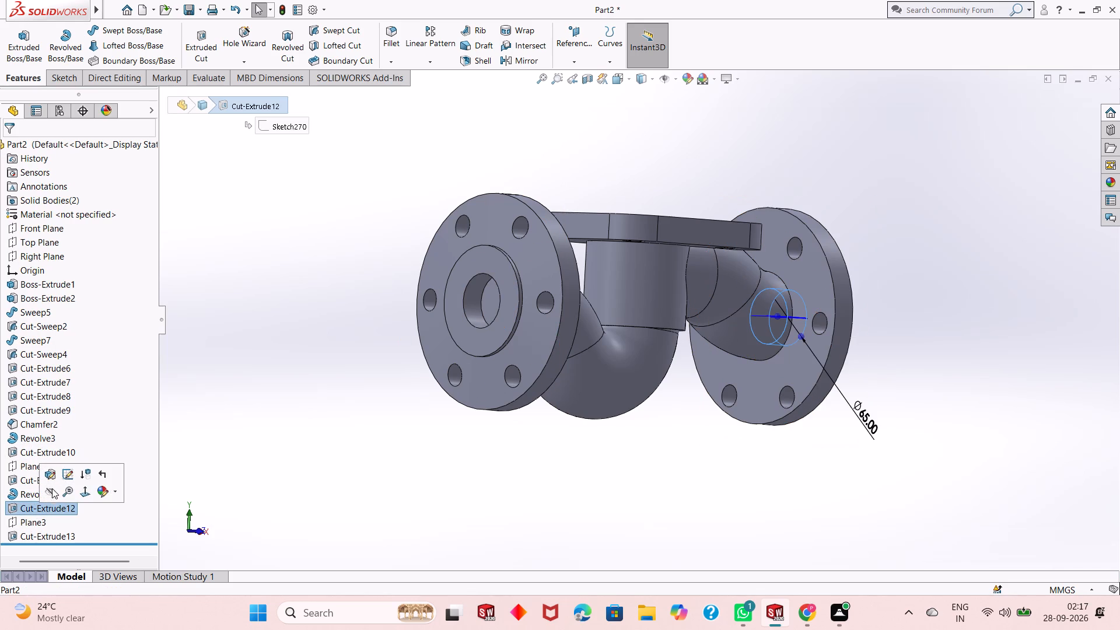
{"action": "left_click", "coordinate": [55, 476]}
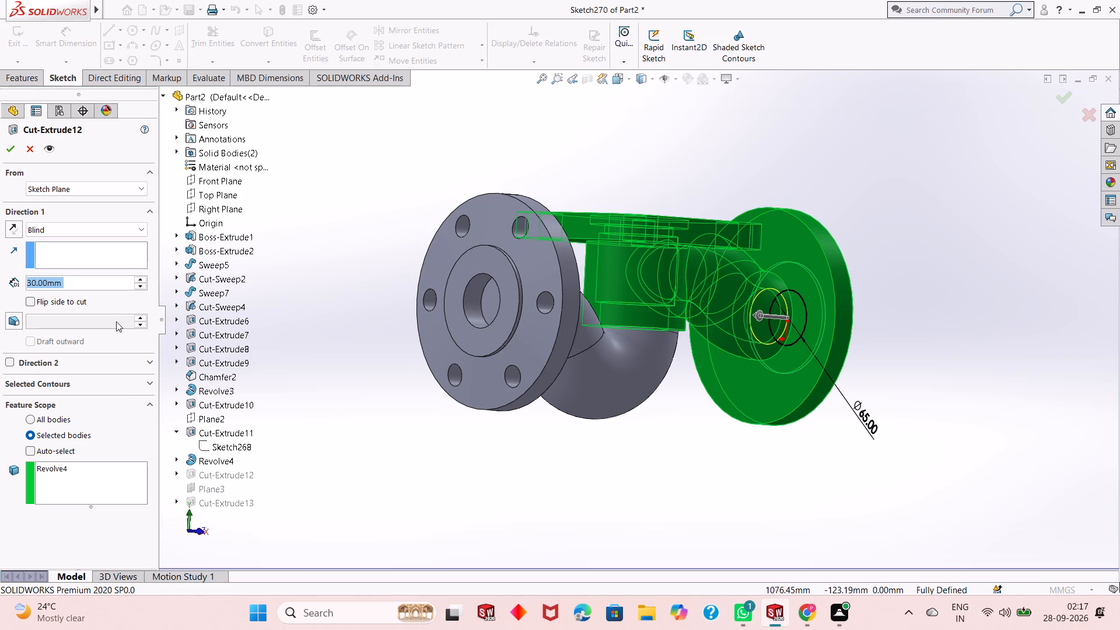
{"action": "type", "text": "40"}
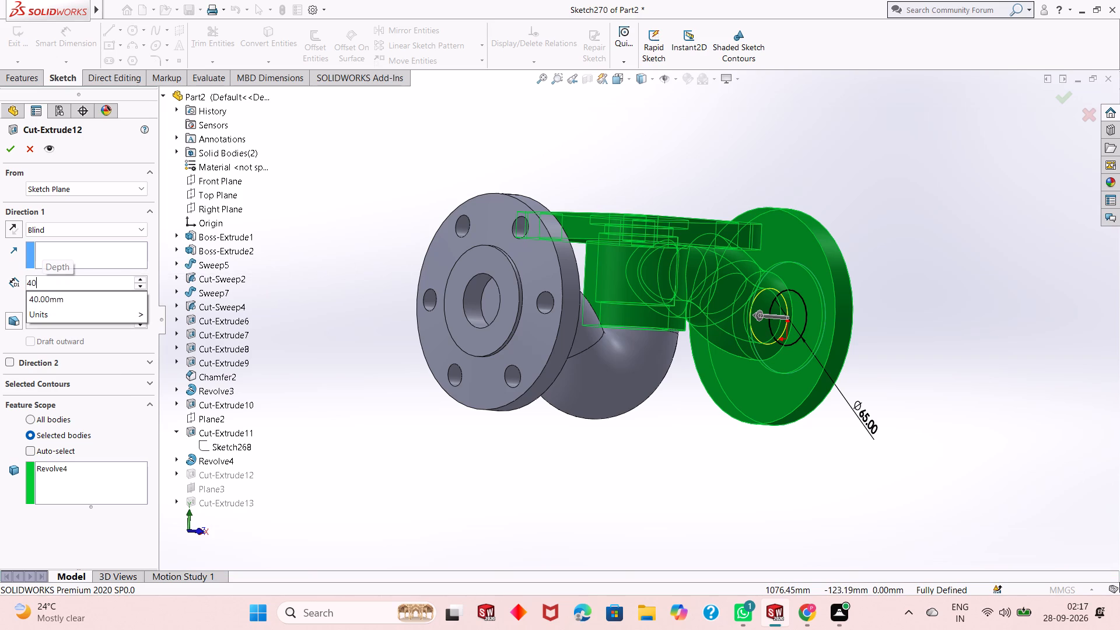
{"action": "key", "text": "Return"}
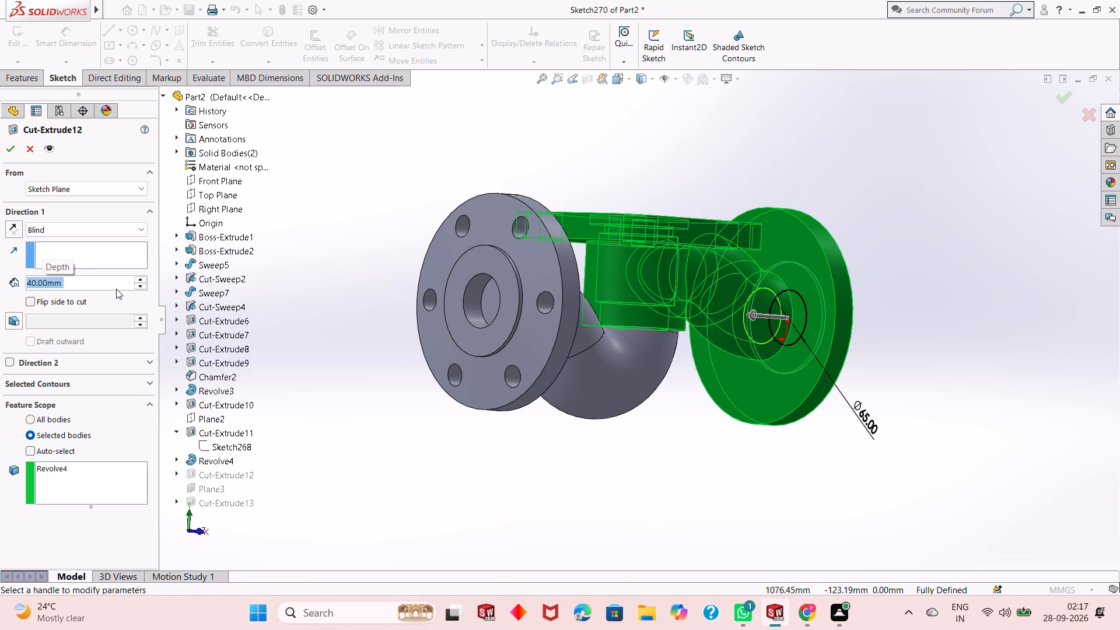
{"action": "left_click", "coordinate": [6, 148]}
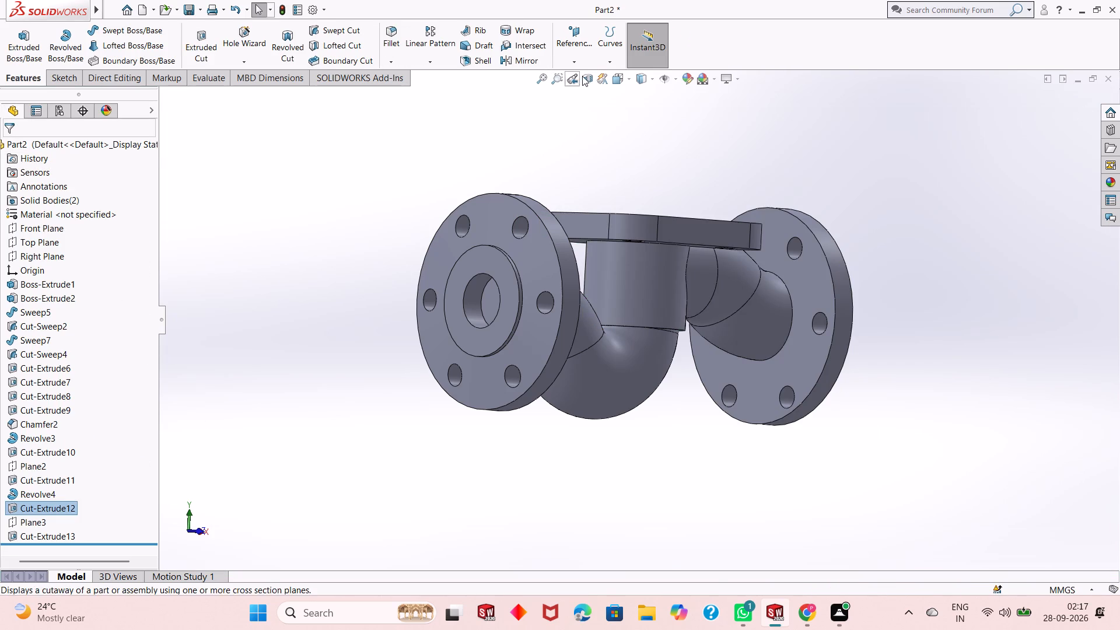
Preview a Front Plane section through the body to check the bore depths, and close it without keeping the section.
{"action": "left_click", "coordinate": [584, 76]}
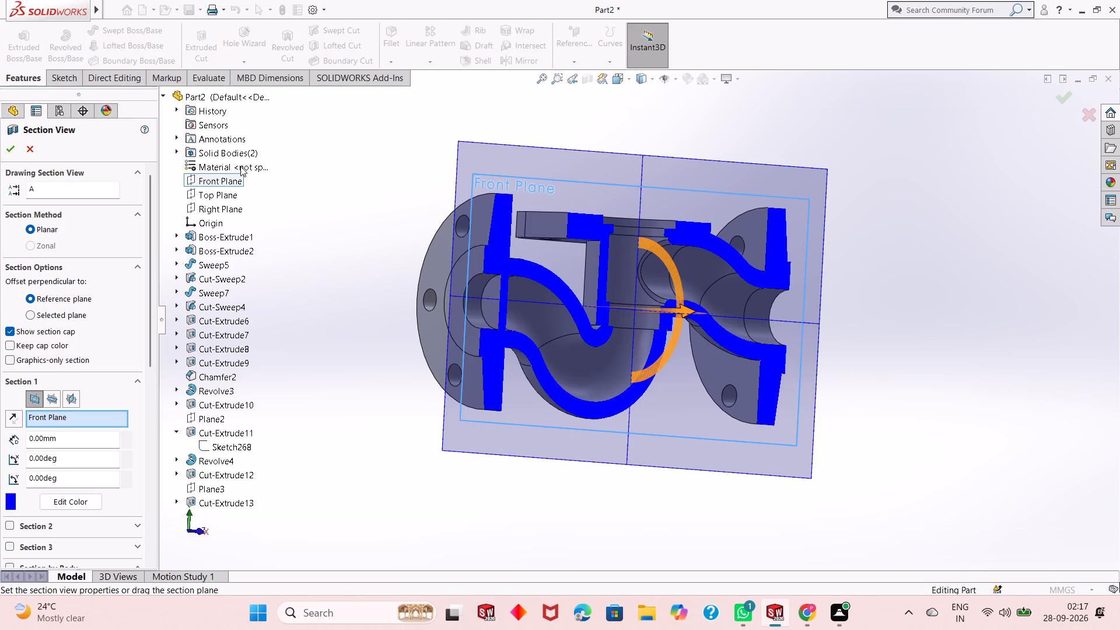
{"action": "left_click", "coordinate": [30, 146]}
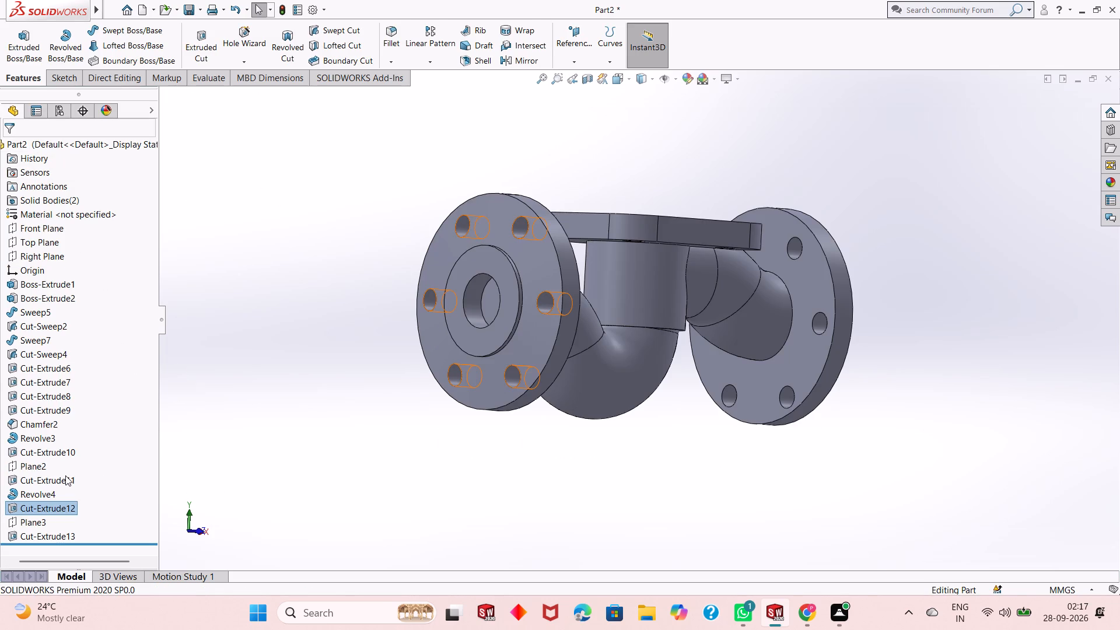
Edit the 64 mm bore cut in the other pipe flange, Cut-Extrude10, and set its blind depth to 40 mm.
{"action": "left_click", "coordinate": [64, 451]}
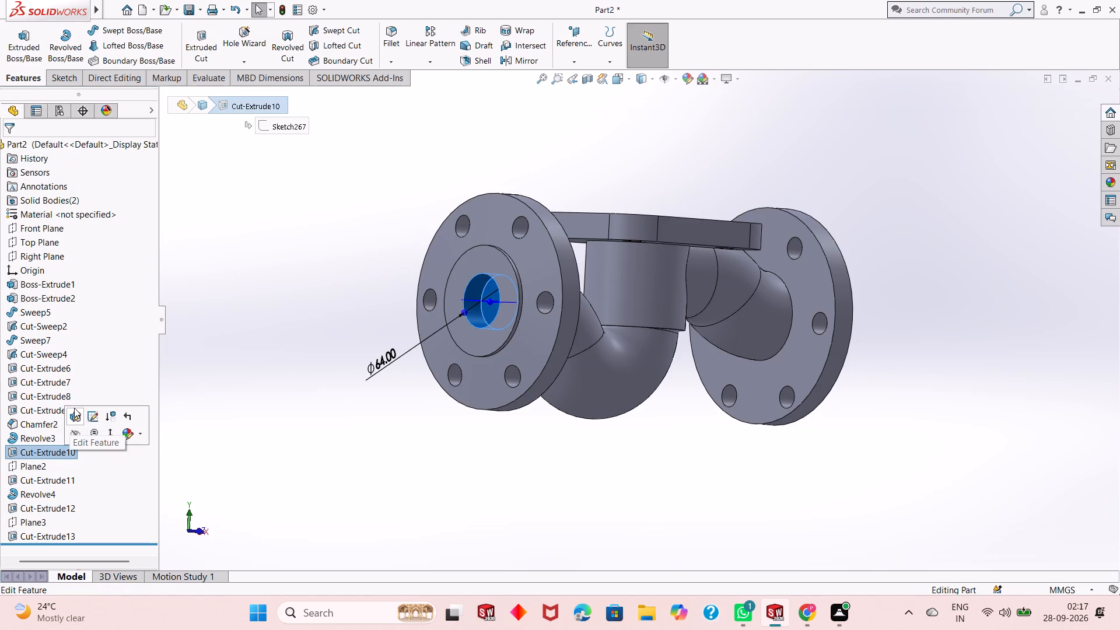
{"action": "left_click", "coordinate": [74, 412]}
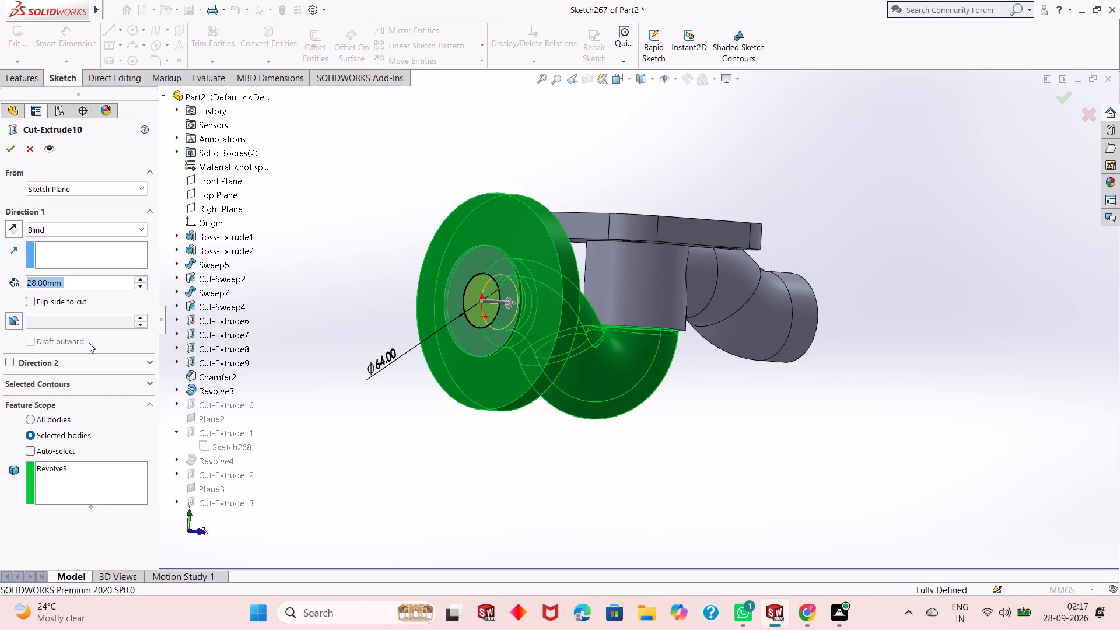
{"action": "type", "text": "40"}
{"action": "key", "text": "Return"}
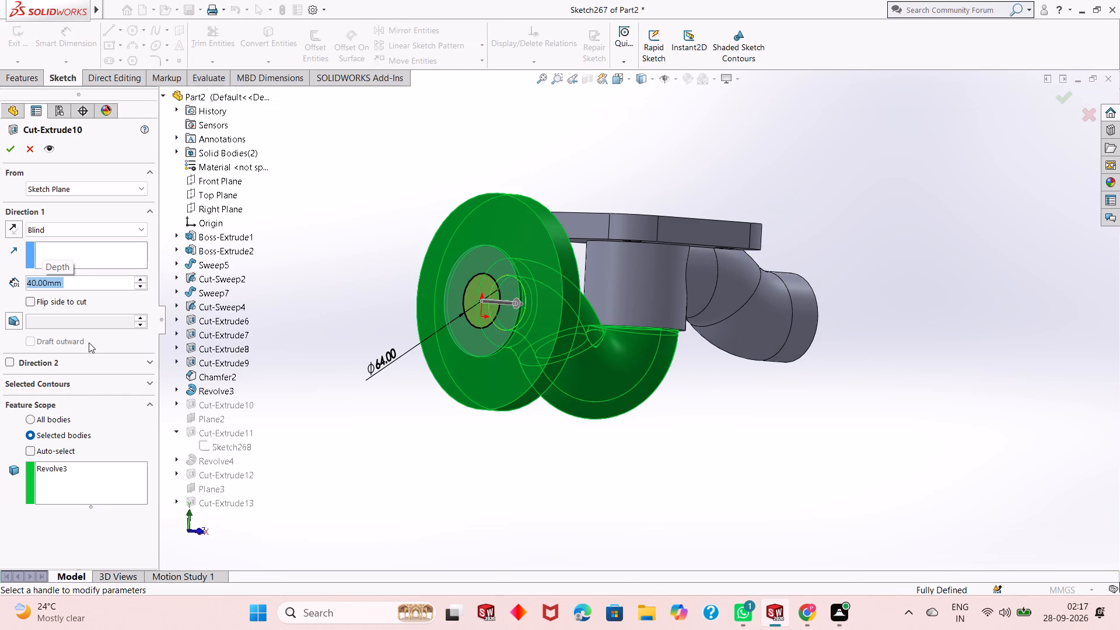
{"action": "left_click", "coordinate": [9, 149]}
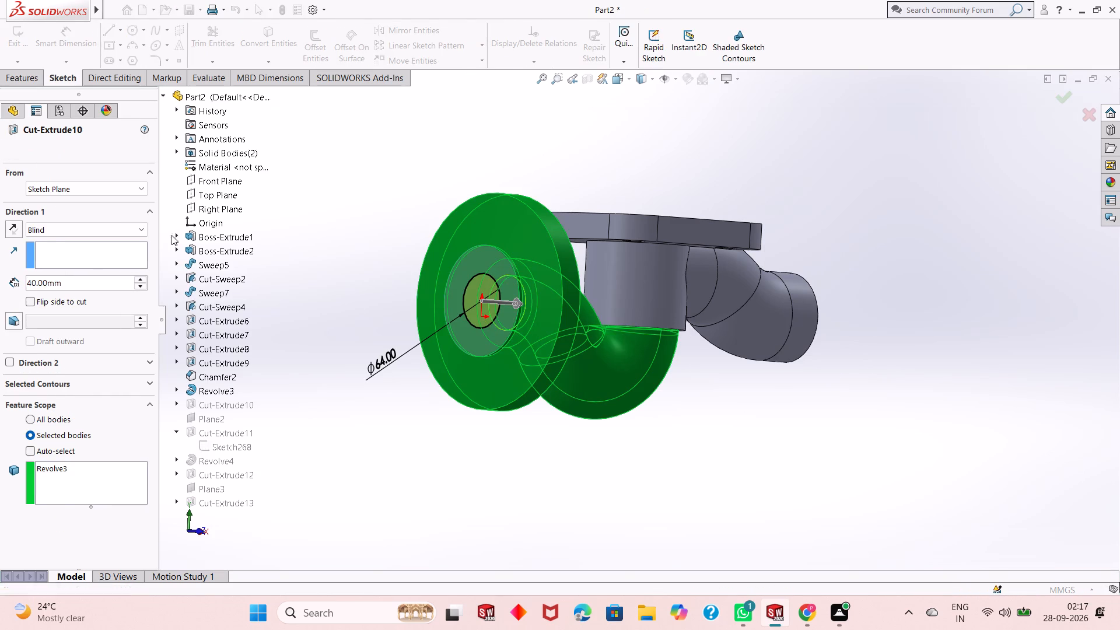
{"action": "left_click", "coordinate": [356, 328]}
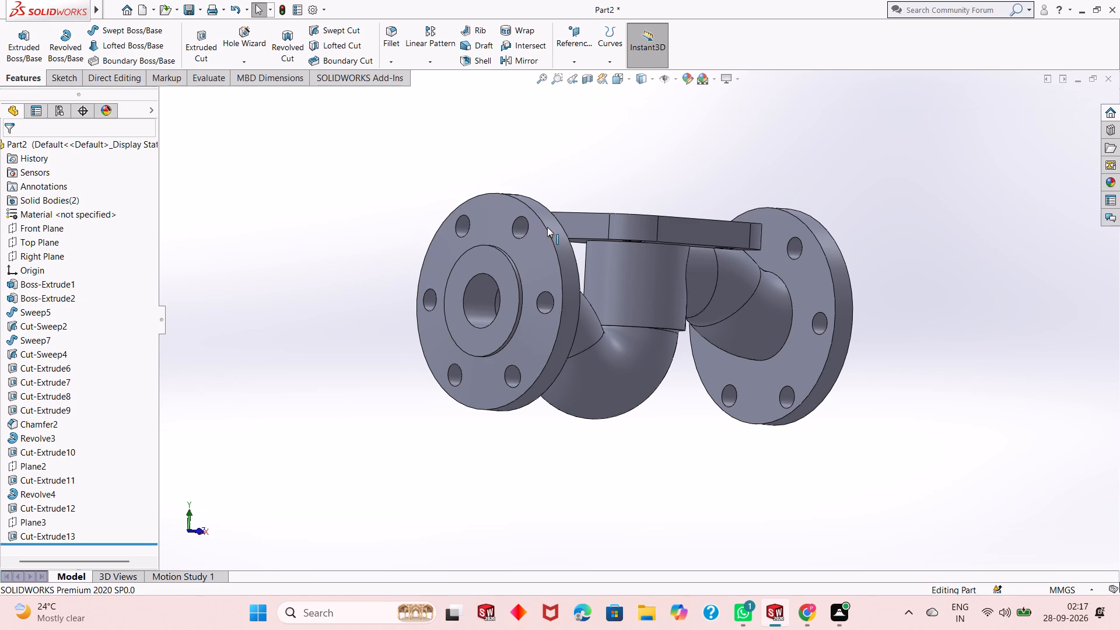
Section the valve body along the Front Plane and keep the section view on.
{"action": "middle_click_drag", "start_coordinate": [549, 237], "coordinate": [525, 251]}
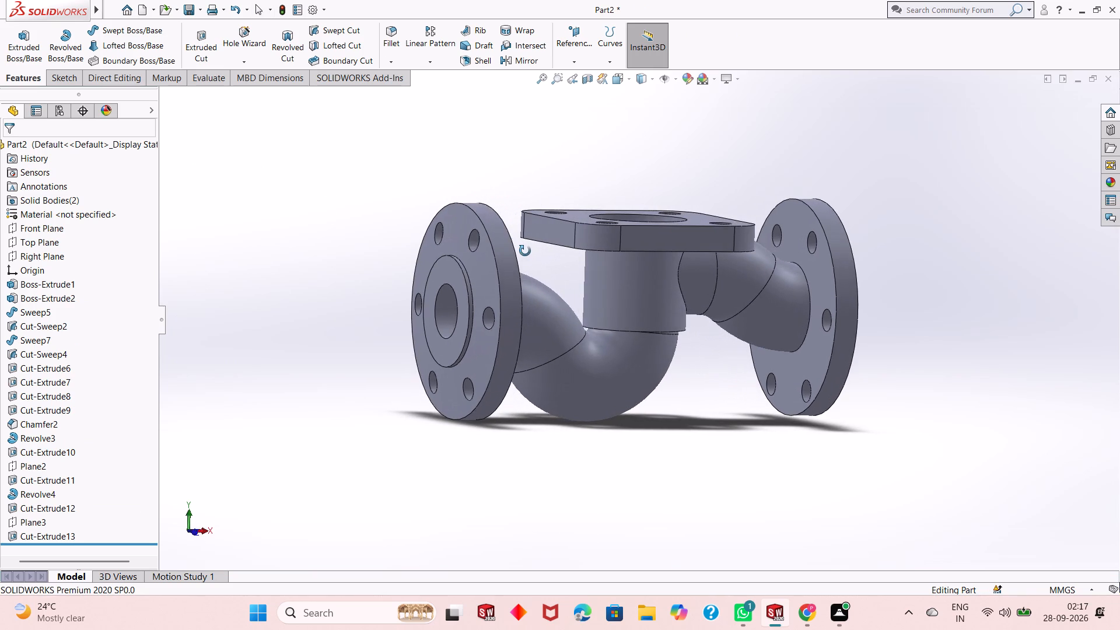
{"action": "middle_click_drag", "start_coordinate": [525, 251], "coordinate": [513, 249]}
{"action": "left_click", "coordinate": [588, 79]}
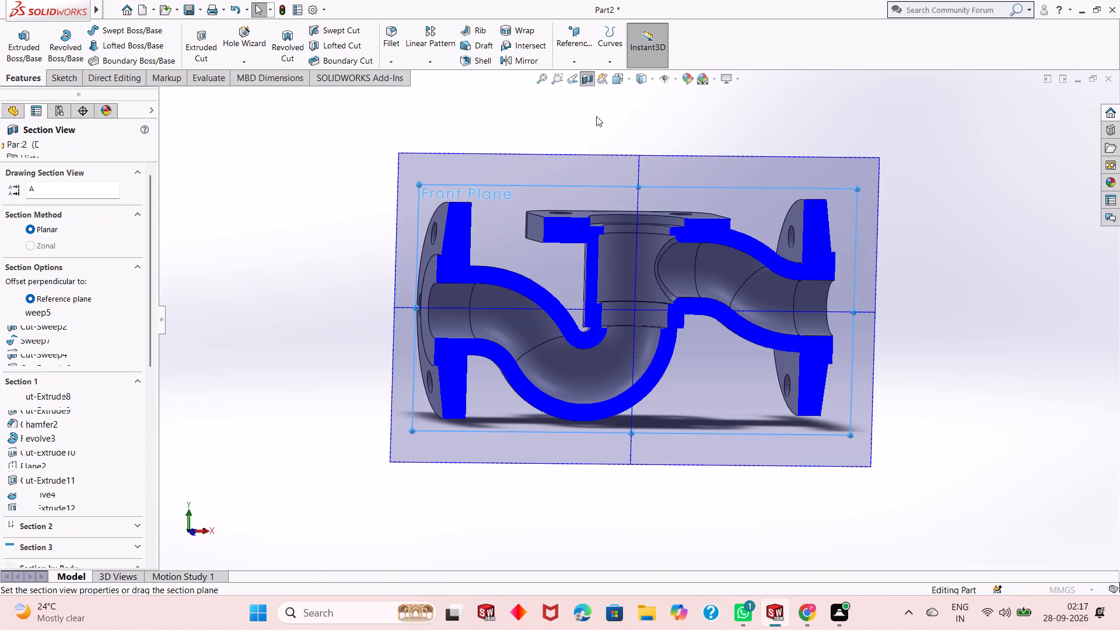
{"action": "left_click", "coordinate": [9, 144]}
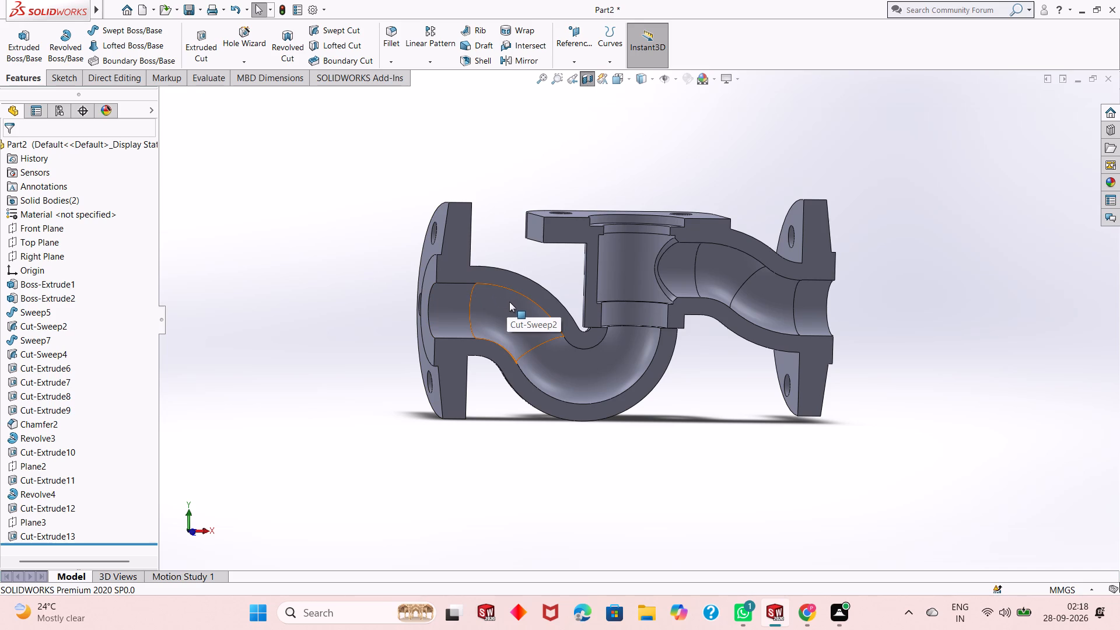
Examine the sectioned valve body, checking how both flange bores, the swept passages and the central stepped bore connect.
{"action": "scroll", "coordinate": [635, 297], "scroll_direction": "down", "scroll_amount": 2}
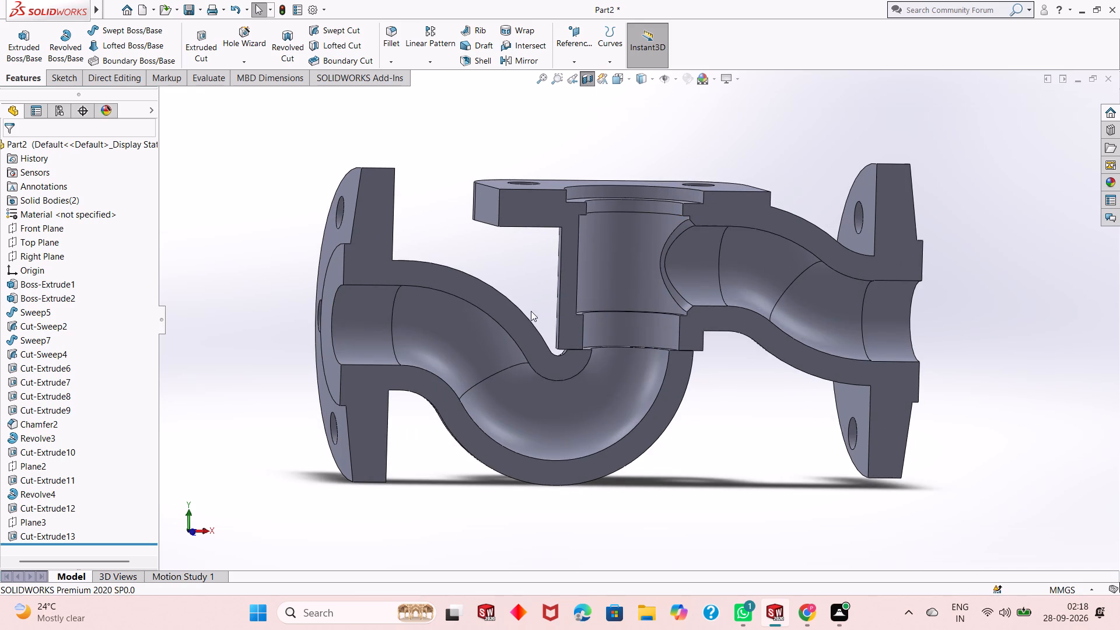
{"action": "scroll", "coordinate": [528, 316], "scroll_direction": "up", "scroll_amount": 1}
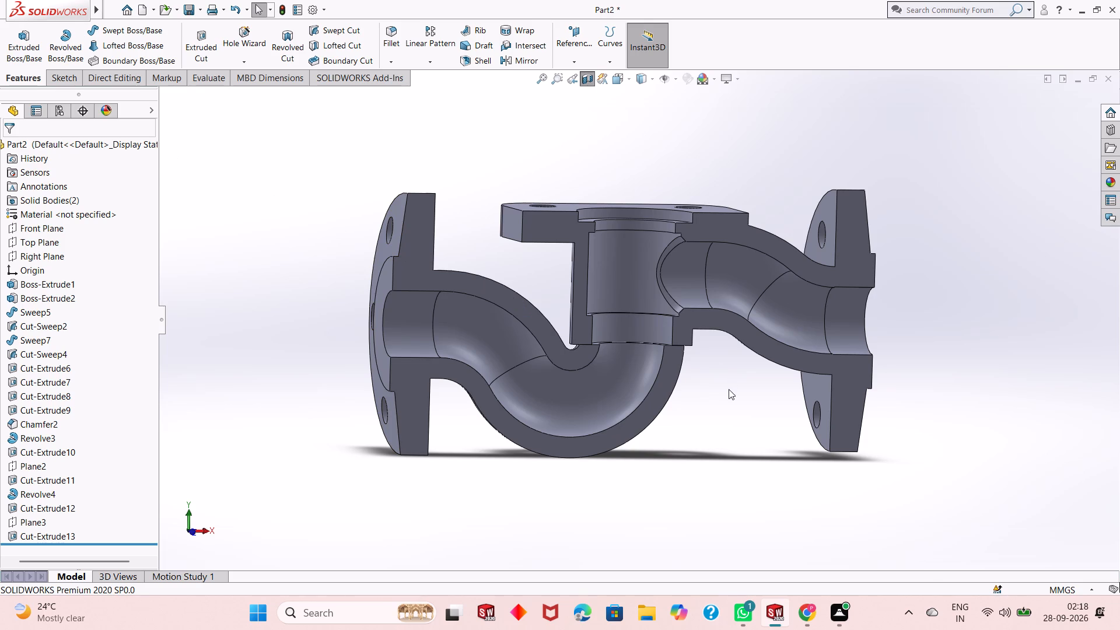
{"action": "middle_click_drag", "start_coordinate": [727, 397], "coordinate": [715, 394]}
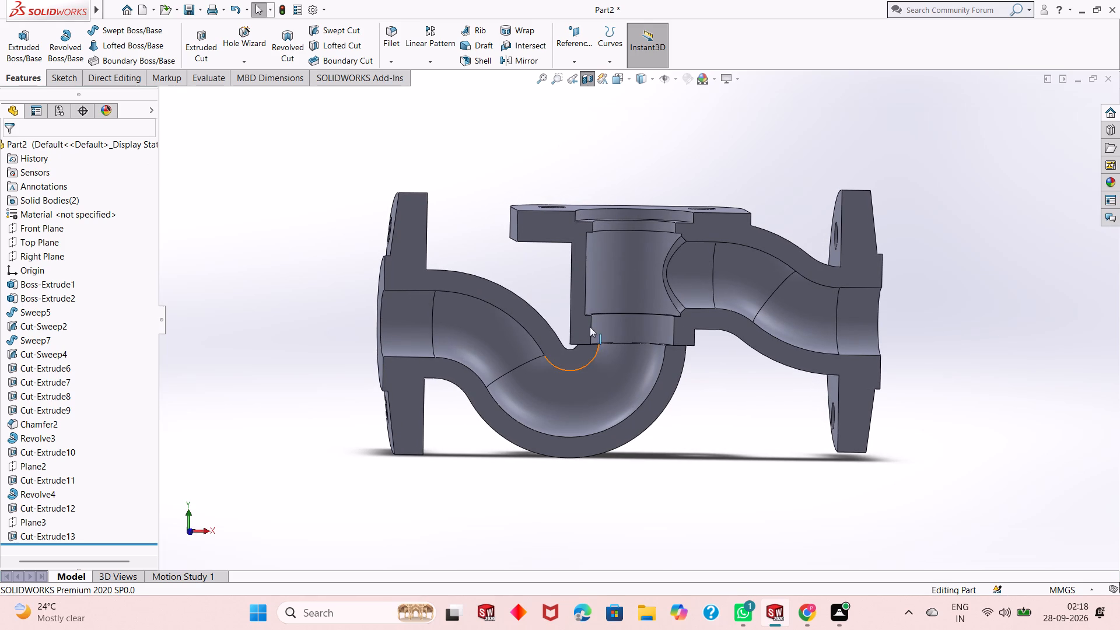
{"action": "scroll", "coordinate": [617, 316], "scroll_direction": "down", "scroll_amount": 2}
{"action": "scroll", "coordinate": [617, 316], "scroll_direction": "up", "scroll_amount": 1}
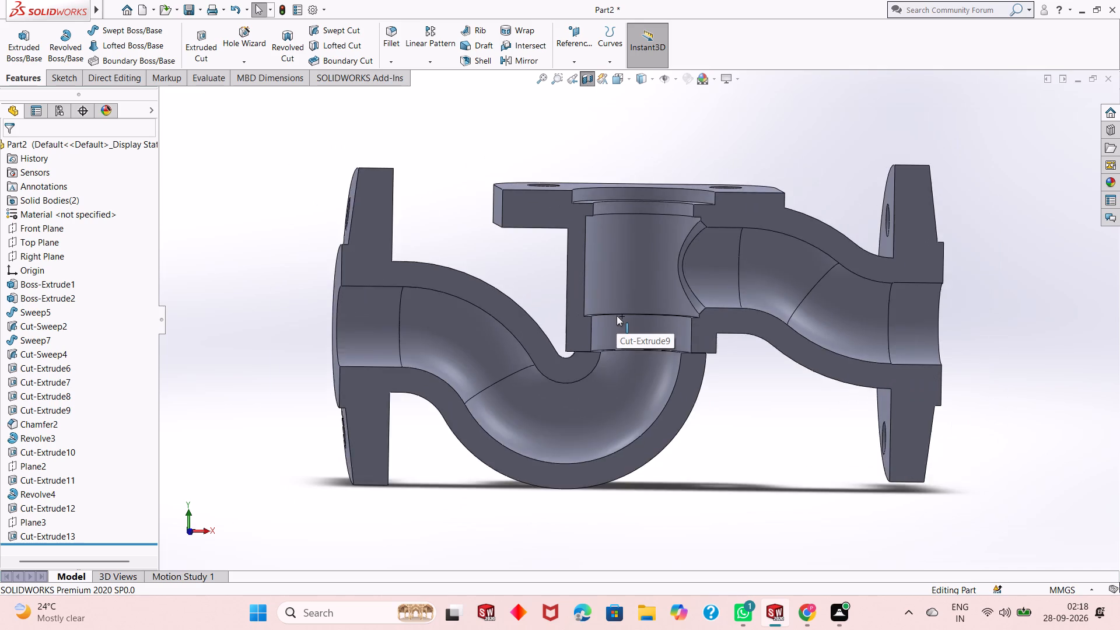
{"action": "scroll", "coordinate": [616, 316], "scroll_direction": "up", "scroll_amount": 1}
{"action": "scroll", "coordinate": [616, 307], "scroll_direction": "down", "scroll_amount": 2}
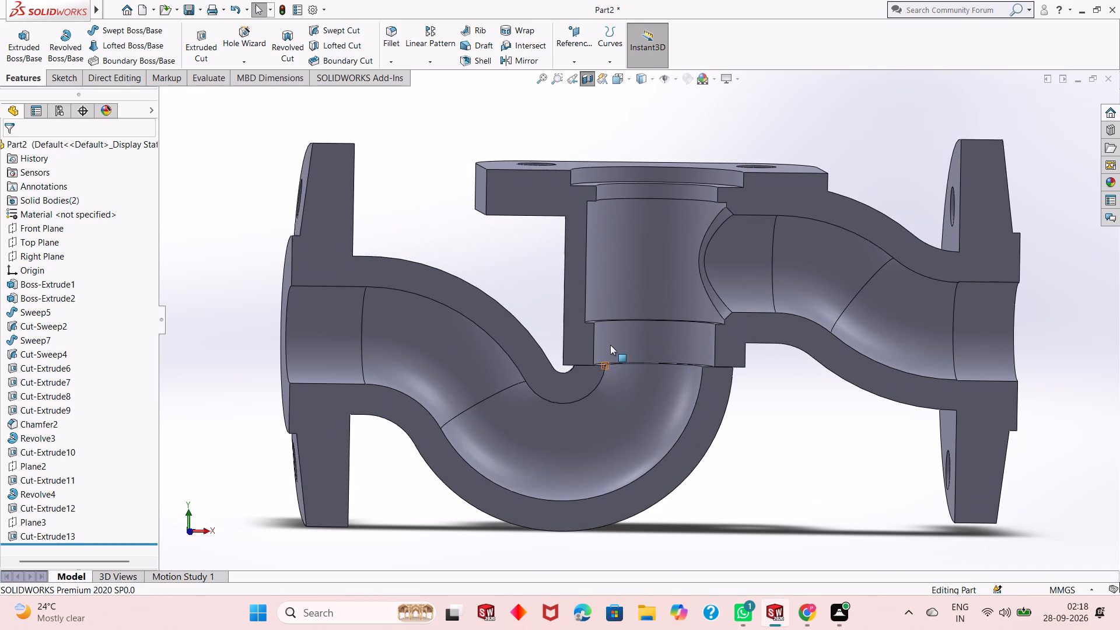
{"action": "scroll", "coordinate": [610, 345], "scroll_direction": "down", "scroll_amount": 1}
{"action": "scroll", "coordinate": [611, 345], "scroll_direction": "up", "scroll_amount": 3}
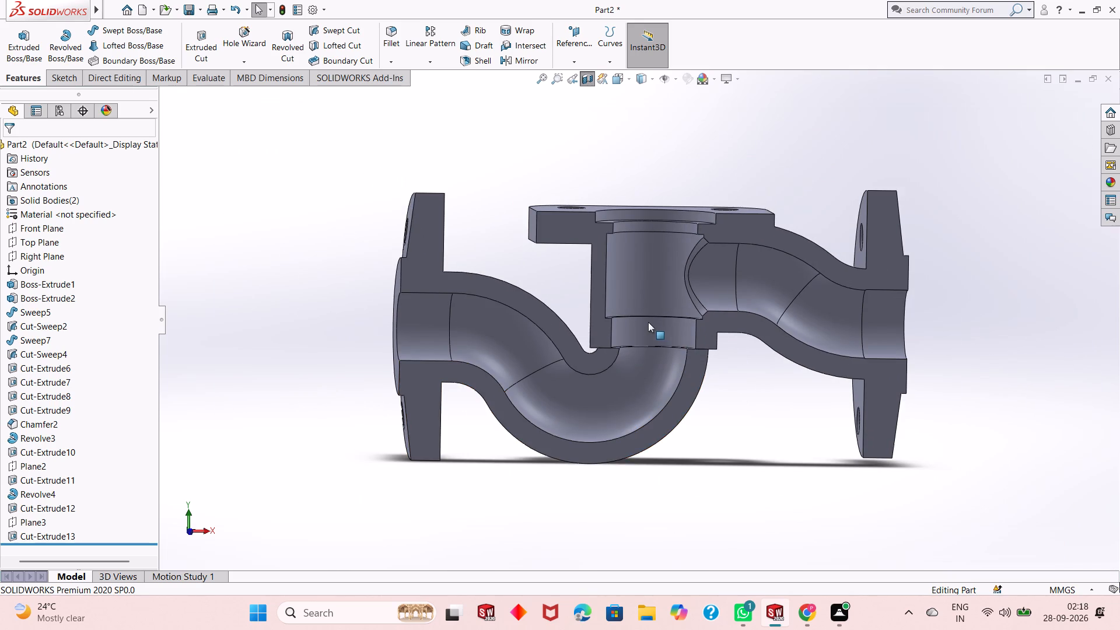
{"action": "scroll", "coordinate": [648, 322], "scroll_direction": "up", "scroll_amount": 1}
{"action": "scroll", "coordinate": [670, 318], "scroll_direction": "down", "scroll_amount": 1}
{"action": "scroll", "coordinate": [658, 317], "scroll_direction": "up", "scroll_amount": 1}
{"action": "scroll", "coordinate": [649, 265], "scroll_direction": "down", "scroll_amount": 1}
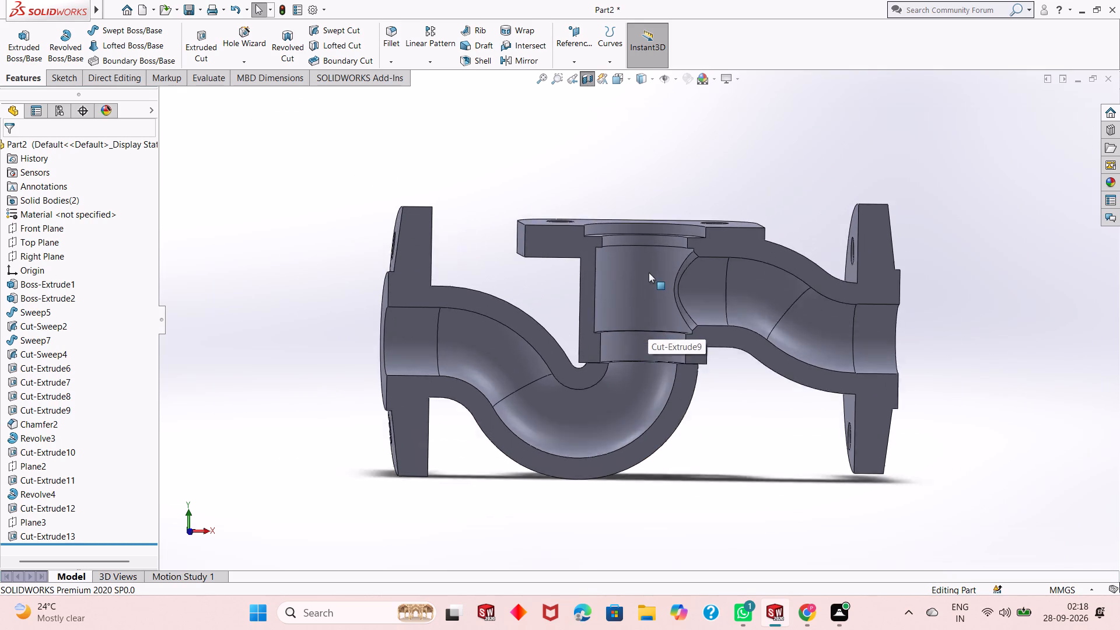
{"action": "scroll", "coordinate": [649, 272], "scroll_direction": "down", "scroll_amount": 3}
{"action": "scroll", "coordinate": [643, 335], "scroll_direction": "up", "scroll_amount": 1}
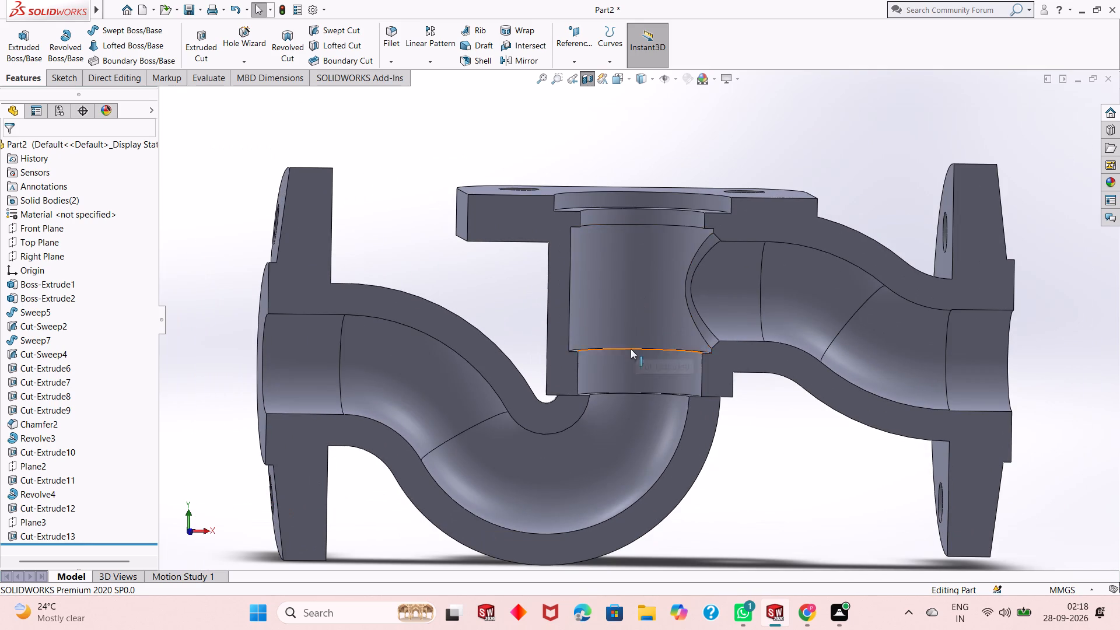
{"action": "scroll", "coordinate": [631, 349], "scroll_direction": "down", "scroll_amount": 1}
{"action": "scroll", "coordinate": [629, 350], "scroll_direction": "up", "scroll_amount": 3}
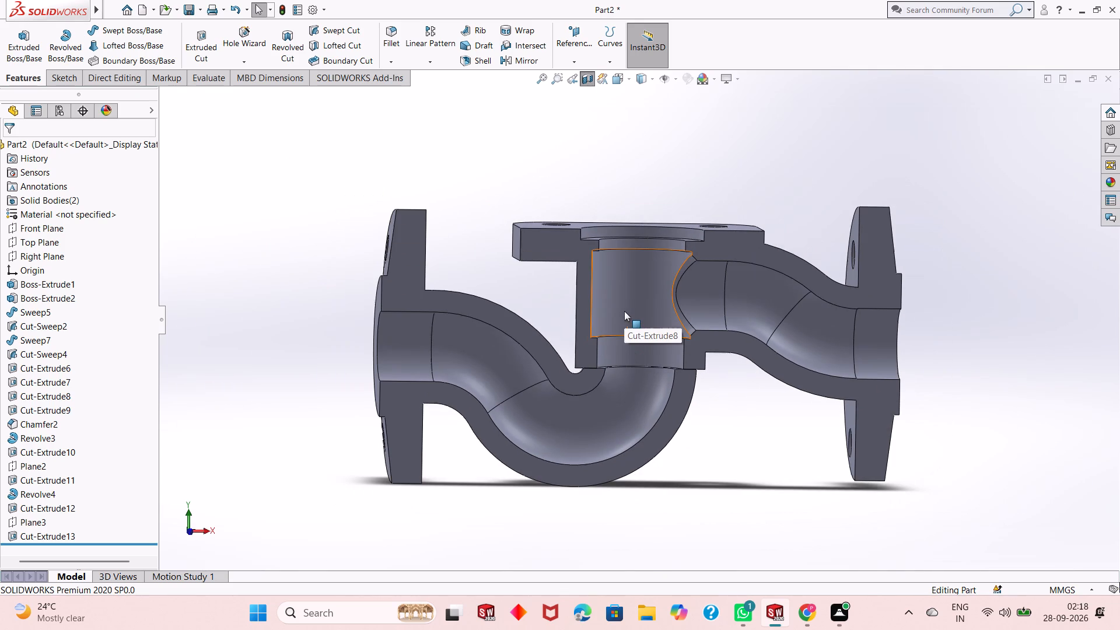
{"action": "scroll", "coordinate": [621, 311], "scroll_direction": "up", "scroll_amount": 1}
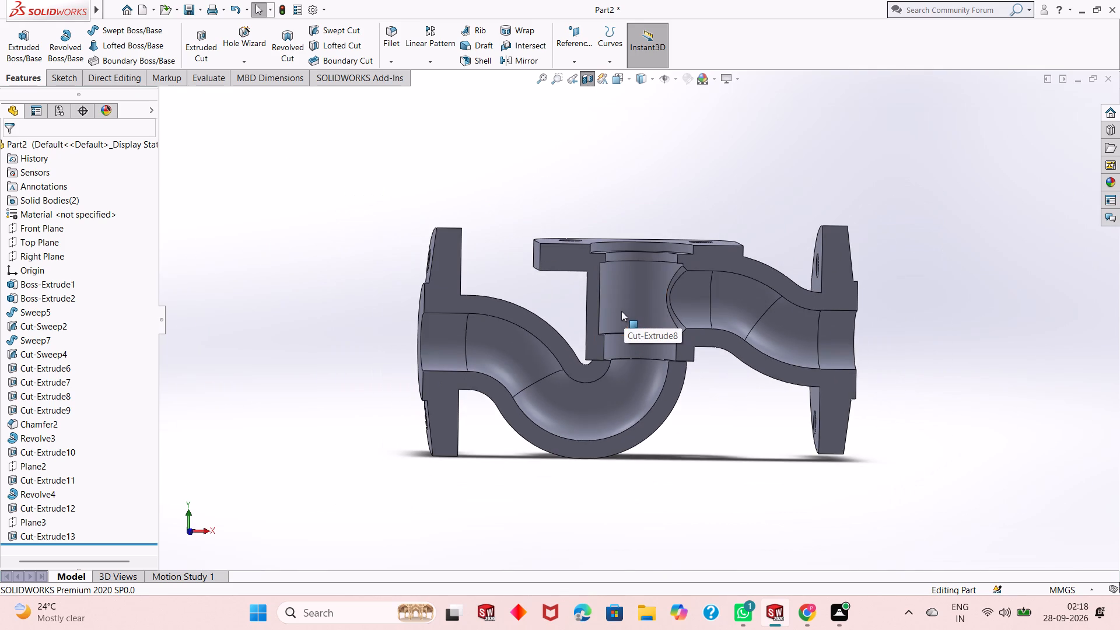
{"action": "scroll", "coordinate": [632, 289], "scroll_direction": "down", "scroll_amount": 2}
{"action": "scroll", "coordinate": [633, 336], "scroll_direction": "down", "scroll_amount": 2}
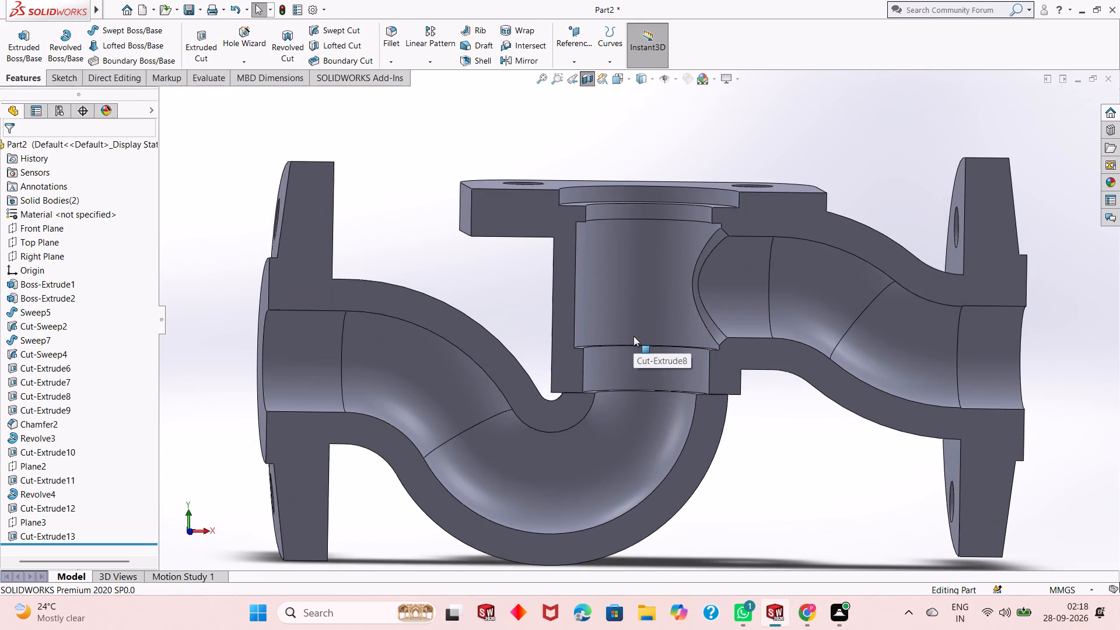
{"action": "scroll", "coordinate": [633, 336], "scroll_direction": "up", "scroll_amount": 2}
{"action": "middle_click_drag", "start_coordinate": [708, 437], "coordinate": [711, 441]}
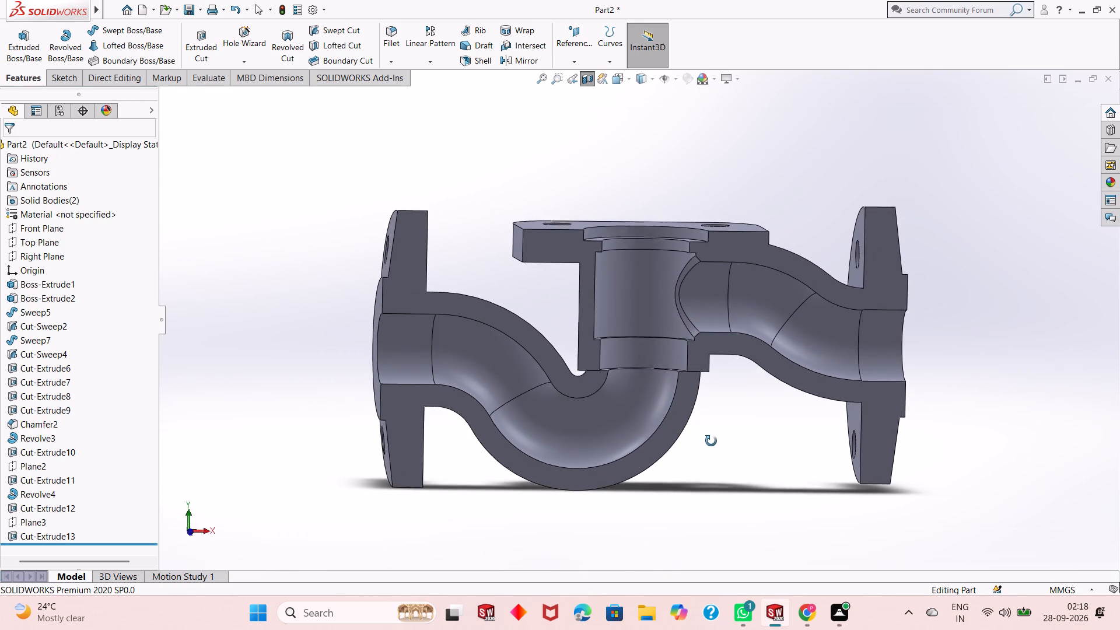
{"action": "middle_click_drag", "start_coordinate": [711, 441], "coordinate": [712, 417]}
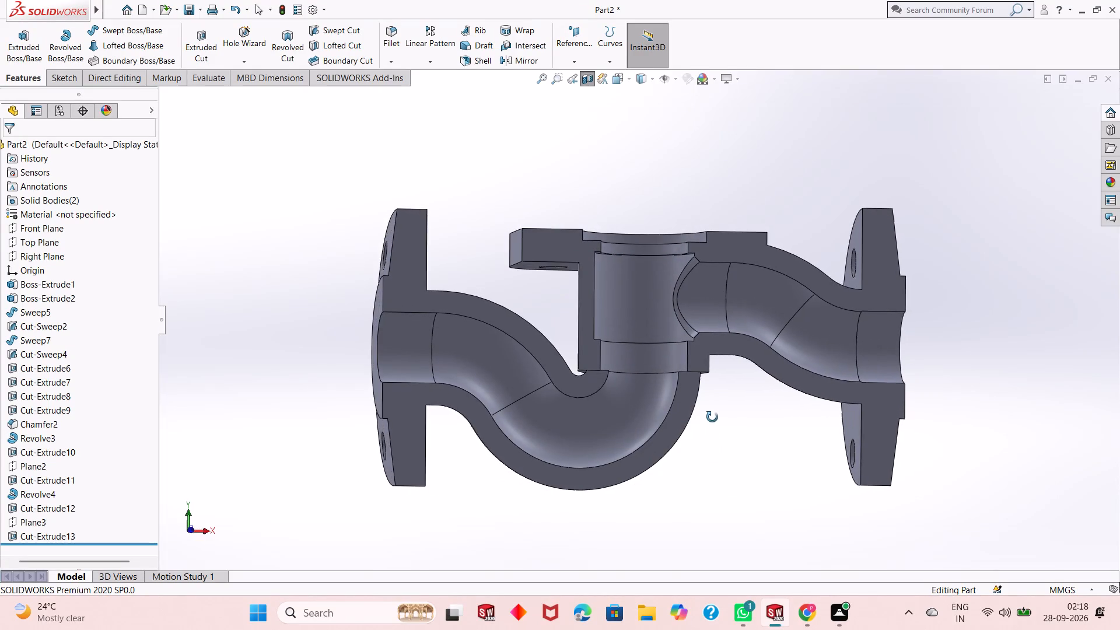
{"action": "middle_click_drag", "start_coordinate": [712, 417], "coordinate": [711, 454]}
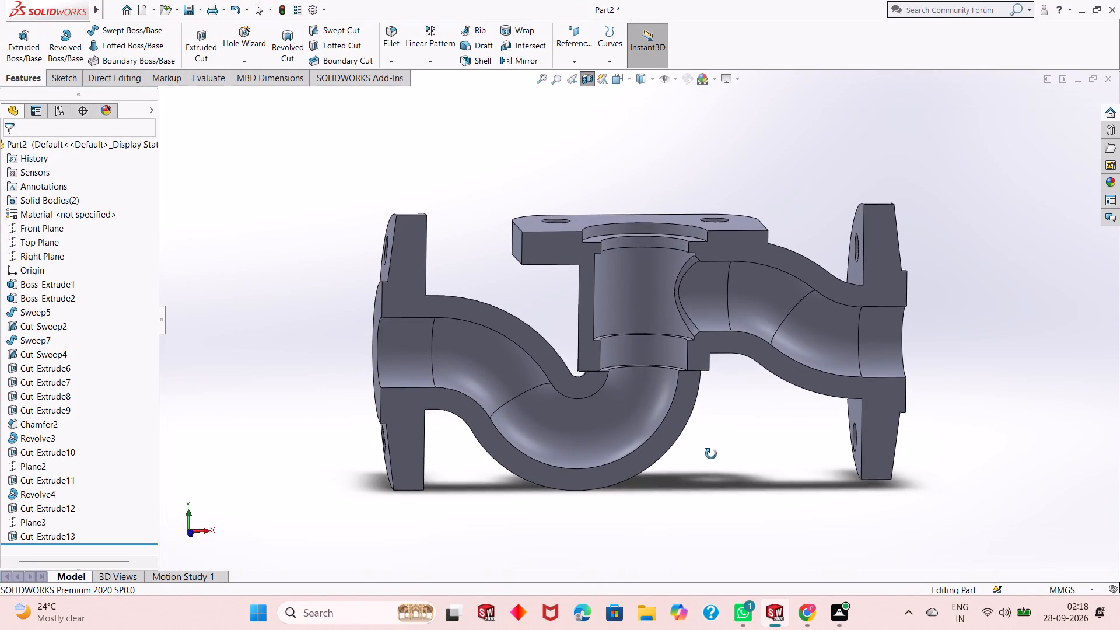
{"action": "middle_click_drag", "start_coordinate": [711, 454], "coordinate": [724, 442]}
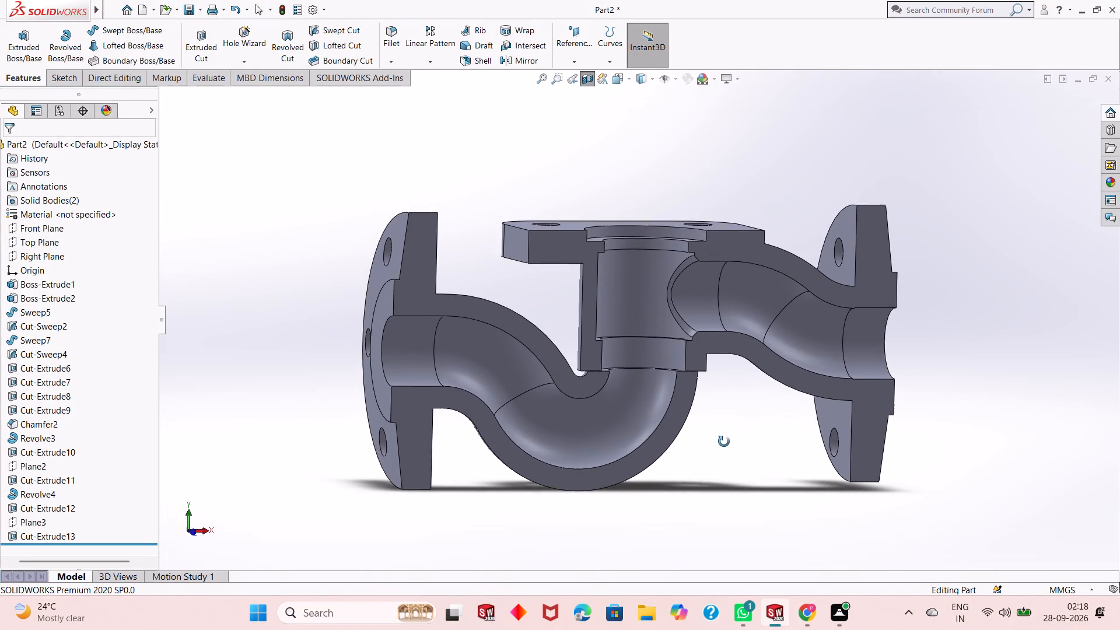
{"action": "middle_click_drag", "start_coordinate": [724, 442], "coordinate": [724, 441]}
{"action": "middle_click_drag", "start_coordinate": [723, 440], "coordinate": [712, 435]}
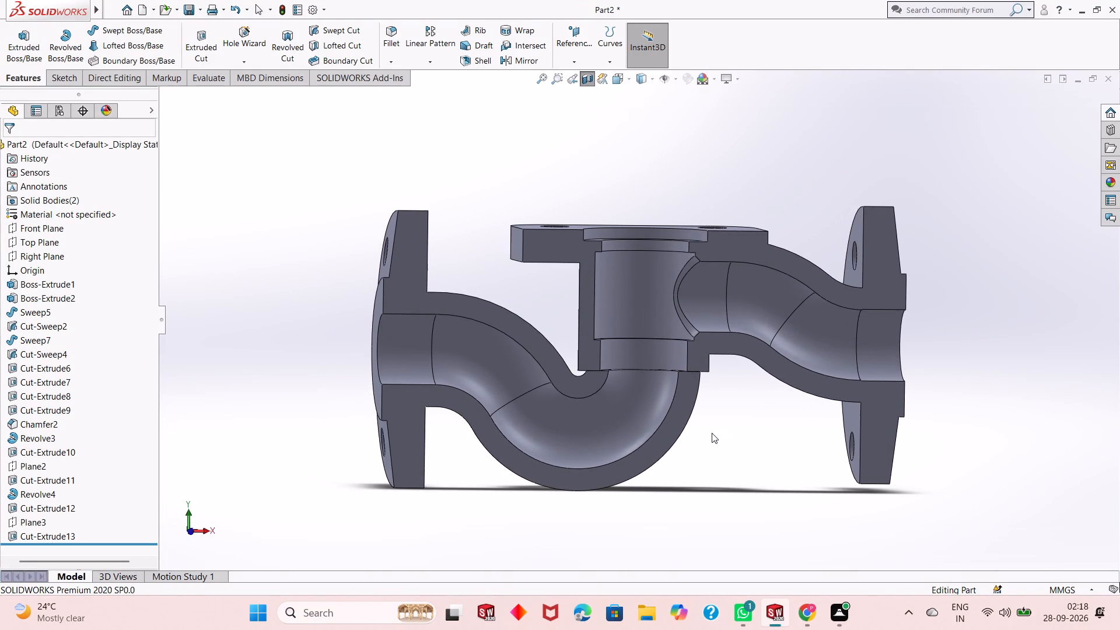
{"action": "scroll", "coordinate": [663, 378], "scroll_direction": "down", "scroll_amount": 1}
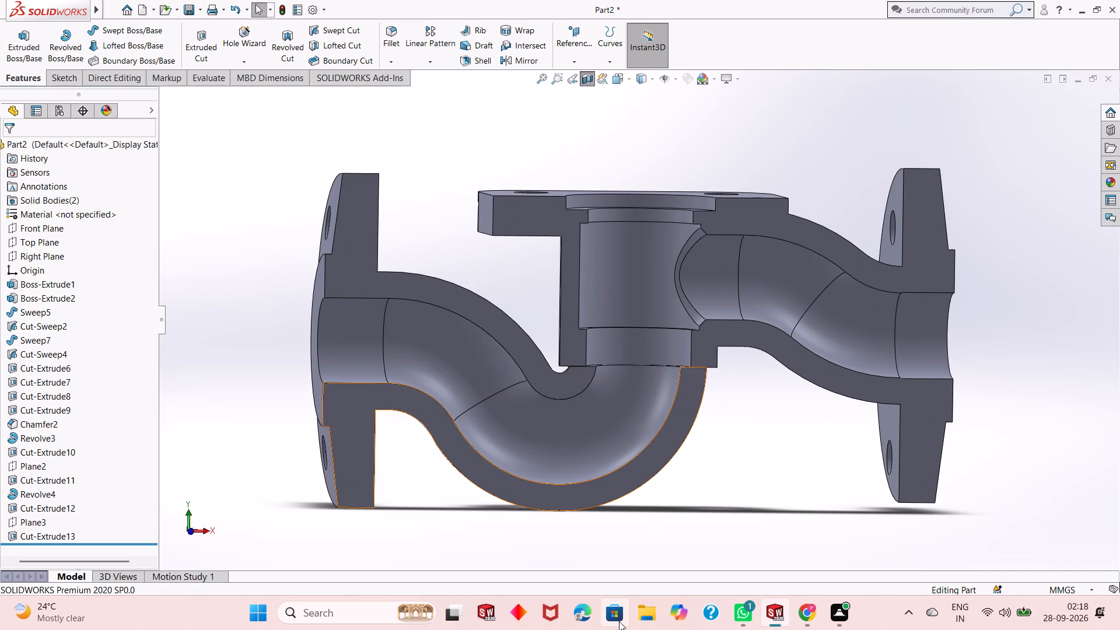
{"action": "scroll", "coordinate": [615, 563], "scroll_direction": "up", "scroll_amount": 1}
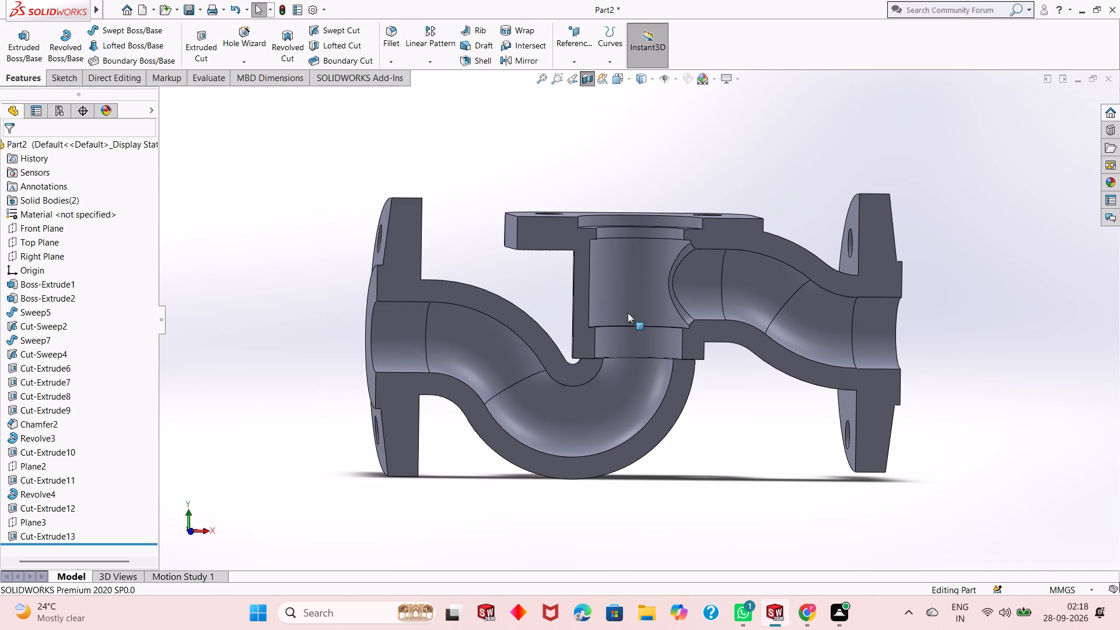
{"action": "scroll", "coordinate": [647, 269], "scroll_direction": "down", "scroll_amount": 1}
{"action": "scroll", "coordinate": [631, 320], "scroll_direction": "down", "scroll_amount": 1}
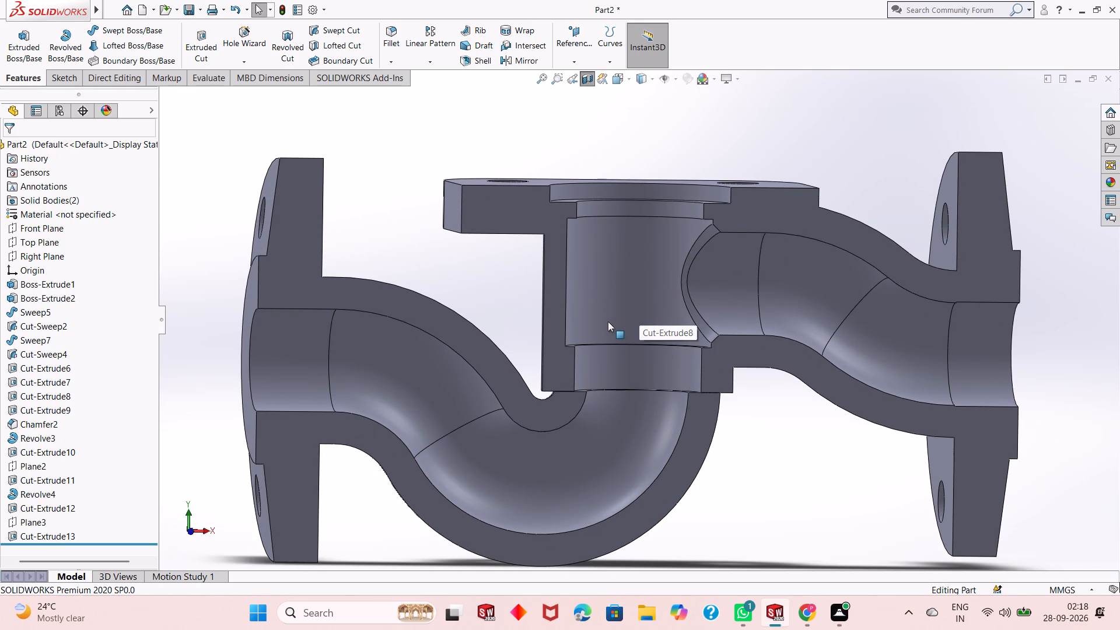
{"action": "scroll", "coordinate": [352, 362], "scroll_direction": "up", "scroll_amount": 2}
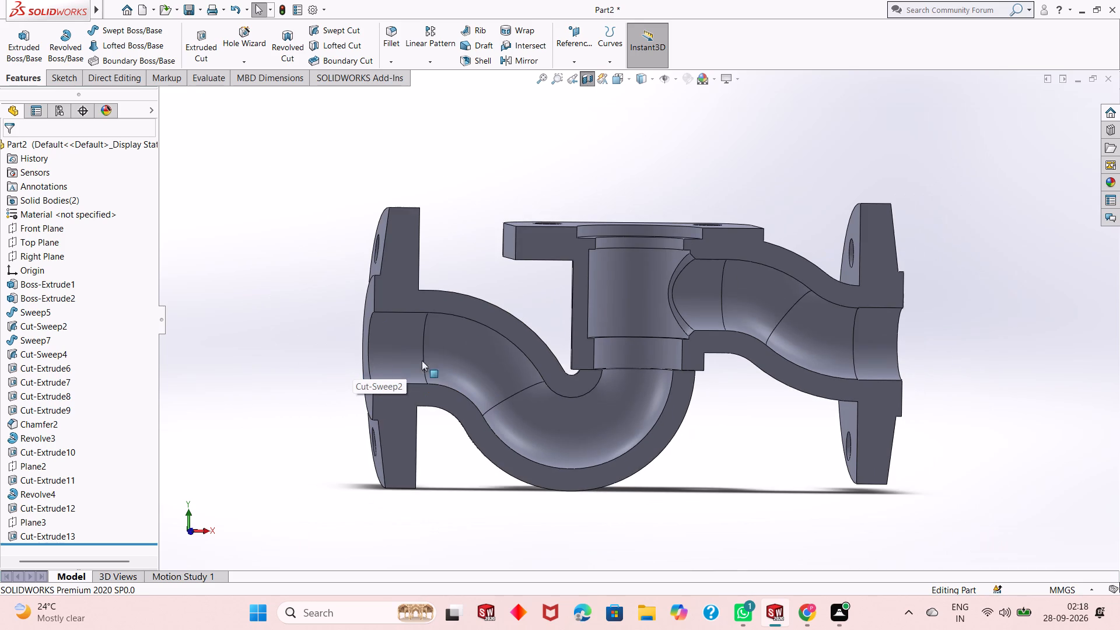
{"action": "middle_click_drag", "start_coordinate": [744, 433], "coordinate": [727, 442]}
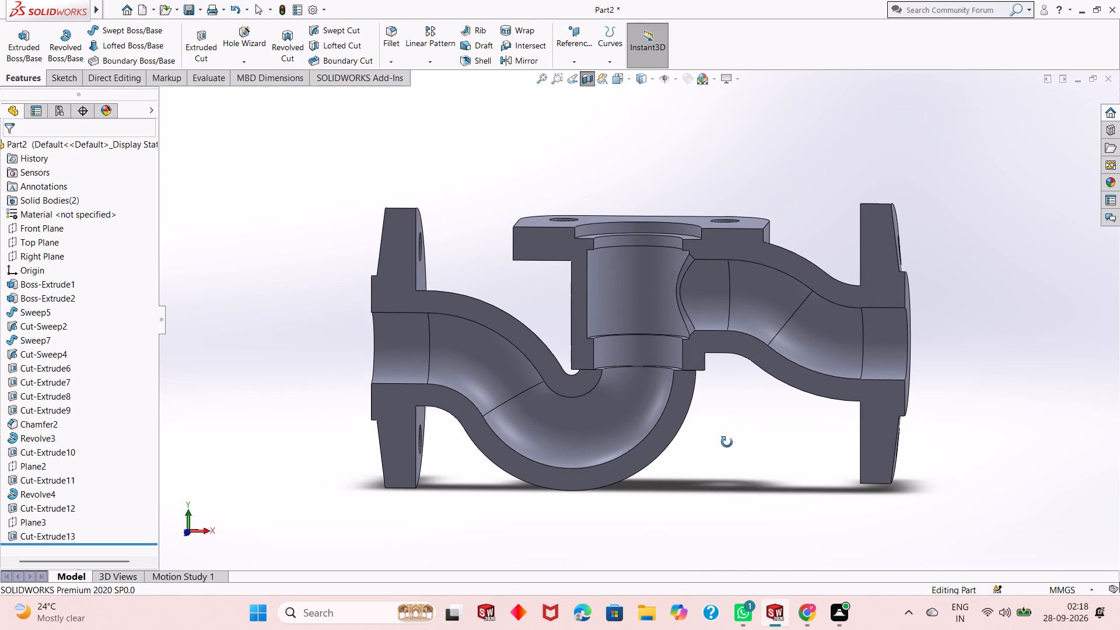
{"action": "middle_click_drag", "start_coordinate": [727, 442], "coordinate": [727, 422]}
{"action": "scroll", "coordinate": [452, 370], "scroll_direction": "down", "scroll_amount": 2}
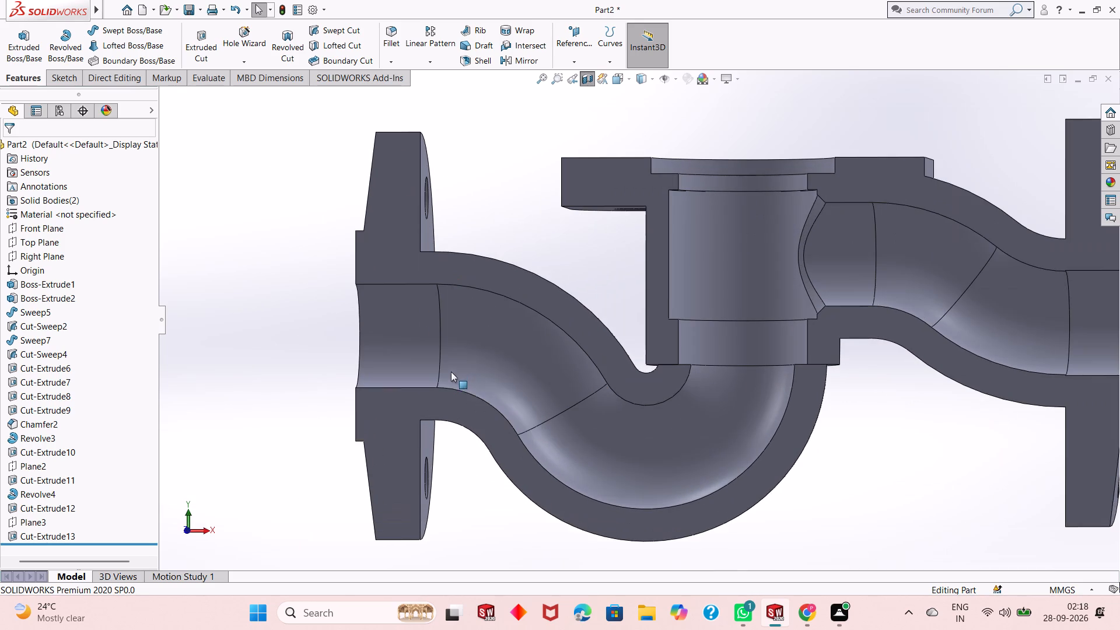
{"action": "scroll", "coordinate": [407, 409], "scroll_direction": "up", "scroll_amount": 2}
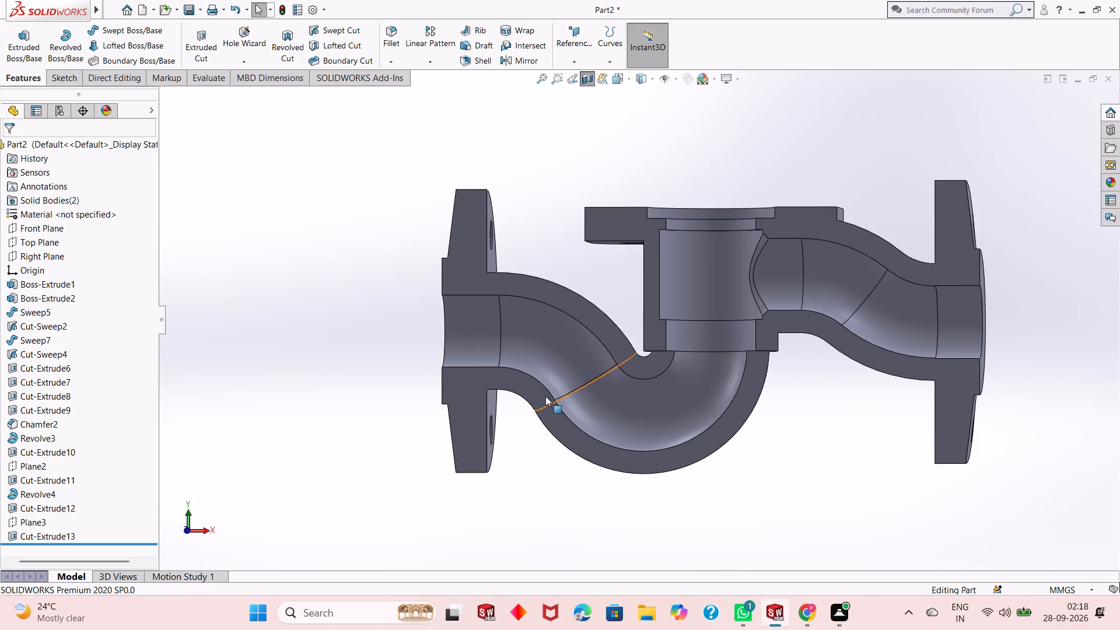
{"action": "scroll", "coordinate": [545, 395], "scroll_direction": "up", "scroll_amount": 1}
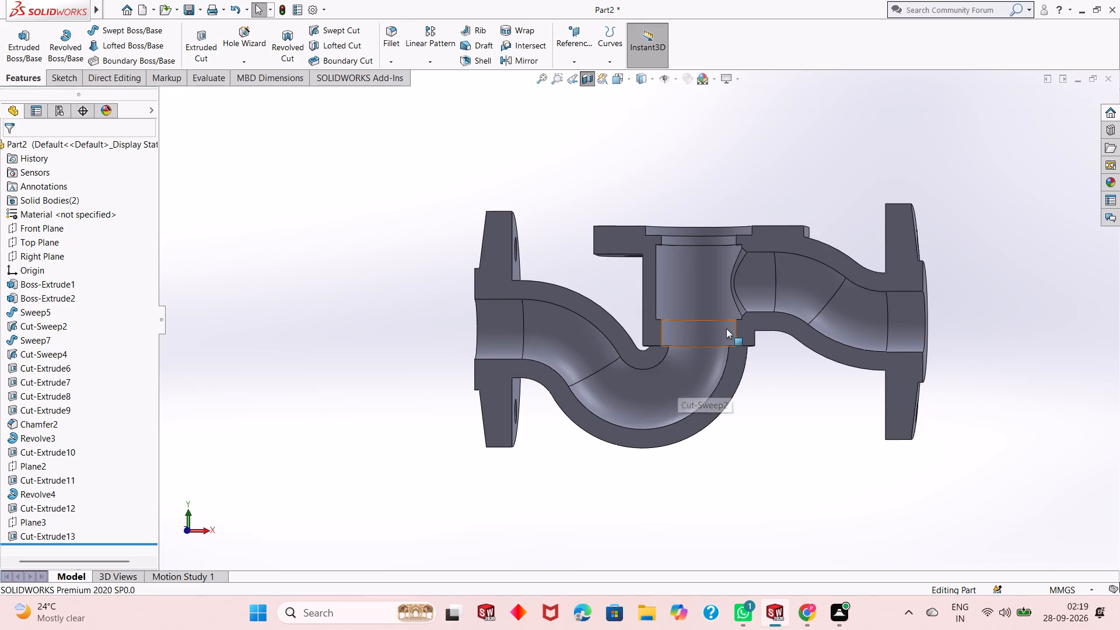
{"action": "scroll", "coordinate": [721, 329], "scroll_direction": "down", "scroll_amount": 1}
{"action": "scroll", "coordinate": [654, 352], "scroll_direction": "up", "scroll_amount": 1}
{"action": "scroll", "coordinate": [835, 303], "scroll_direction": "down", "scroll_amount": 2}
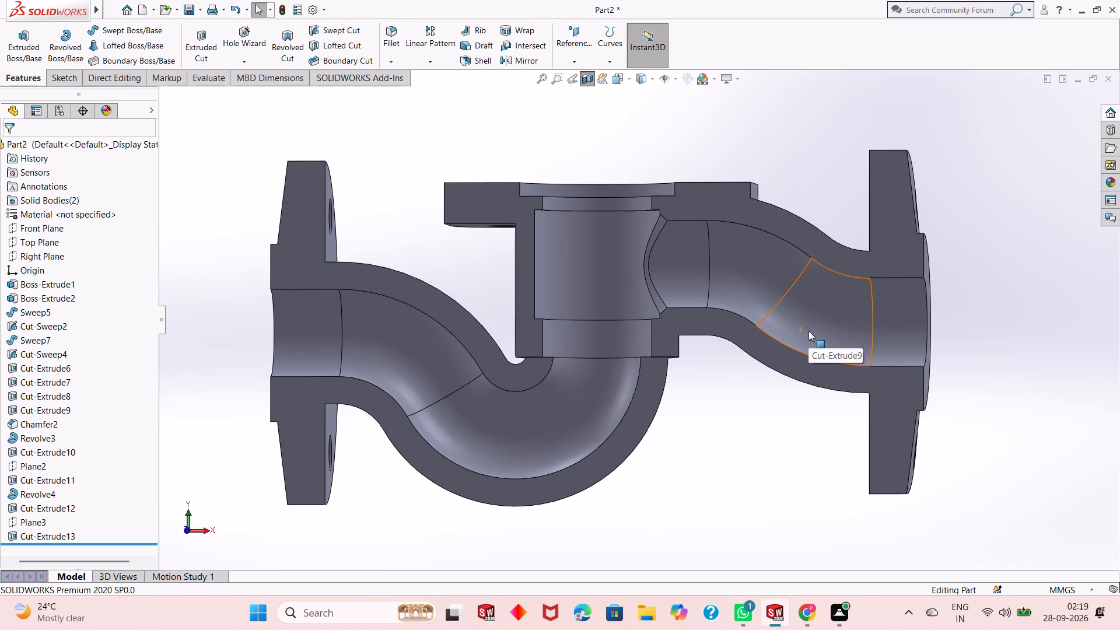
{"action": "scroll", "coordinate": [808, 331], "scroll_direction": "up", "scroll_amount": 1}
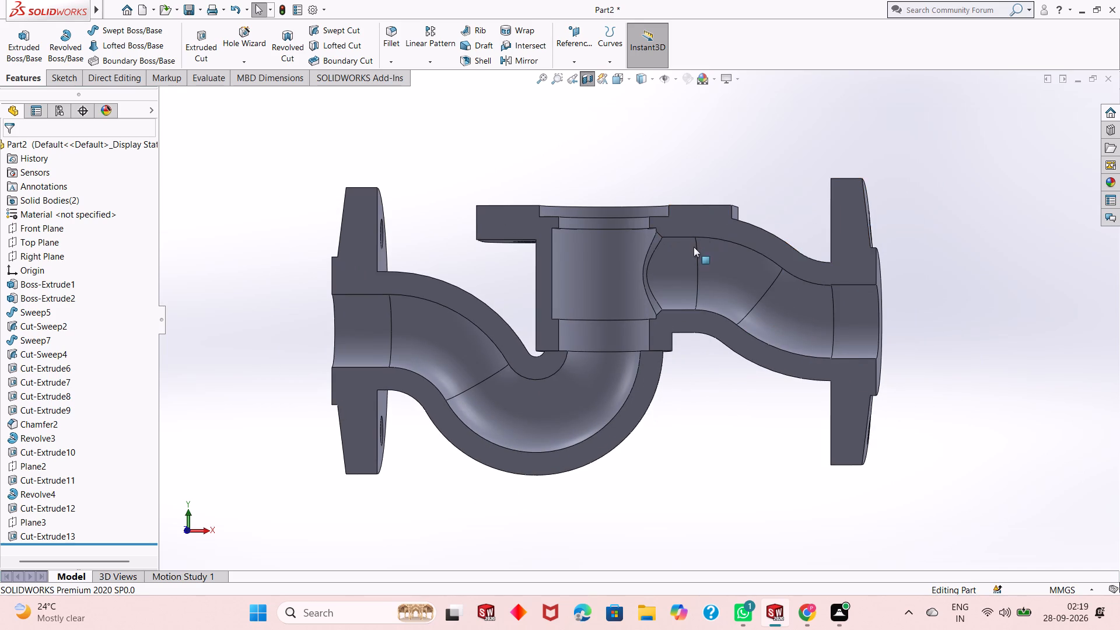
{"action": "scroll", "coordinate": [695, 247], "scroll_direction": "up", "scroll_amount": 1}
{"action": "scroll", "coordinate": [695, 247], "scroll_direction": "down", "scroll_amount": 1}
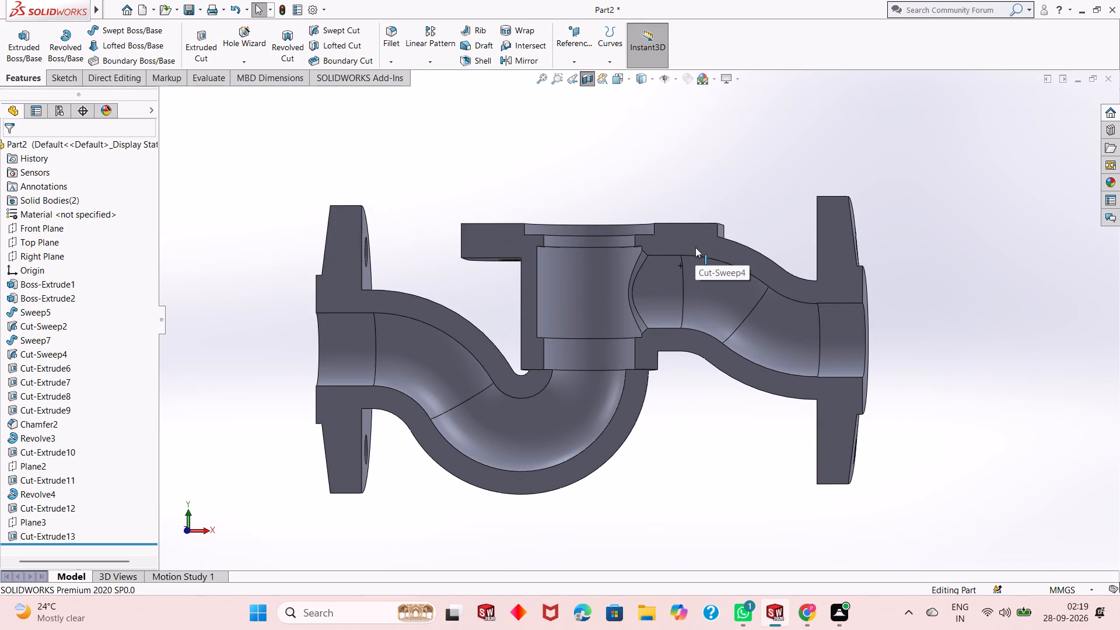
Examine the Front Plane section of the valve body from the front and obliquely, following the bores and swept passages.
{"action": "scroll", "coordinate": [697, 293], "scroll_direction": "up", "scroll_amount": 1}
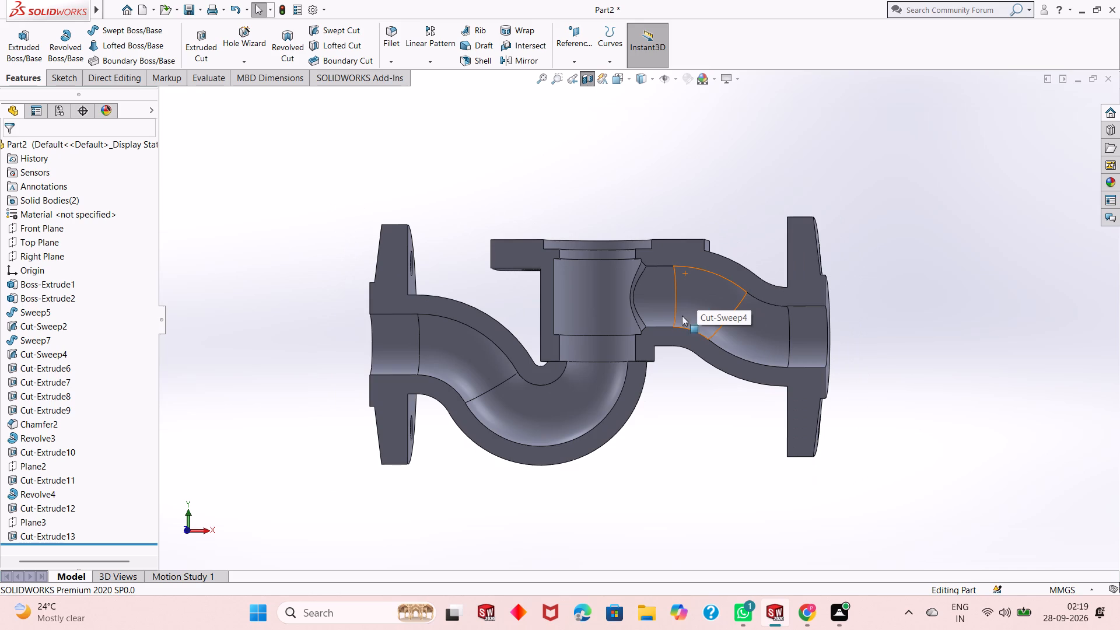
{"action": "scroll", "coordinate": [554, 343], "scroll_direction": "down", "scroll_amount": 2}
{"action": "scroll", "coordinate": [553, 344], "scroll_direction": "up", "scroll_amount": 2}
{"action": "scroll", "coordinate": [618, 258], "scroll_direction": "down", "scroll_amount": 1}
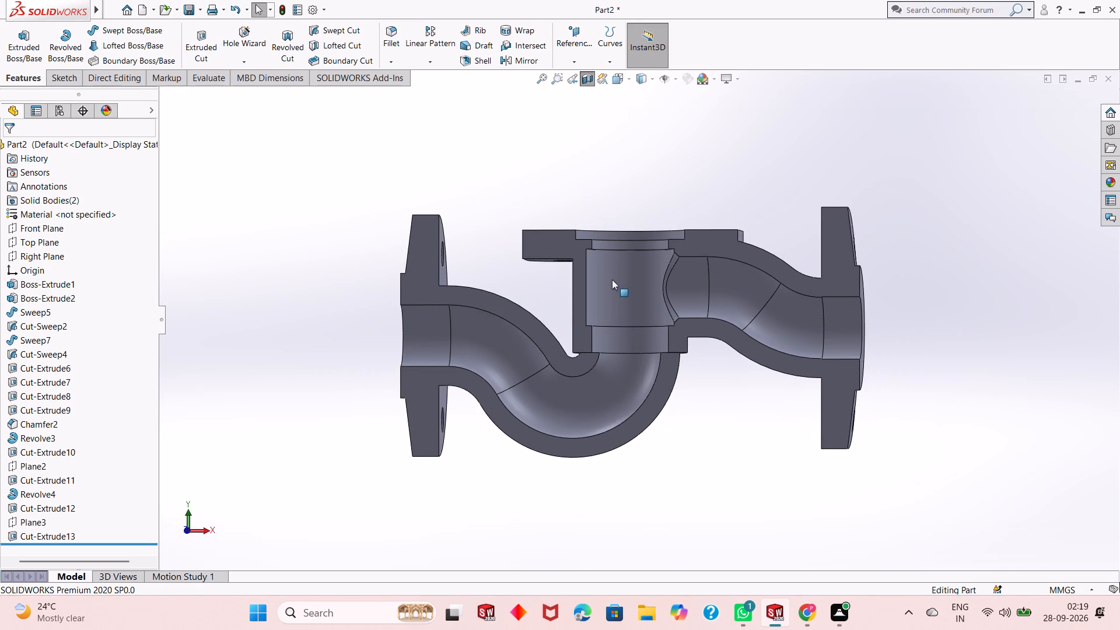
{"action": "scroll", "coordinate": [629, 339], "scroll_direction": "up", "scroll_amount": 1}
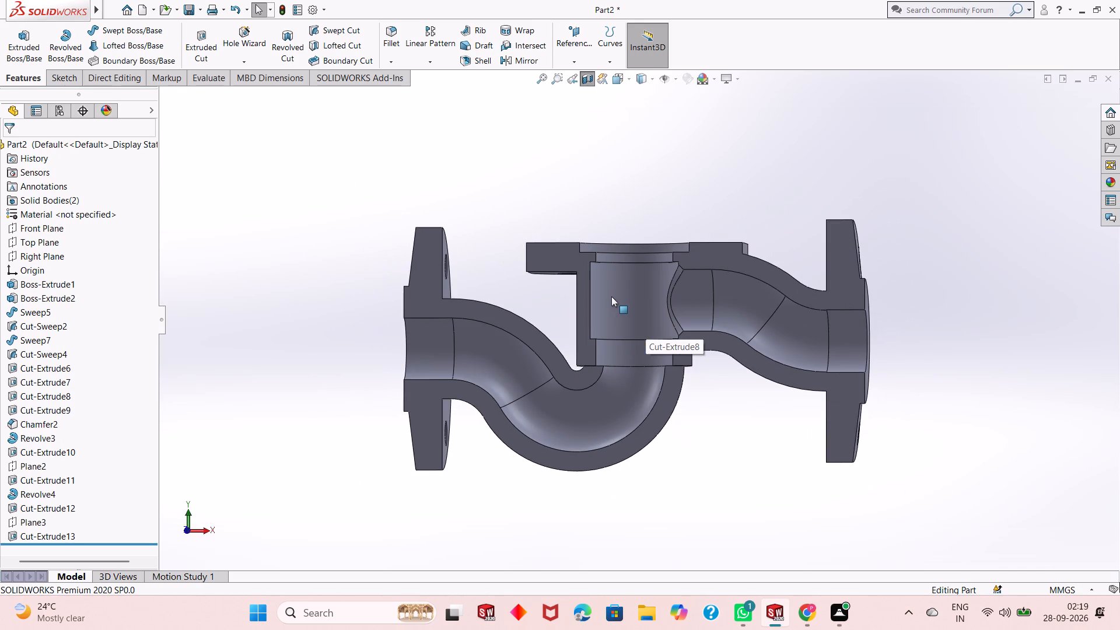
{"action": "scroll", "coordinate": [583, 360], "scroll_direction": "up", "scroll_amount": 1}
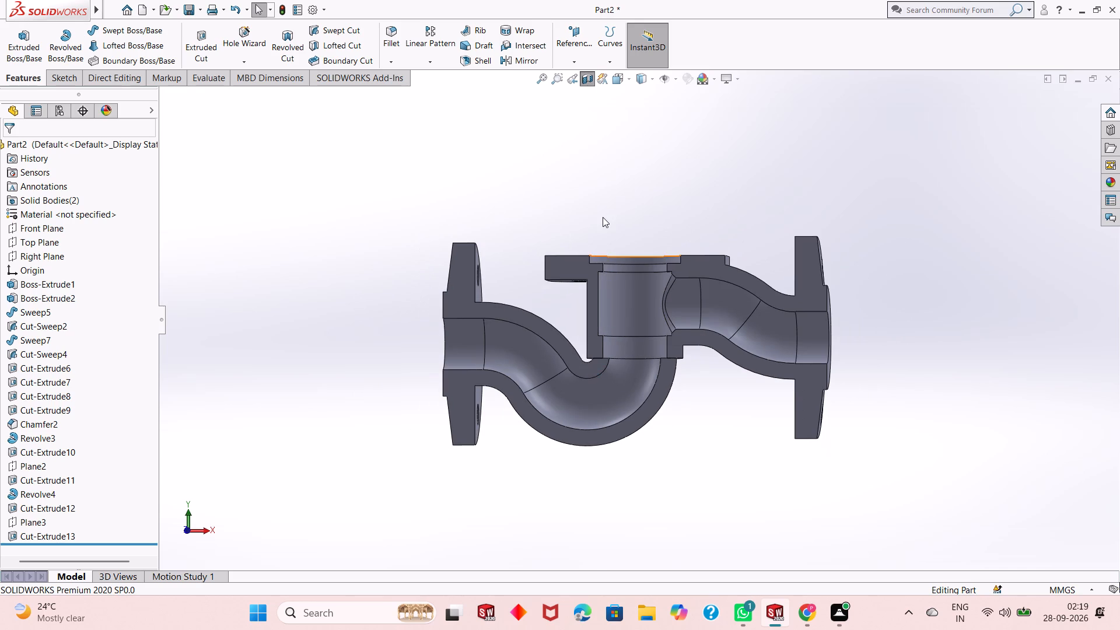
{"action": "middle_click_drag", "start_coordinate": [603, 217], "coordinate": [557, 241]}
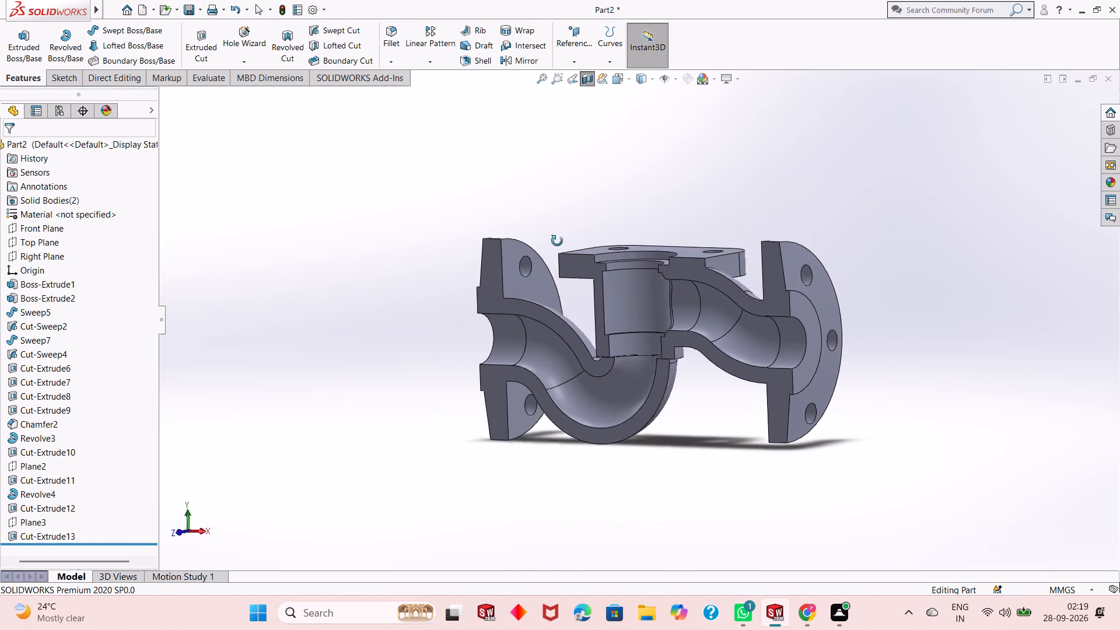
{"action": "middle_click_drag", "start_coordinate": [557, 241], "coordinate": [528, 261]}
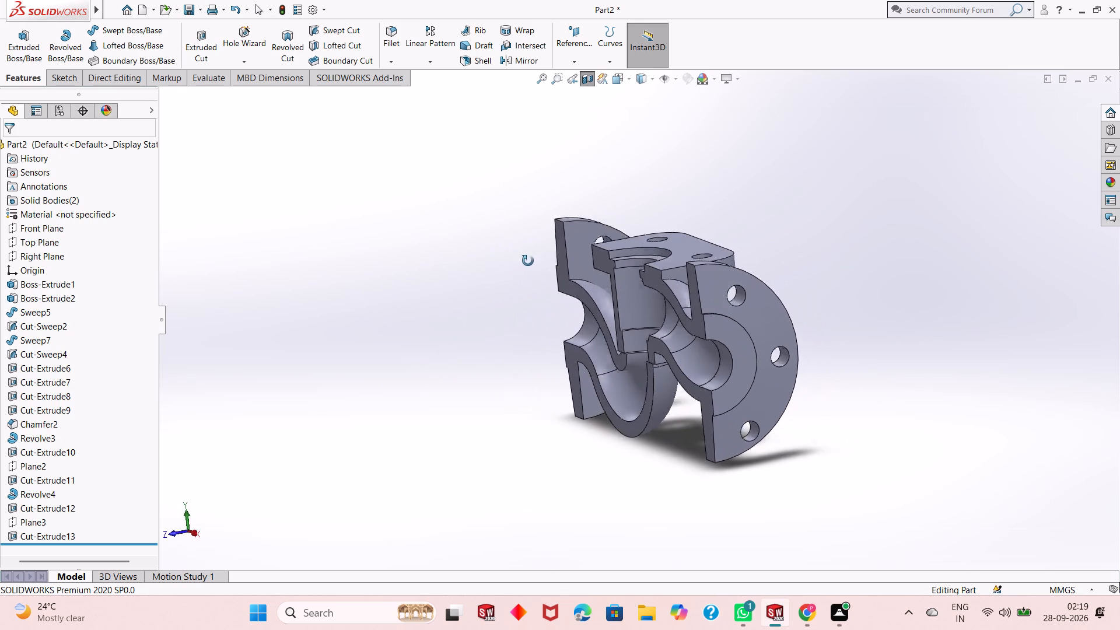
{"action": "middle_click_drag", "start_coordinate": [528, 261], "coordinate": [550, 253]}
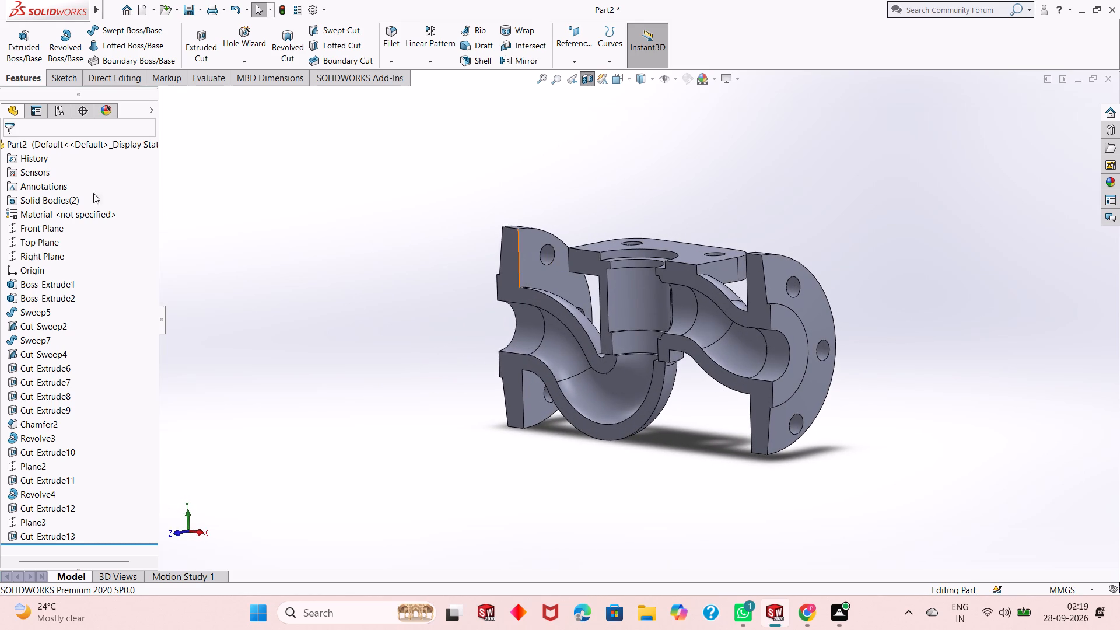
Turn off the section view of the valve body.
{"action": "left_click", "coordinate": [589, 79]}
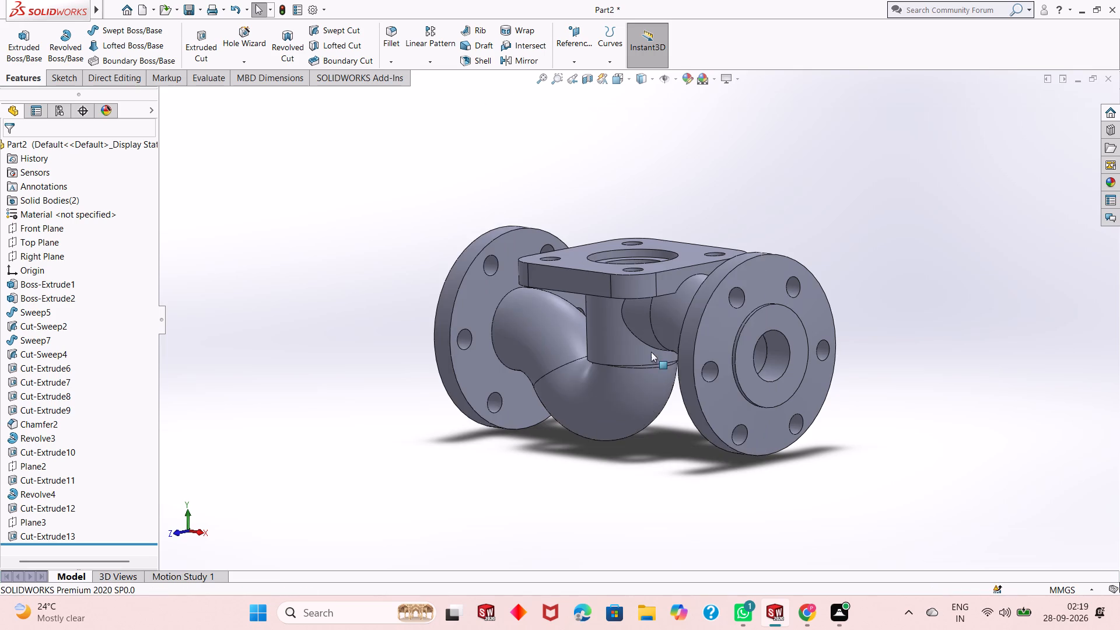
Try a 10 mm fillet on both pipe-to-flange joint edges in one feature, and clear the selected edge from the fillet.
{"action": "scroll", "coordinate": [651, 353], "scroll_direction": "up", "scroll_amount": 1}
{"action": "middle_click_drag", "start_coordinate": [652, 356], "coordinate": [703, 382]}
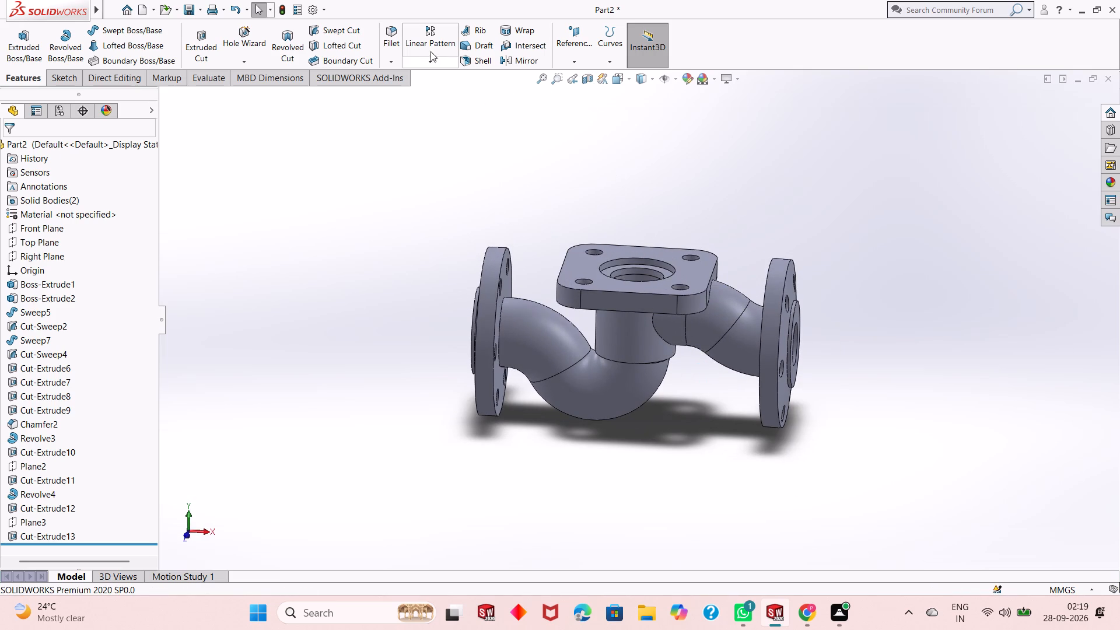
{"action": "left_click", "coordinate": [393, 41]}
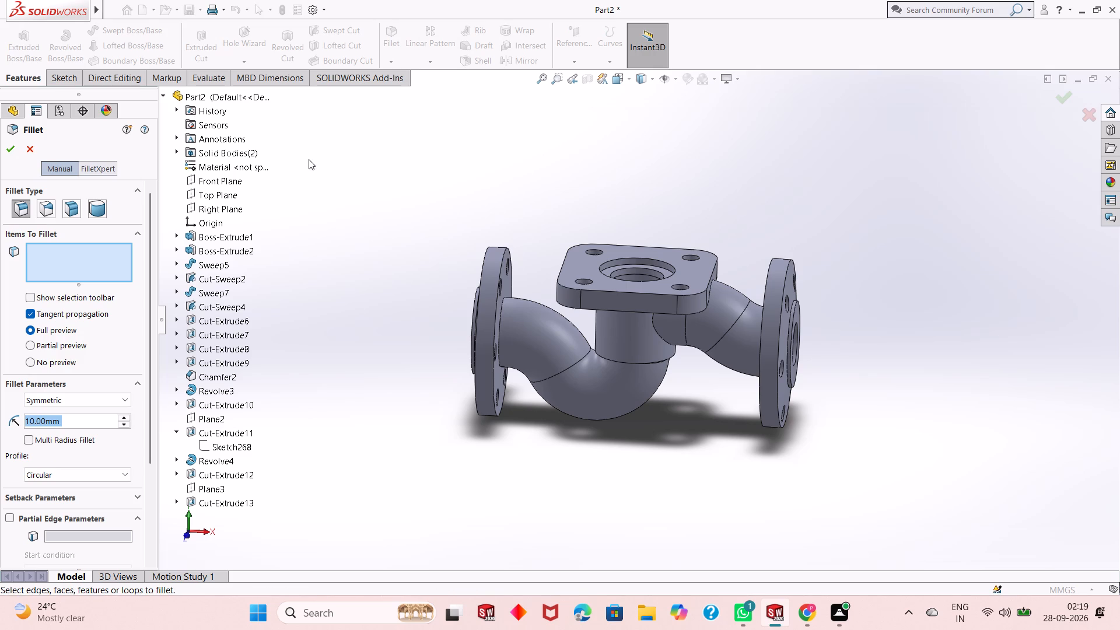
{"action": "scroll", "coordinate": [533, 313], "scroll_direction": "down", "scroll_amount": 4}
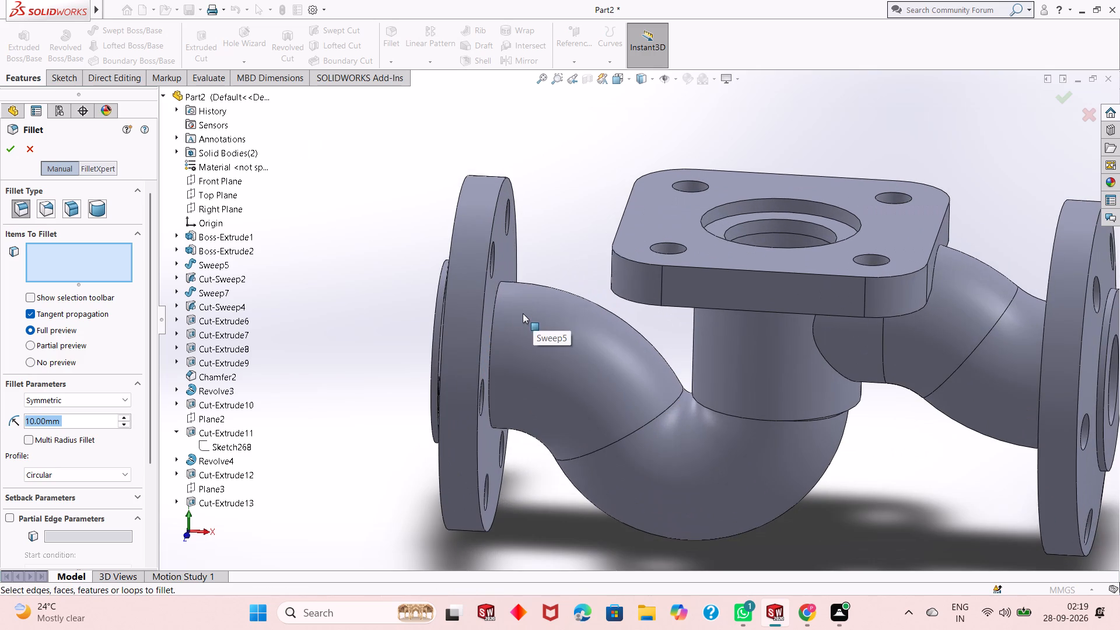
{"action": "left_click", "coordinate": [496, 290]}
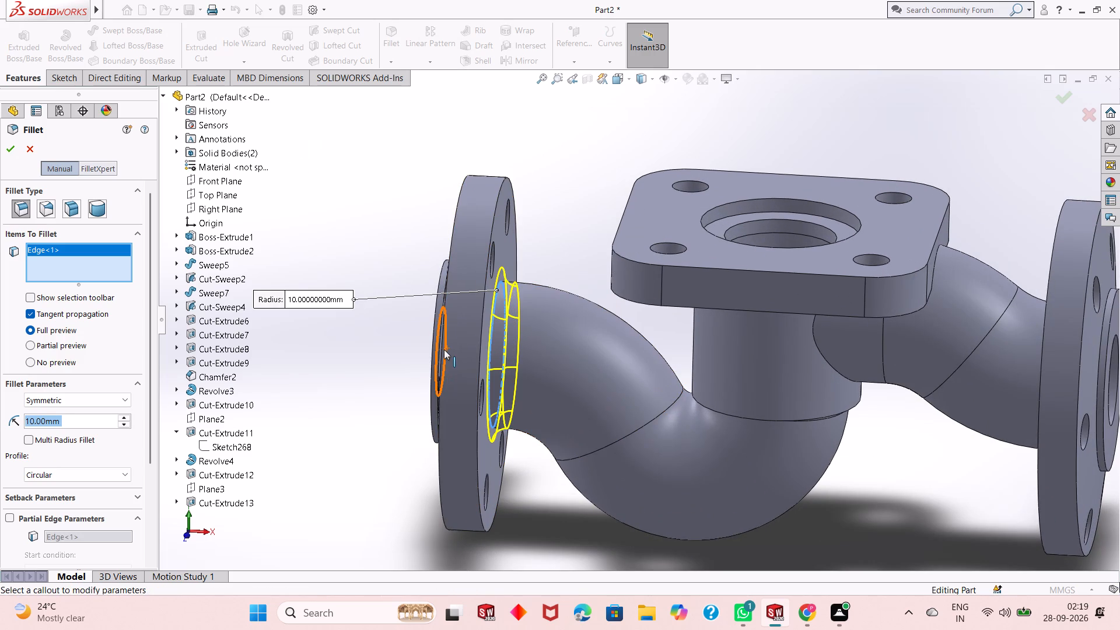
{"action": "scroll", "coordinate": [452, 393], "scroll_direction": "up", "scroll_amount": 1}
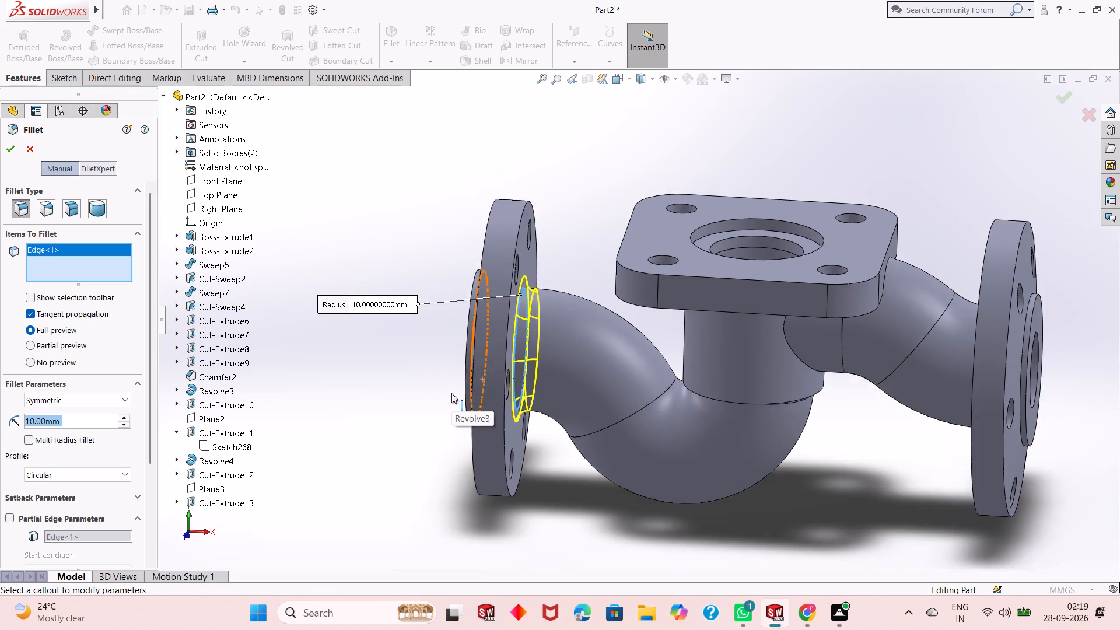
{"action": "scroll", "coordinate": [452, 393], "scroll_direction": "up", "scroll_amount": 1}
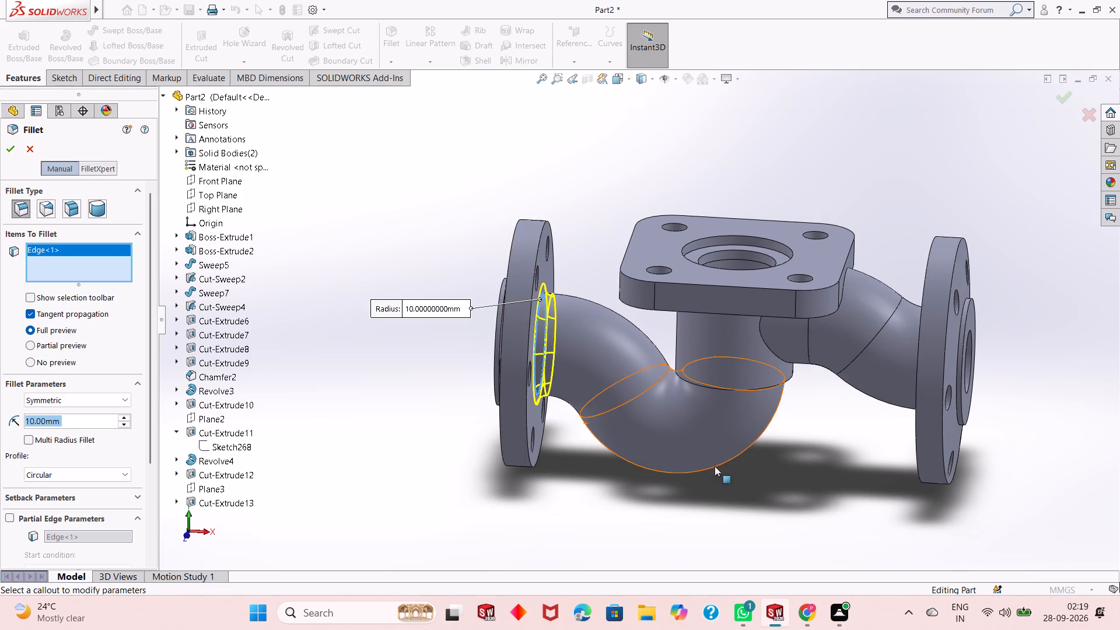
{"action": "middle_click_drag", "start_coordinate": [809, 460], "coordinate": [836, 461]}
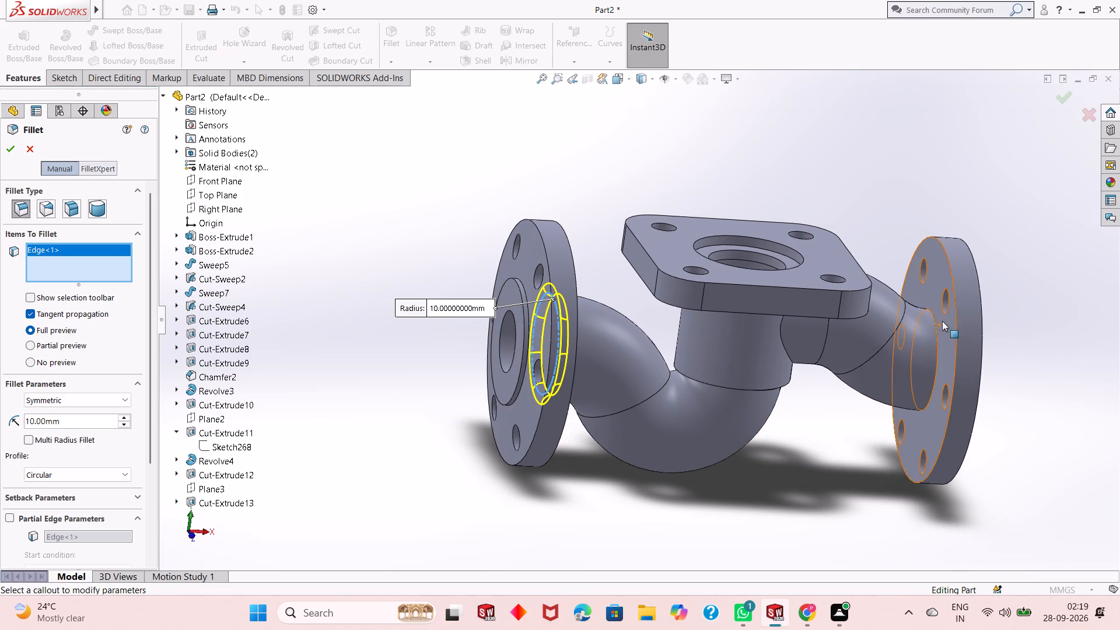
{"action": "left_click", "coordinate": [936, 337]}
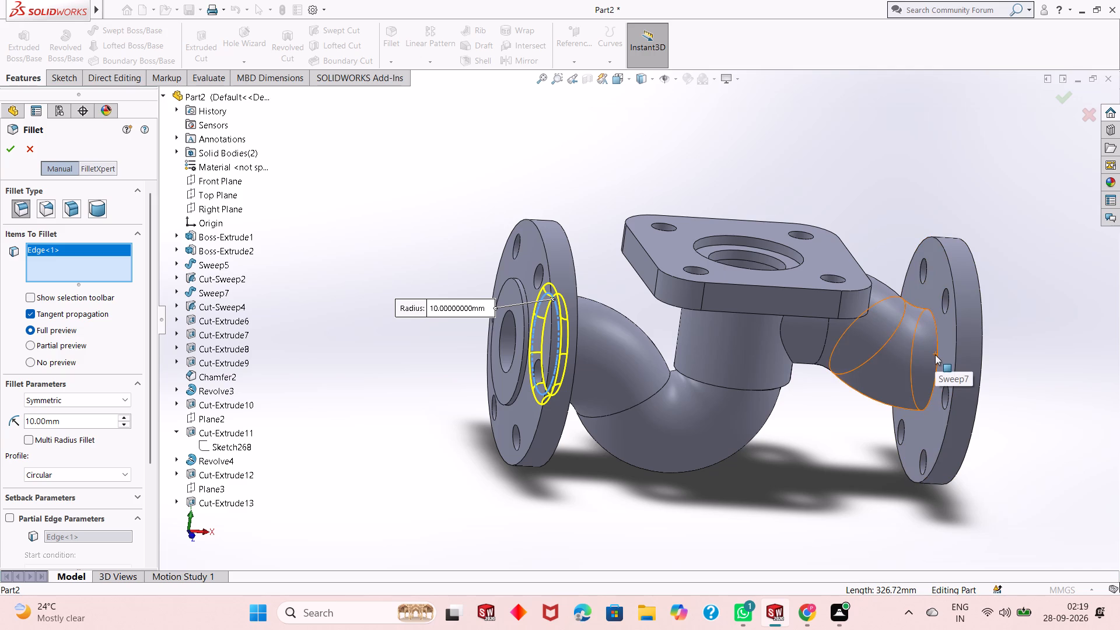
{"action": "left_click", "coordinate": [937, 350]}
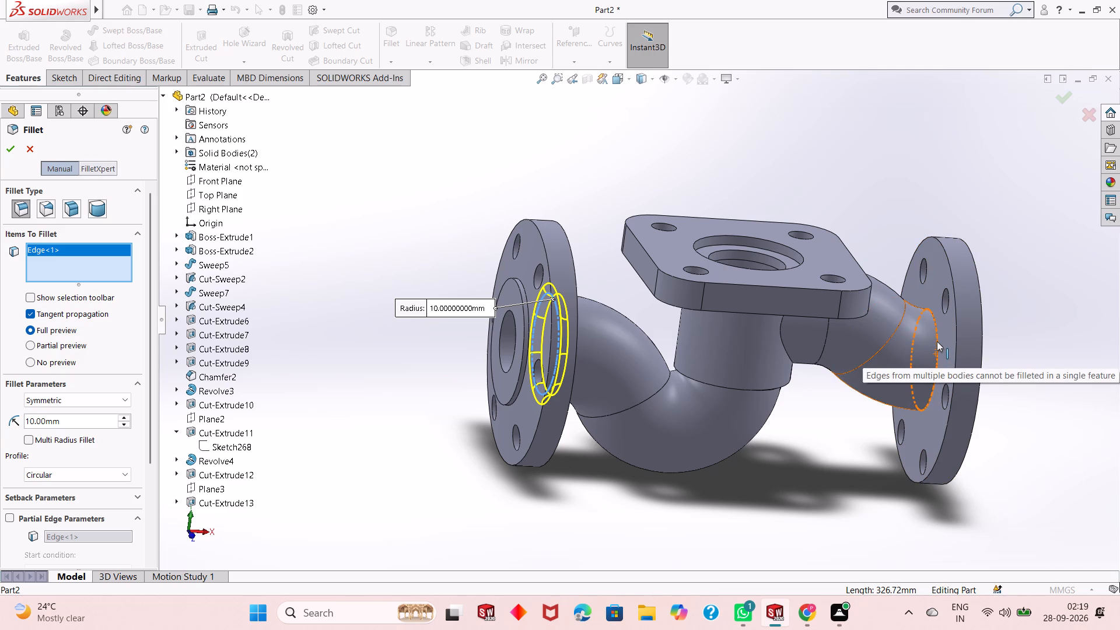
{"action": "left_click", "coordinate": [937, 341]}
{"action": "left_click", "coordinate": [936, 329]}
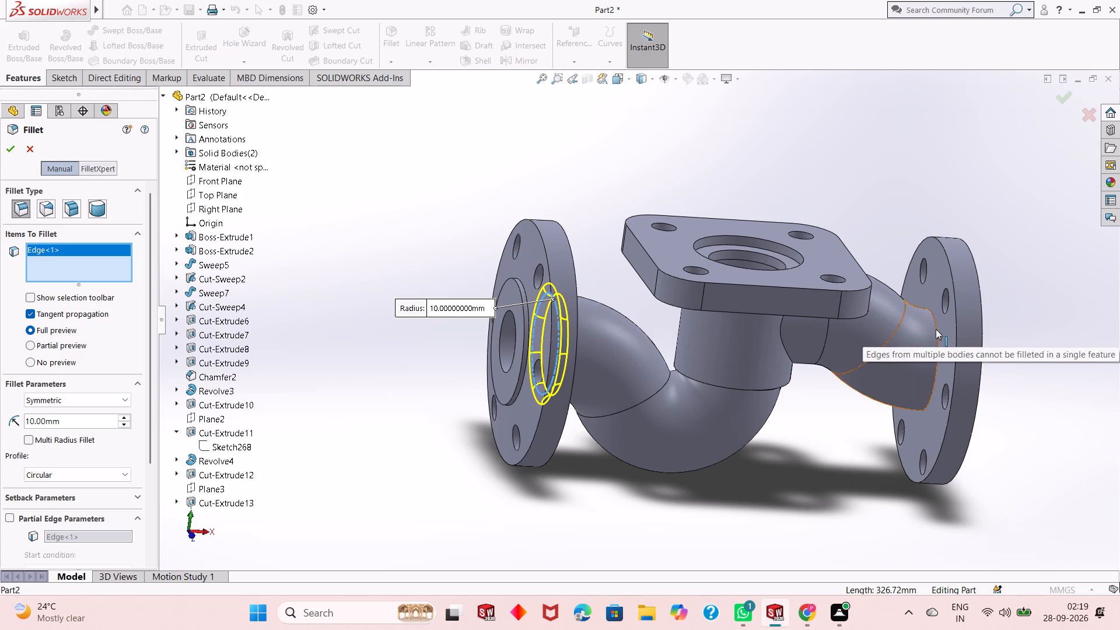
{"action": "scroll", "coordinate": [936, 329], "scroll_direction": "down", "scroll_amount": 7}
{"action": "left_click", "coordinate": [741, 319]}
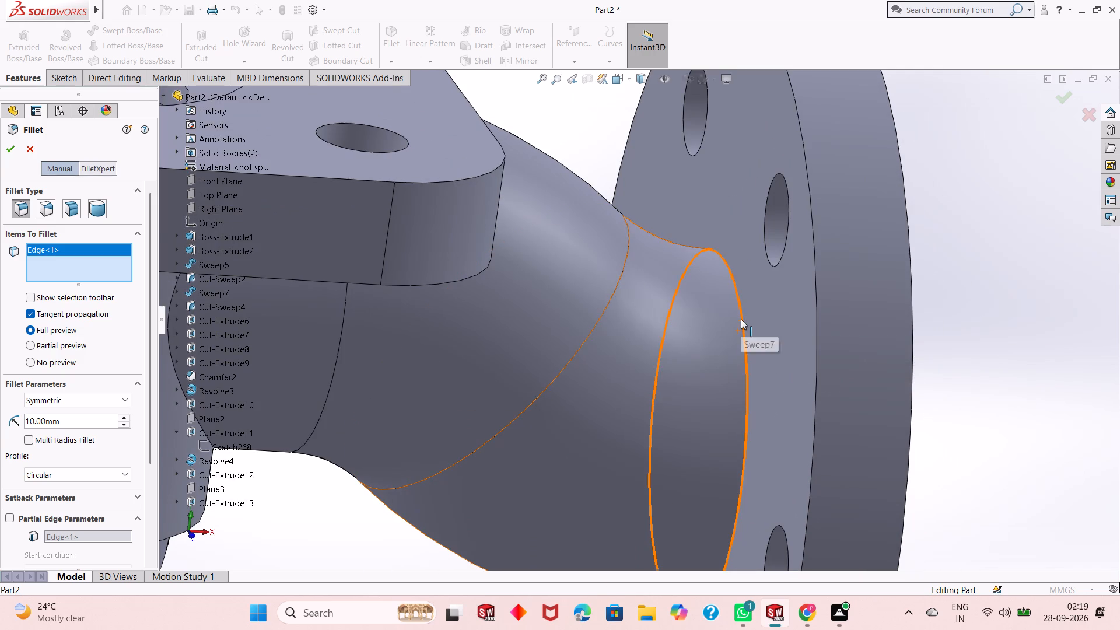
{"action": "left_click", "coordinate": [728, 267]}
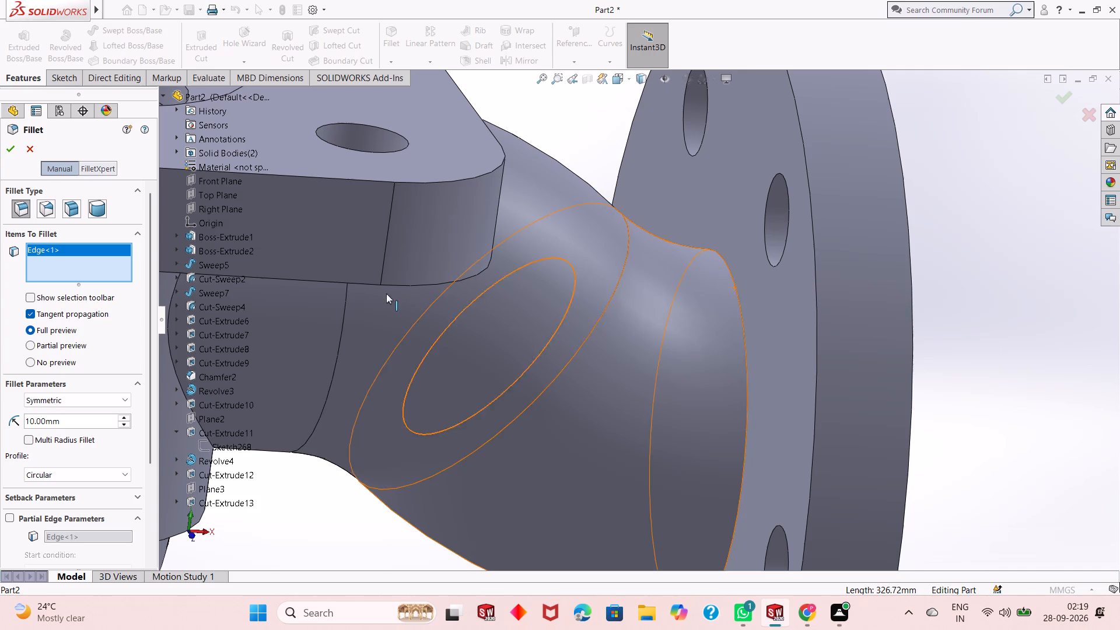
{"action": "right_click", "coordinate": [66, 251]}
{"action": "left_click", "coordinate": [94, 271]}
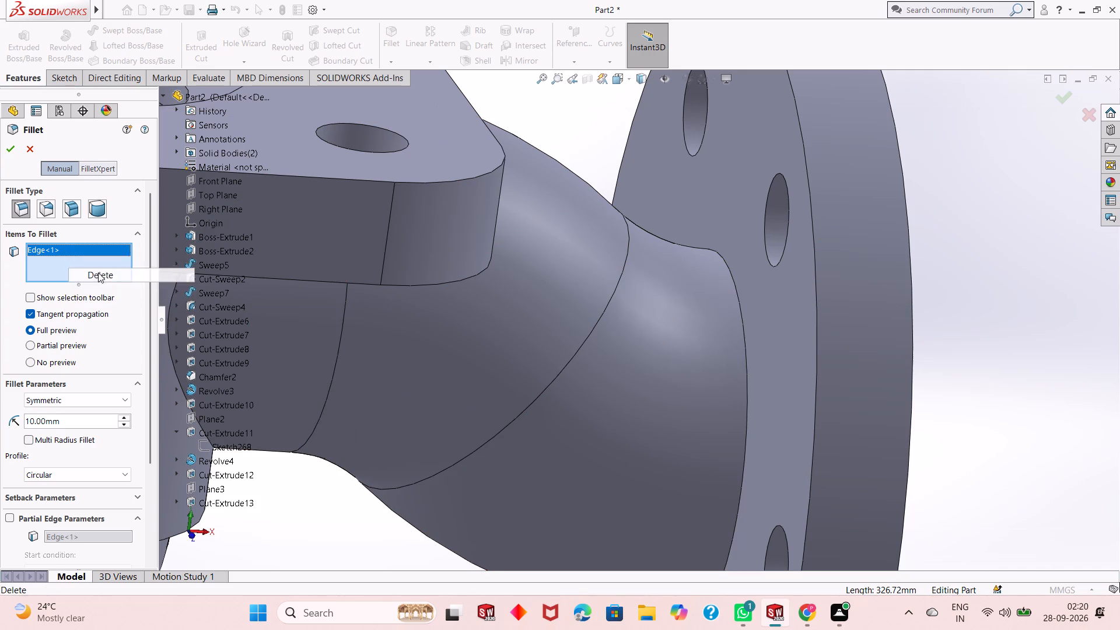
Fillet the edge where the Sweep7 pipe meets its round flange with a 10 mm symmetric radius.
{"action": "left_click", "coordinate": [740, 307]}
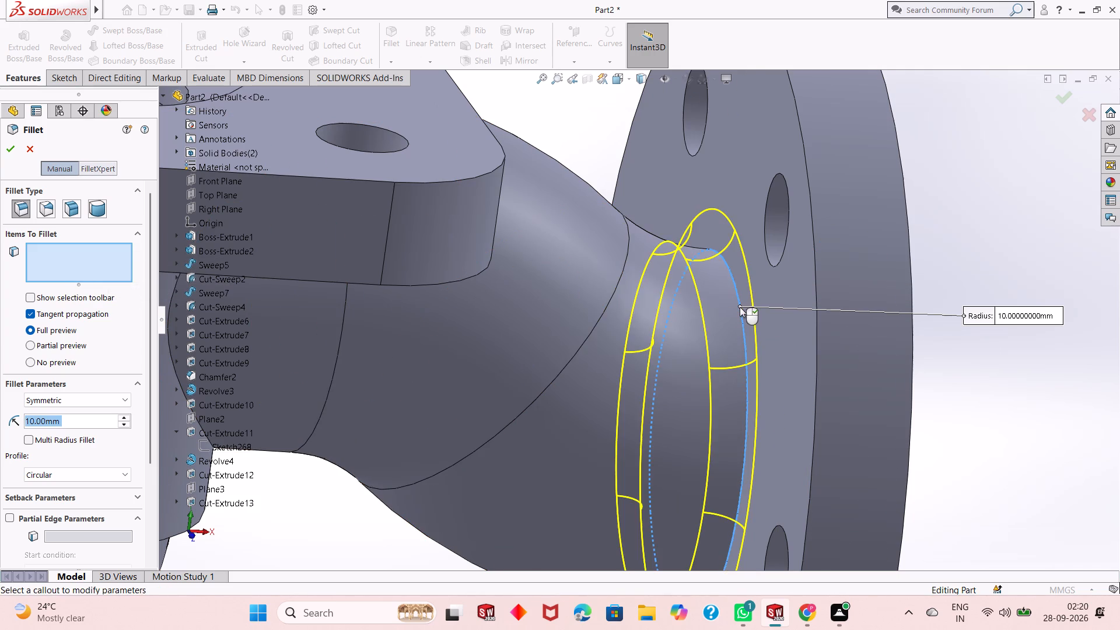
{"action": "scroll", "coordinate": [662, 359], "scroll_direction": "up", "scroll_amount": 8}
{"action": "scroll", "coordinate": [435, 325], "scroll_direction": "down", "scroll_amount": 4}
{"action": "middle_click_drag", "start_coordinate": [435, 327], "coordinate": [380, 323]}
{"action": "scroll", "coordinate": [297, 288], "scroll_direction": "down", "scroll_amount": 2}
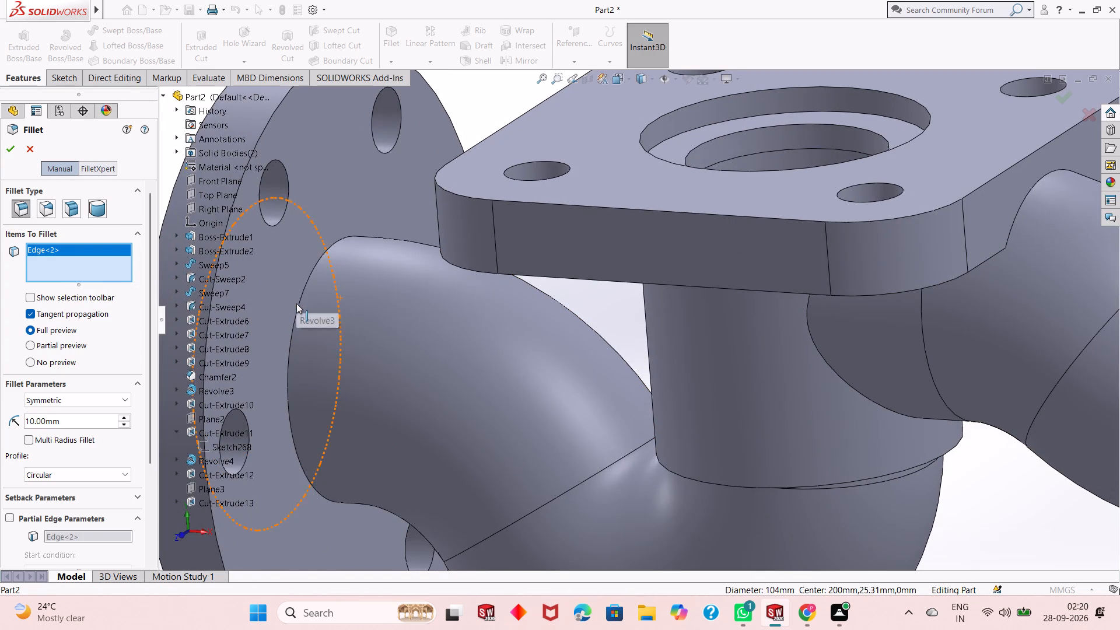
{"action": "left_click", "coordinate": [296, 309]}
{"action": "left_click", "coordinate": [299, 302]}
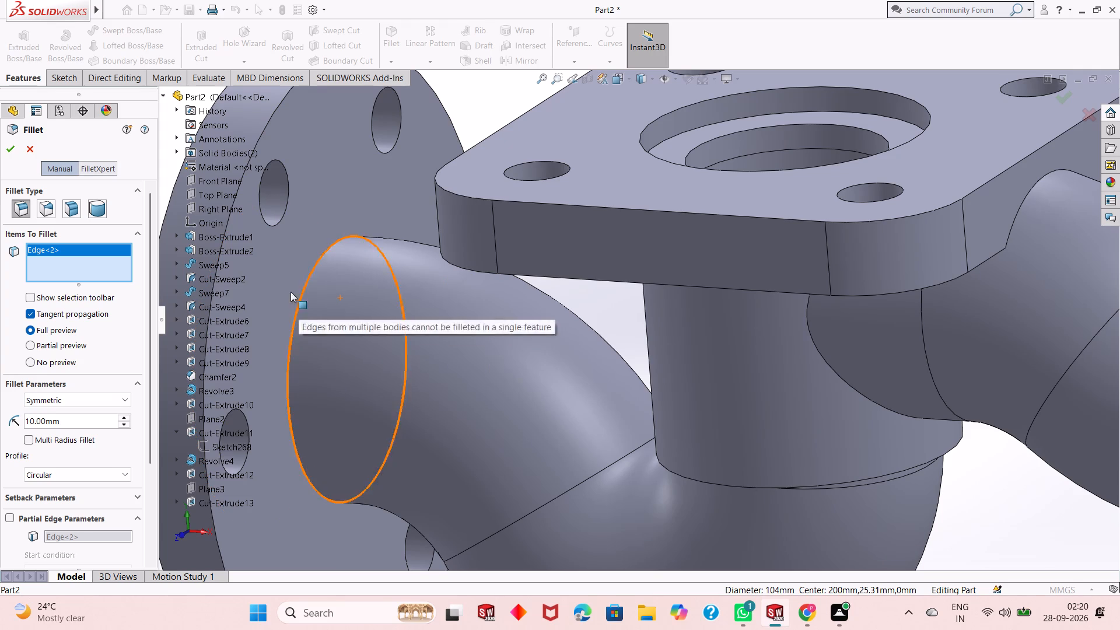
{"action": "left_click", "coordinate": [10, 155]}
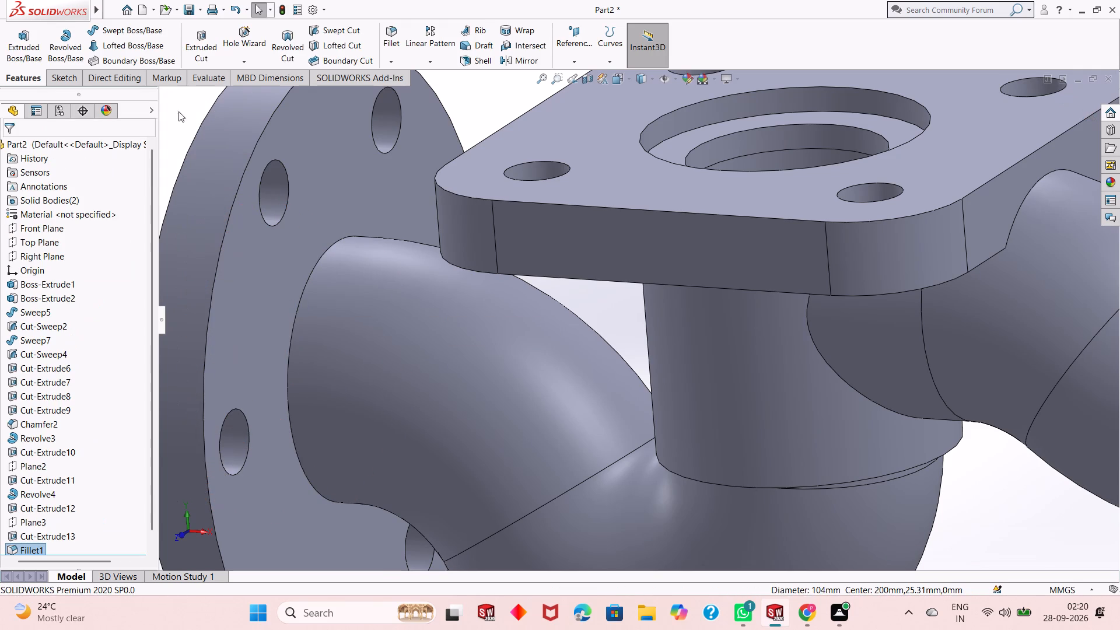
Add a separate 10 mm fillet to the edge where the Sweep5 pipe meets its round flange.
{"action": "left_click", "coordinate": [394, 49]}
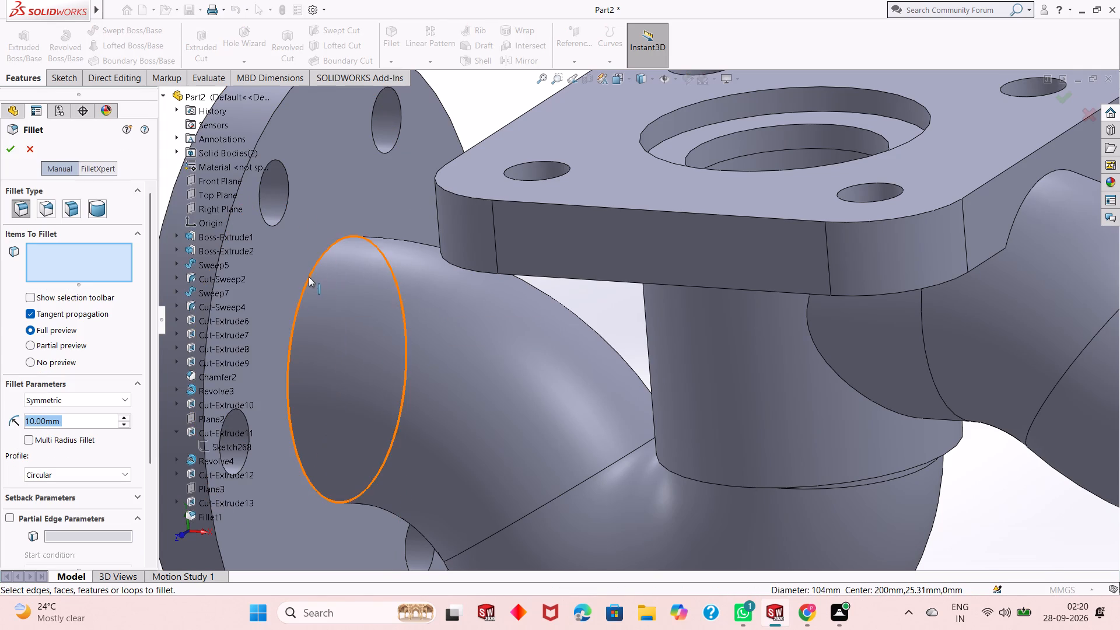
{"action": "left_click", "coordinate": [307, 277]}
{"action": "left_click", "coordinate": [17, 148]}
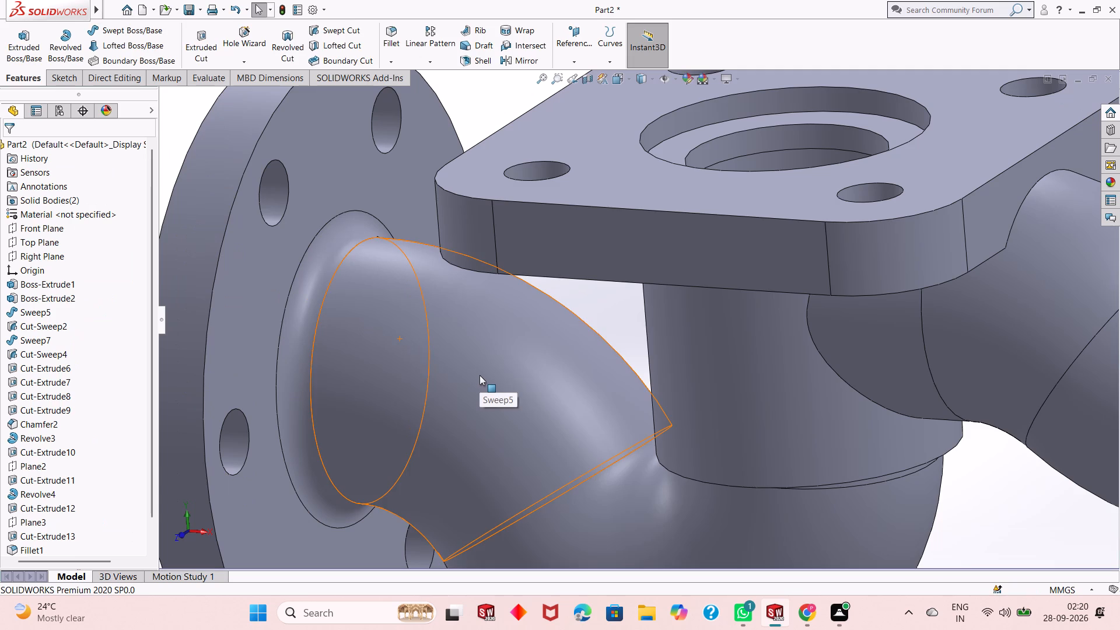
Examine the filleted valve body from the front and underneath, checking the flange joints and the central neck's junction with the pipes.
{"action": "scroll", "coordinate": [480, 375], "scroll_direction": "up", "scroll_amount": 1}
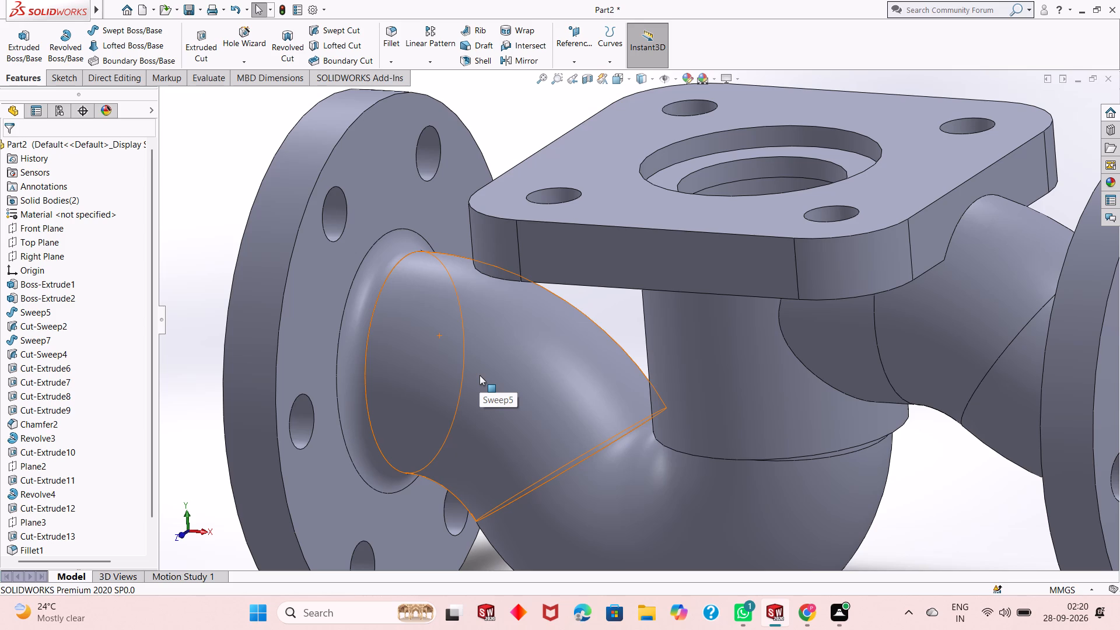
{"action": "scroll", "coordinate": [521, 368], "scroll_direction": "up", "scroll_amount": 3}
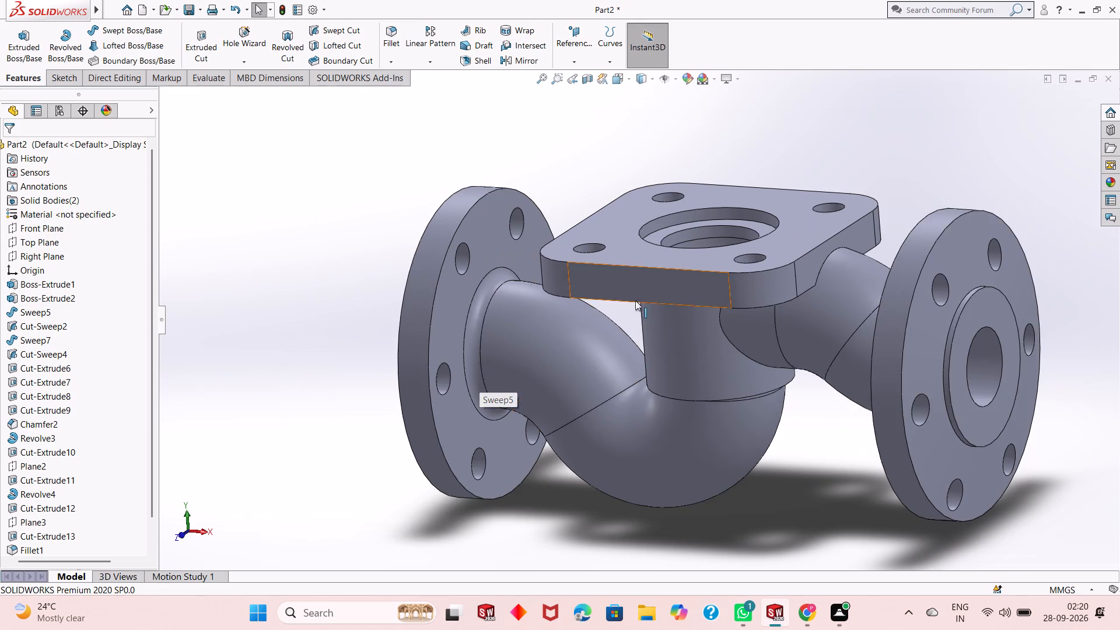
{"action": "scroll", "coordinate": [635, 300], "scroll_direction": "up", "scroll_amount": 2}
{"action": "scroll", "coordinate": [659, 371], "scroll_direction": "down", "scroll_amount": 1}
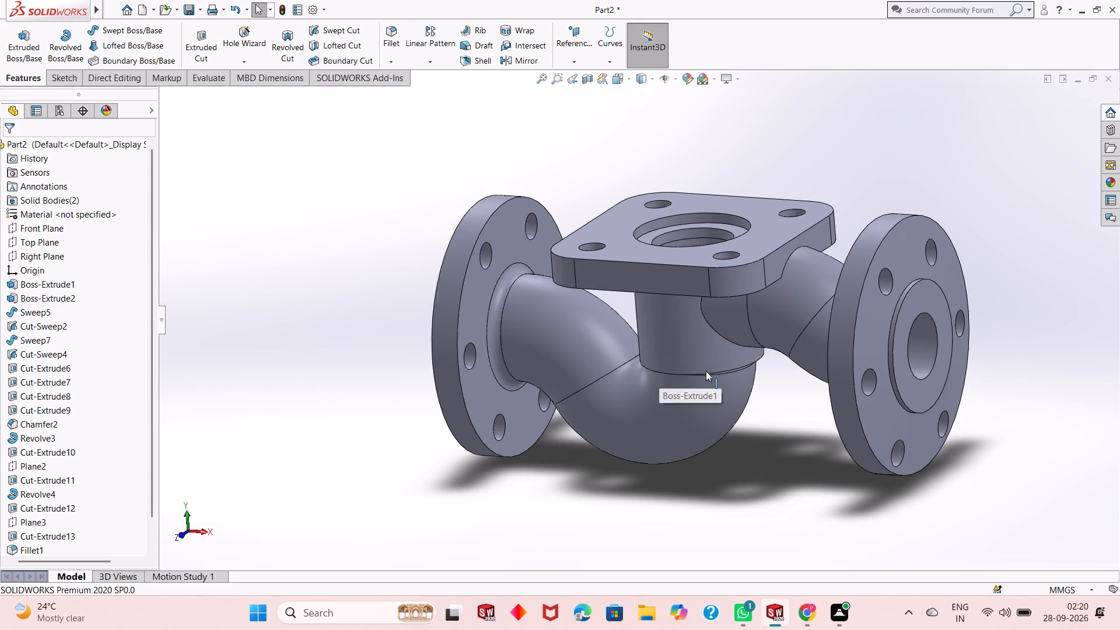
{"action": "middle_click_drag", "start_coordinate": [711, 429], "coordinate": [741, 402]}
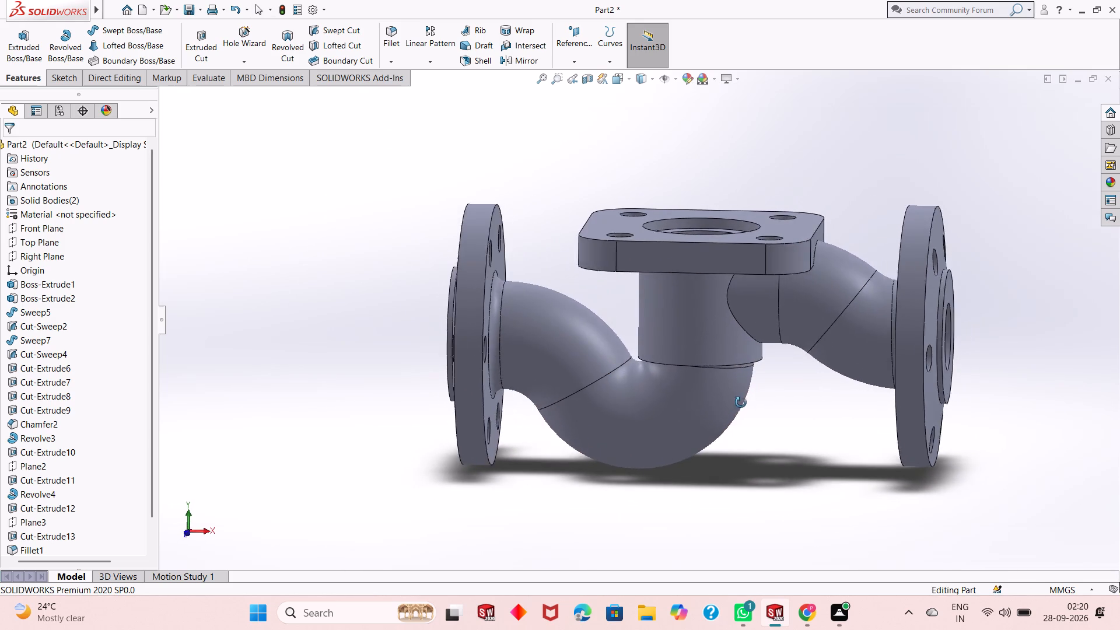
{"action": "middle_click_drag", "start_coordinate": [741, 402], "coordinate": [755, 405]}
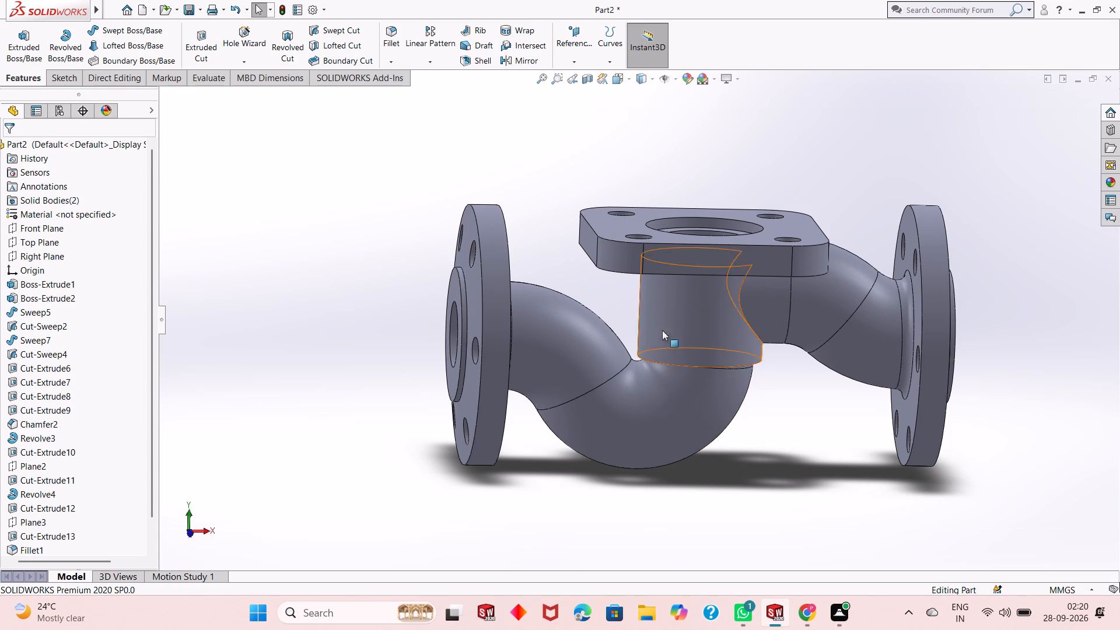
{"action": "scroll", "coordinate": [717, 270], "scroll_direction": "down", "scroll_amount": 2}
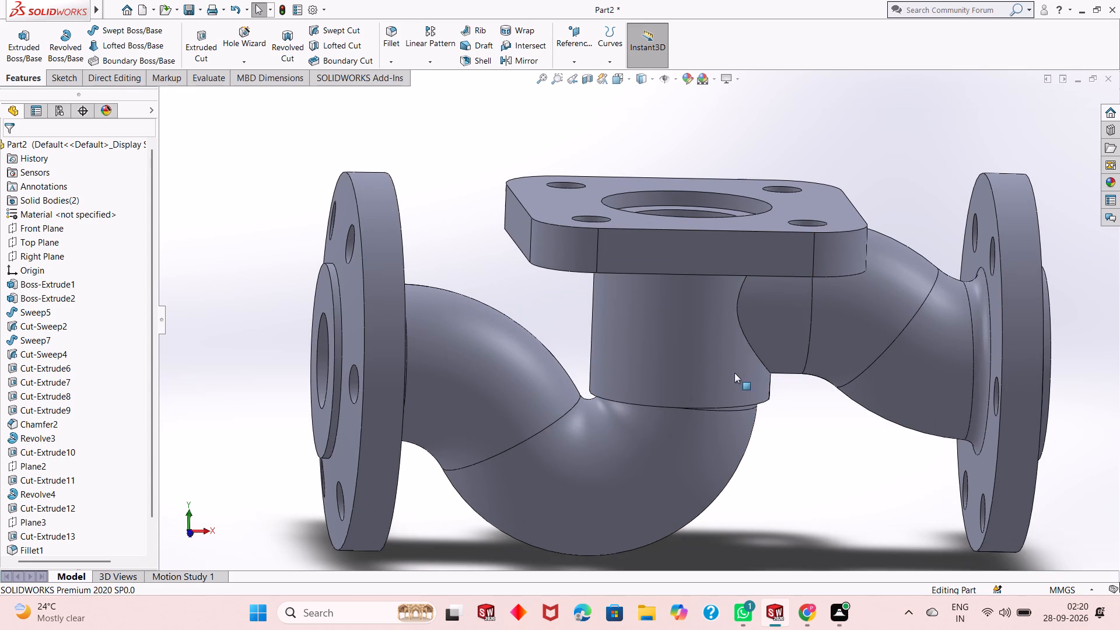
{"action": "middle_click_drag", "start_coordinate": [732, 380], "coordinate": [737, 198]}
{"action": "scroll", "coordinate": [737, 195], "scroll_direction": "down", "scroll_amount": 2}
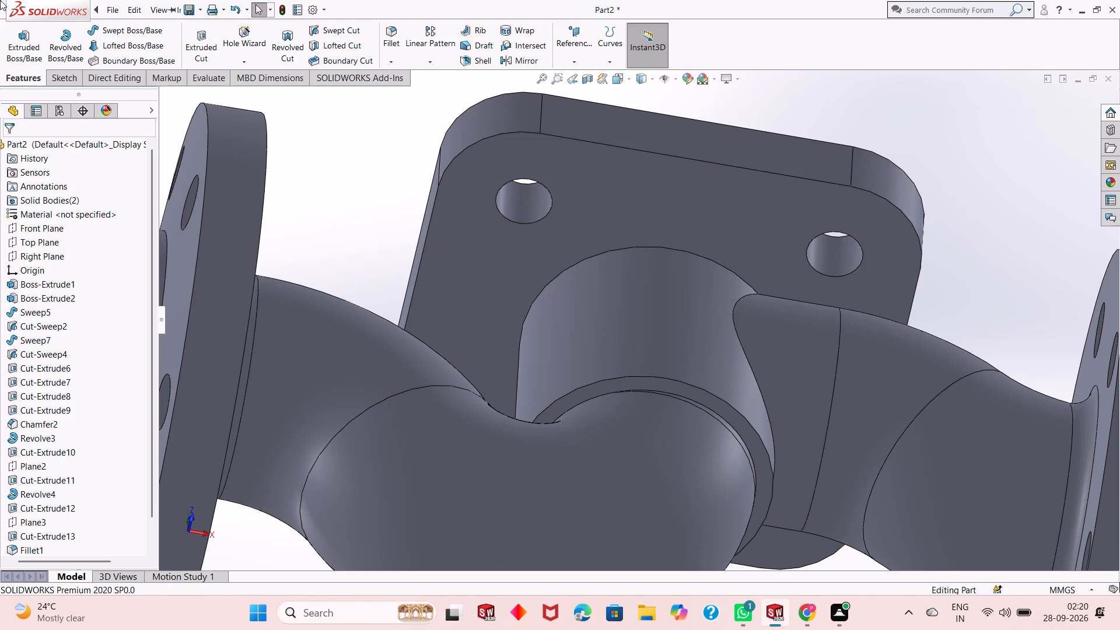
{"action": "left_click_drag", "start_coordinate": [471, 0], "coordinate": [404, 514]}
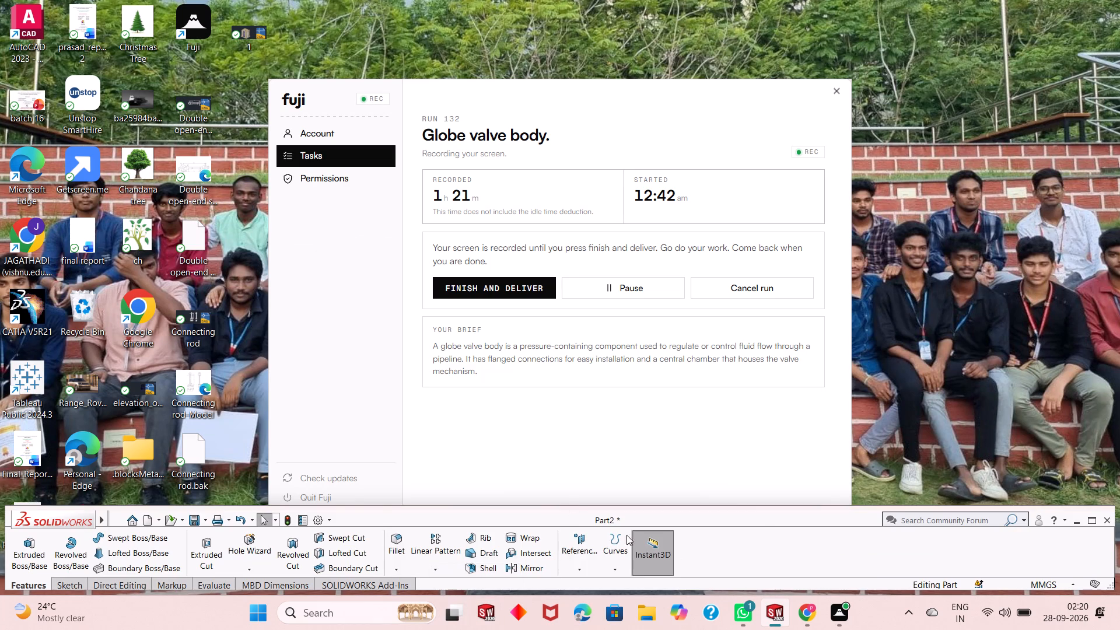
Return to the valve body model and fillet the edge where the central neck meets the square flange's underside with a 10 mm symmetric radius.
{"action": "left_click", "coordinate": [765, 519]}
{"action": "double_click", "coordinate": [765, 519]}
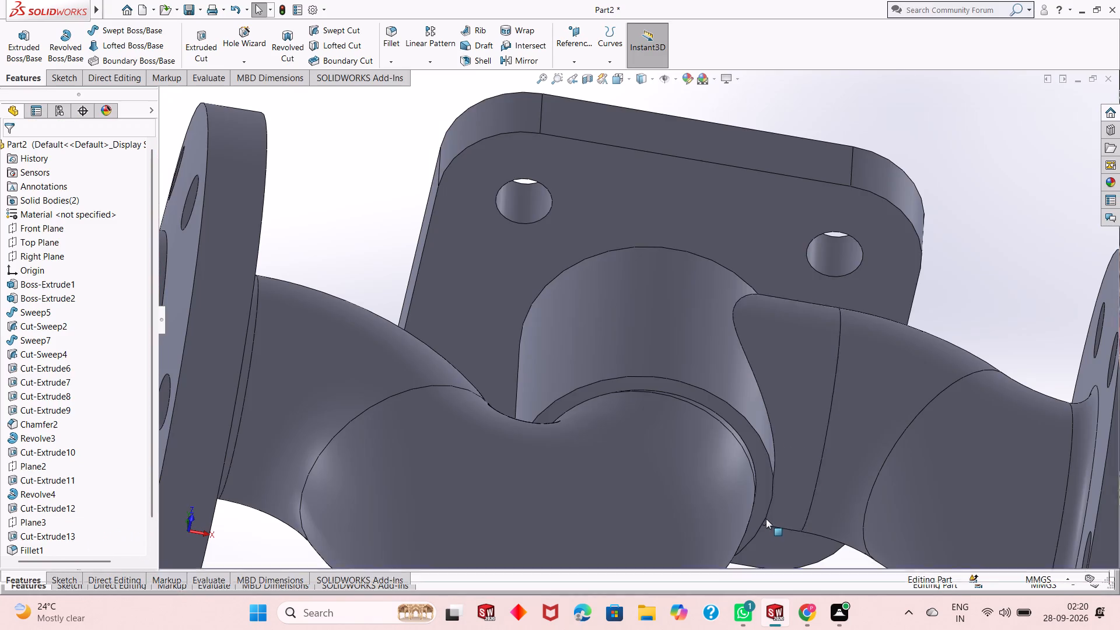
{"action": "scroll", "coordinate": [685, 367], "scroll_direction": "up", "scroll_amount": 5}
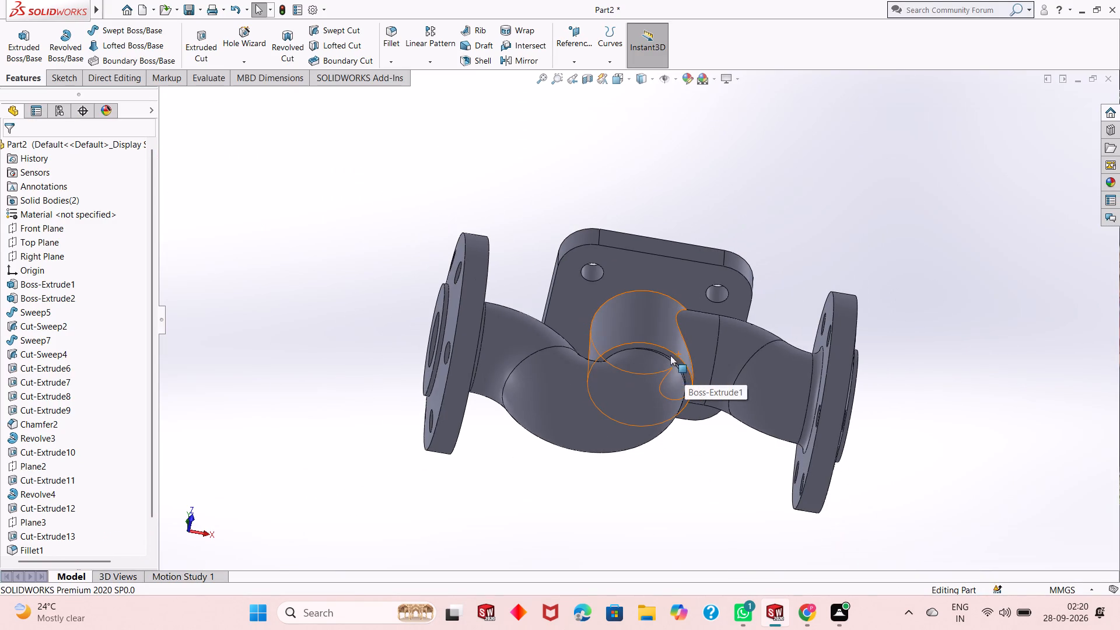
{"action": "middle_click_drag", "start_coordinate": [663, 338], "coordinate": [655, 469]}
{"action": "middle_click_drag", "start_coordinate": [638, 358], "coordinate": [638, 376]}
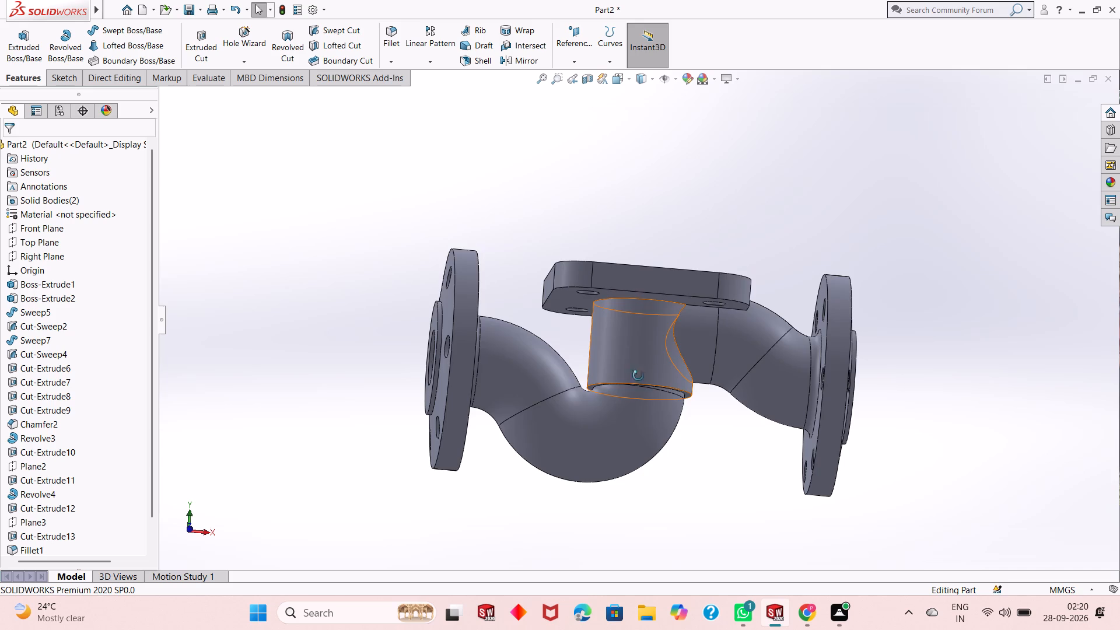
{"action": "middle_click_drag", "start_coordinate": [638, 376], "coordinate": [636, 395]}
{"action": "middle_click_drag", "start_coordinate": [643, 339], "coordinate": [649, 199]}
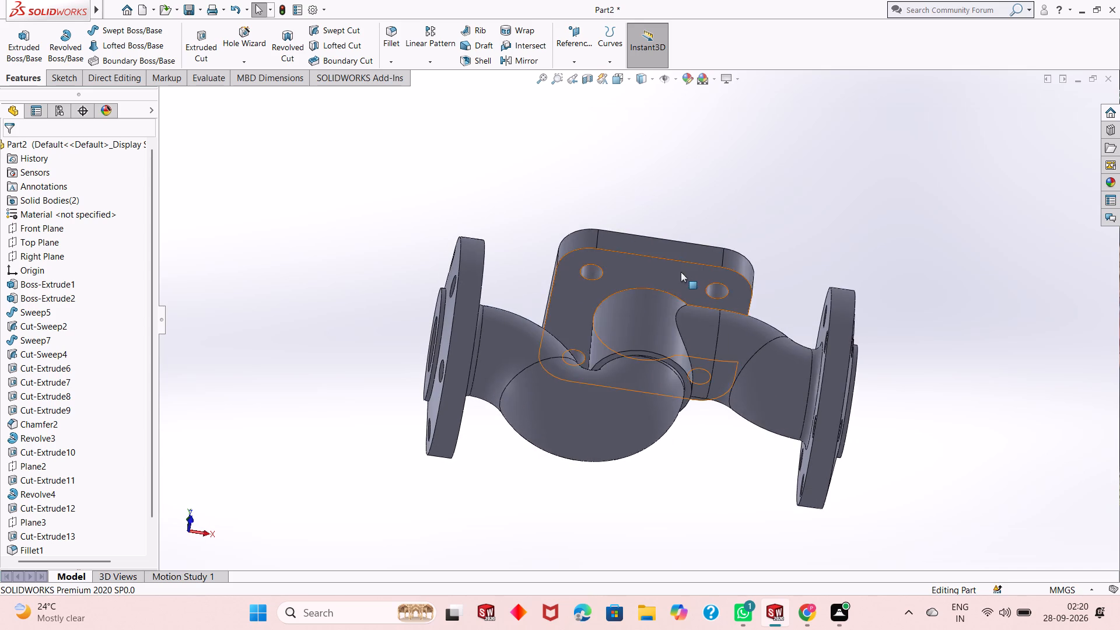
{"action": "scroll", "coordinate": [672, 274], "scroll_direction": "down", "scroll_amount": 4}
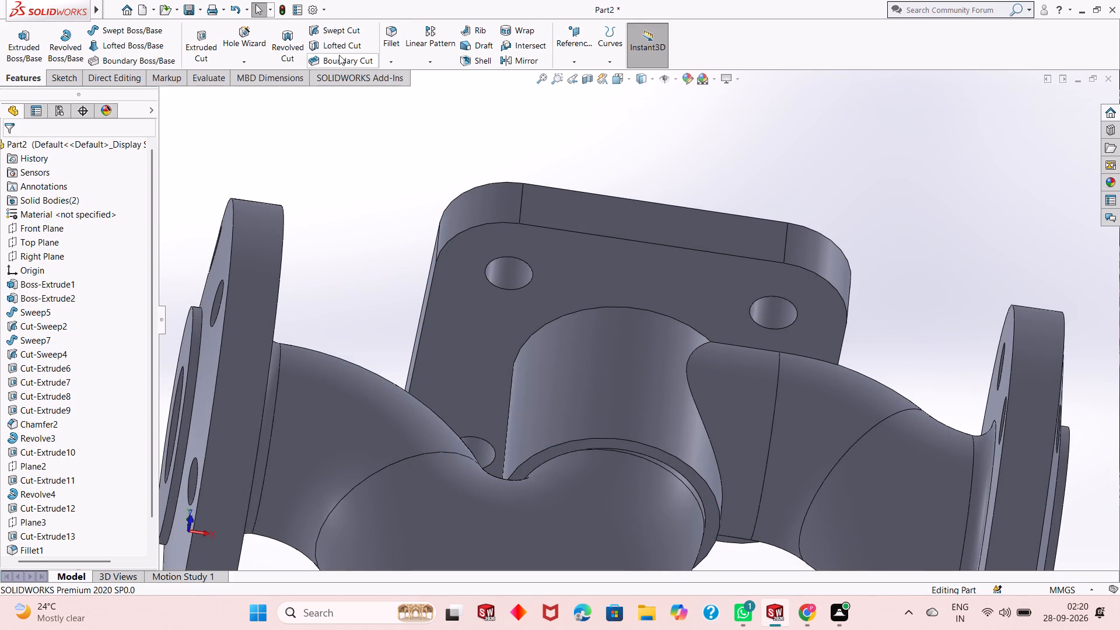
{"action": "left_click", "coordinate": [388, 33]}
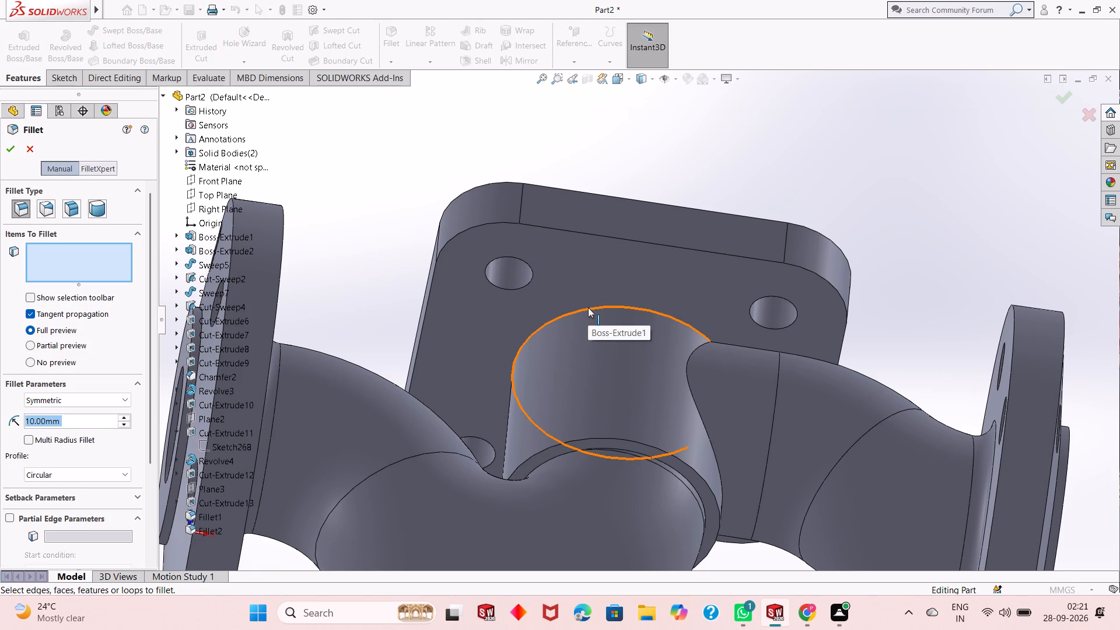
{"action": "left_click", "coordinate": [588, 307]}
{"action": "left_click", "coordinate": [12, 148]}
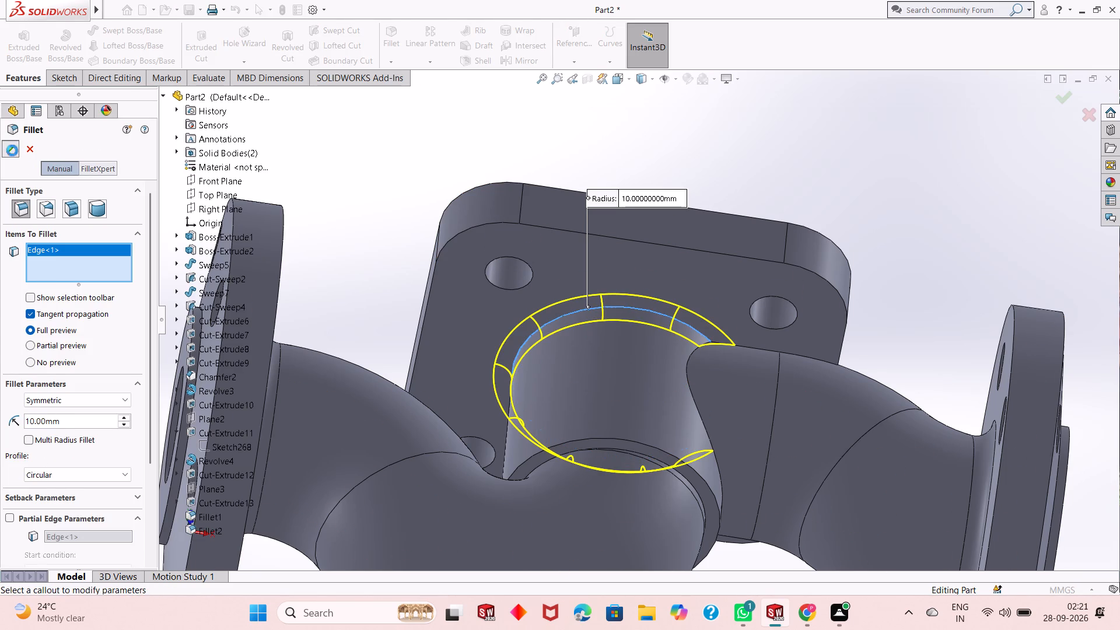
Examine the filleted joint between the central neck and square flange, and the neck's junction with both pipes, from below and above.
{"action": "scroll", "coordinate": [580, 366], "scroll_direction": "up", "scroll_amount": 2}
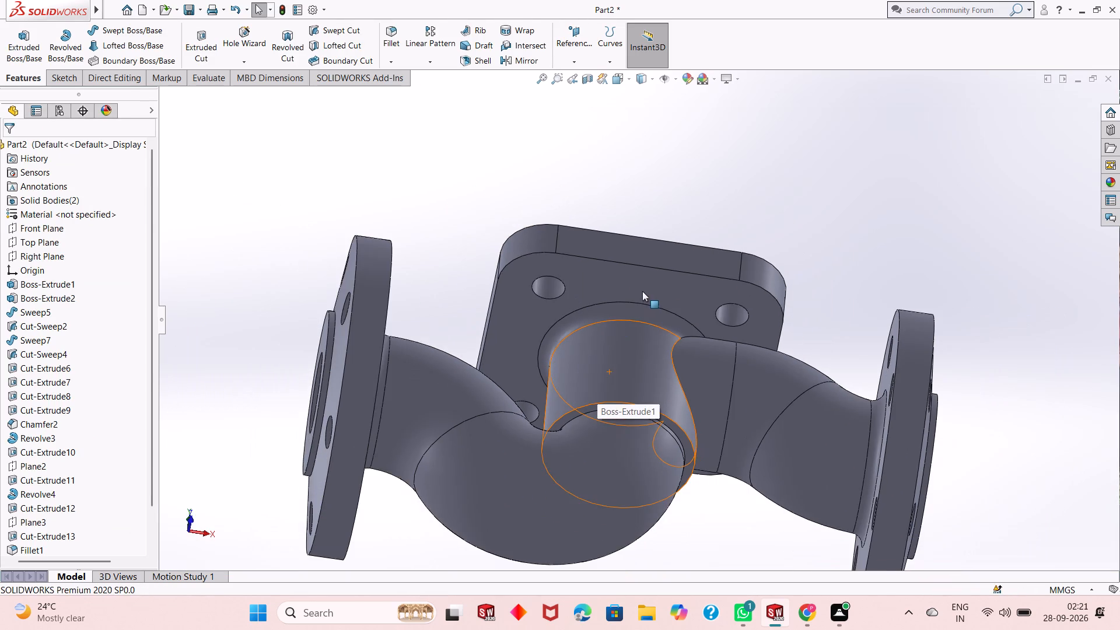
{"action": "middle_click_drag", "start_coordinate": [639, 293], "coordinate": [642, 379]}
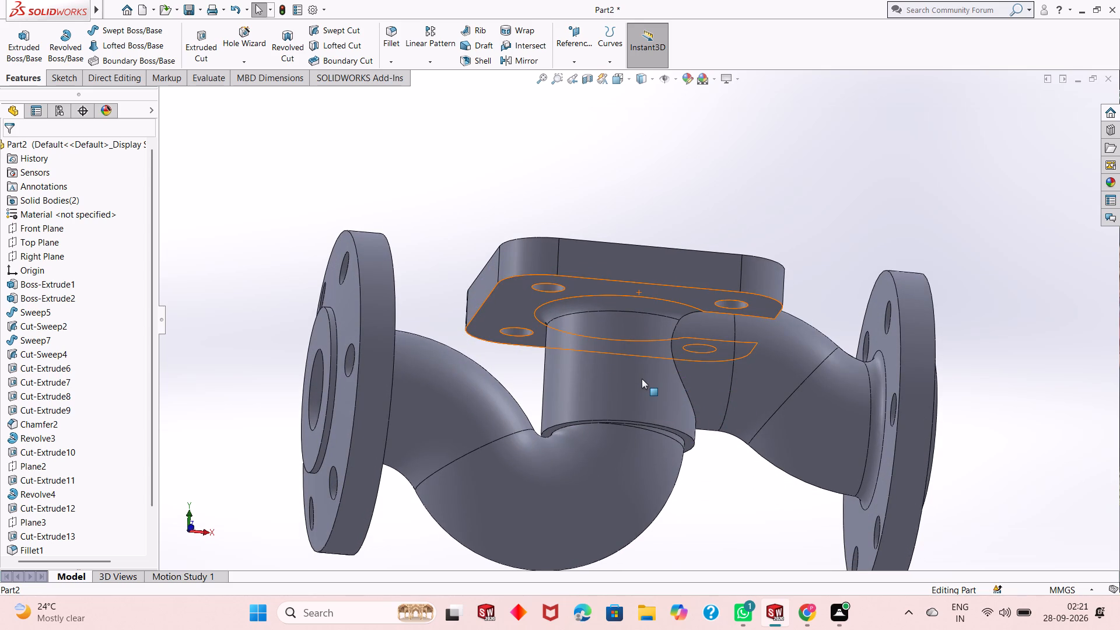
{"action": "scroll", "coordinate": [642, 379], "scroll_direction": "down", "scroll_amount": 1}
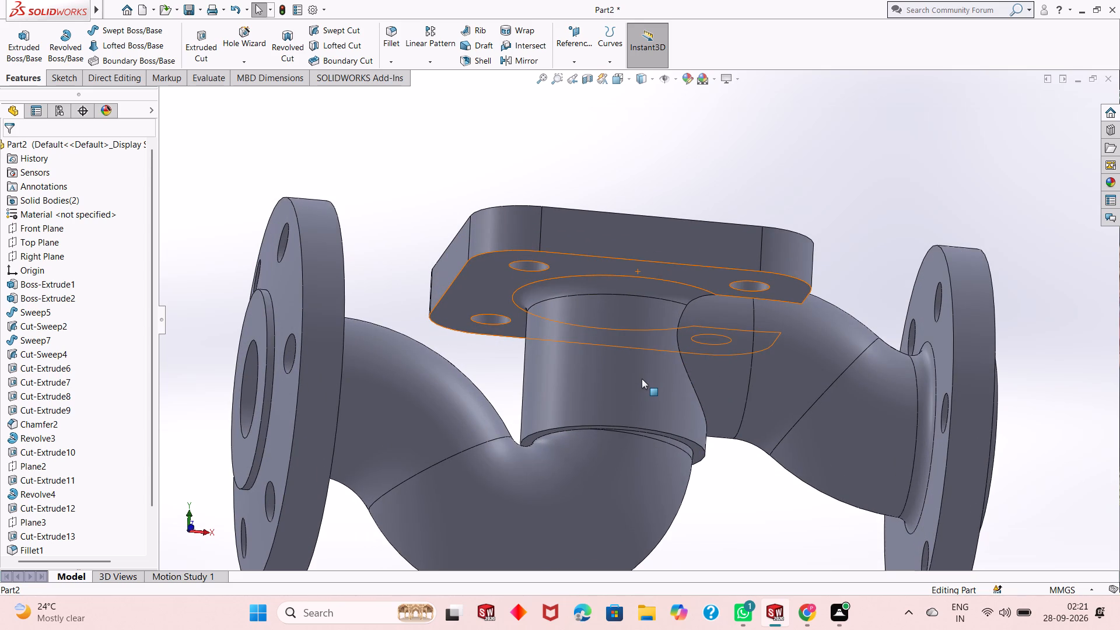
{"action": "scroll", "coordinate": [637, 388], "scroll_direction": "down", "scroll_amount": 2}
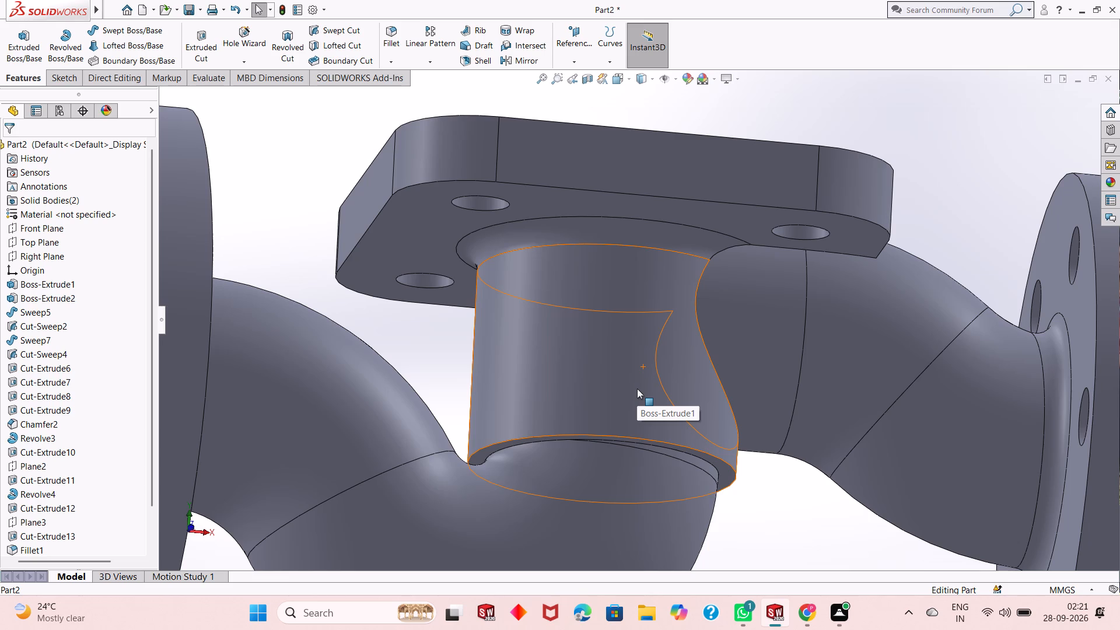
{"action": "scroll", "coordinate": [673, 279], "scroll_direction": "down", "scroll_amount": 2}
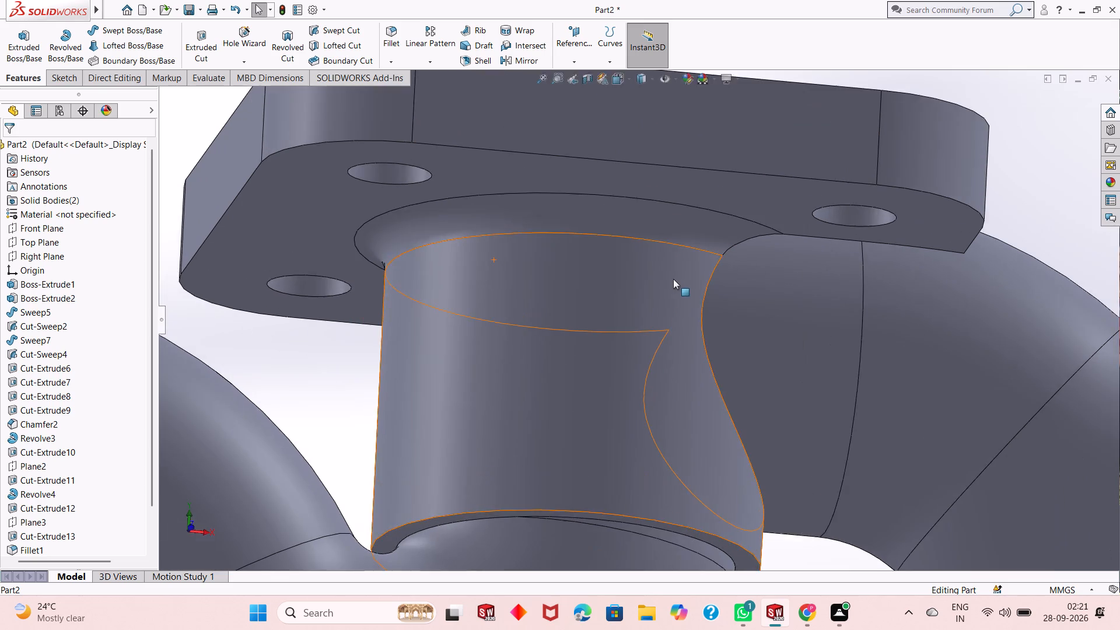
{"action": "scroll", "coordinate": [673, 279], "scroll_direction": "up", "scroll_amount": 4}
{"action": "middle_click_drag", "start_coordinate": [662, 283], "coordinate": [652, 309]}
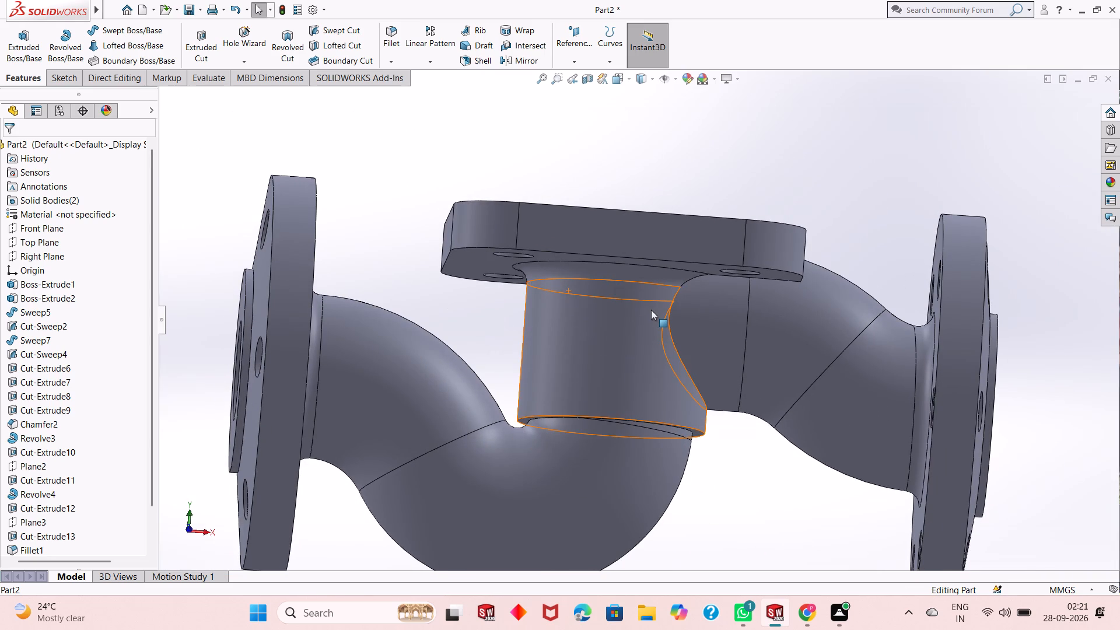
{"action": "scroll", "coordinate": [651, 310], "scroll_direction": "down", "scroll_amount": 1}
{"action": "scroll", "coordinate": [651, 310], "scroll_direction": "up", "scroll_amount": 1}
{"action": "middle_click_drag", "start_coordinate": [651, 330], "coordinate": [622, 376]}
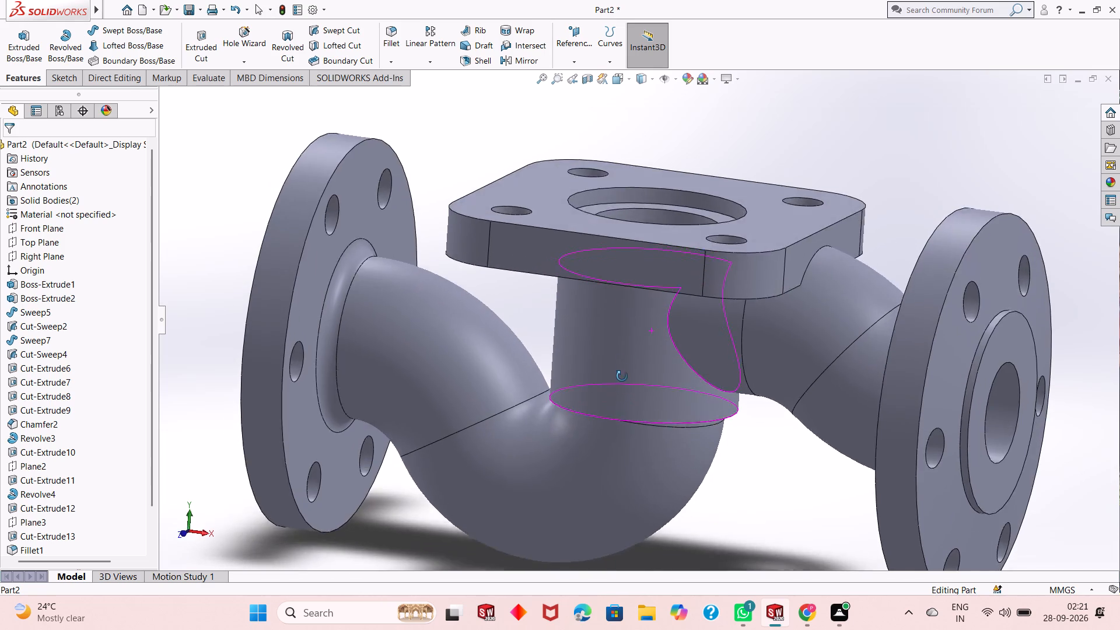
{"action": "middle_click_drag", "start_coordinate": [622, 376], "coordinate": [646, 343]}
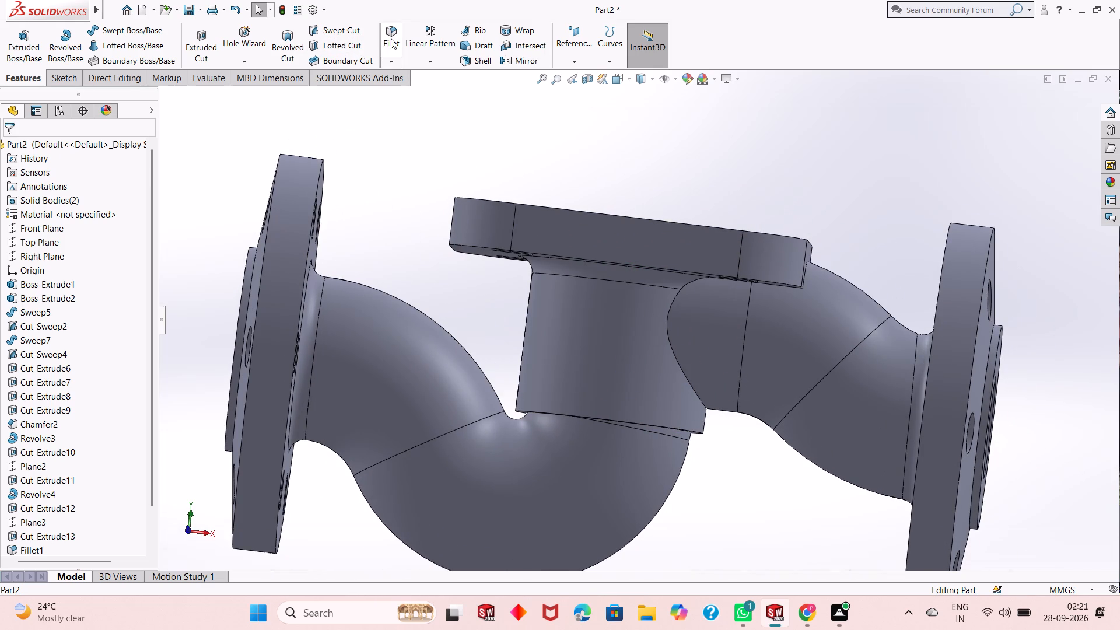
Fillet the outer perimeter edge of the square flange's top face with a 5 mm symmetric radius, using tangent propagation.
{"action": "left_click", "coordinate": [391, 38]}
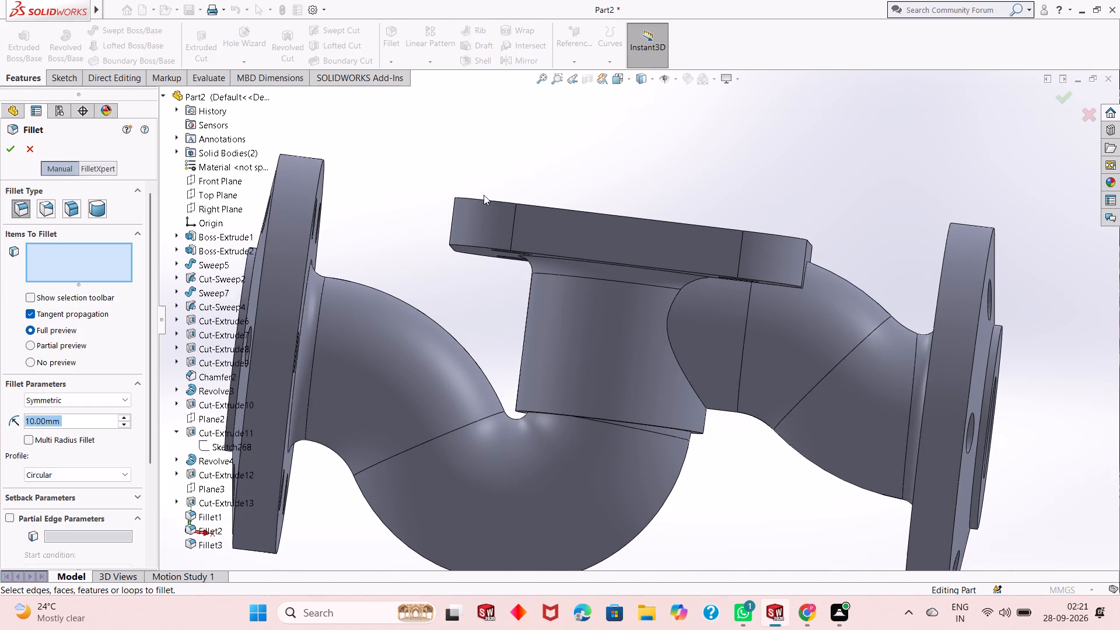
{"action": "middle_click_drag", "start_coordinate": [590, 341], "coordinate": [599, 306]}
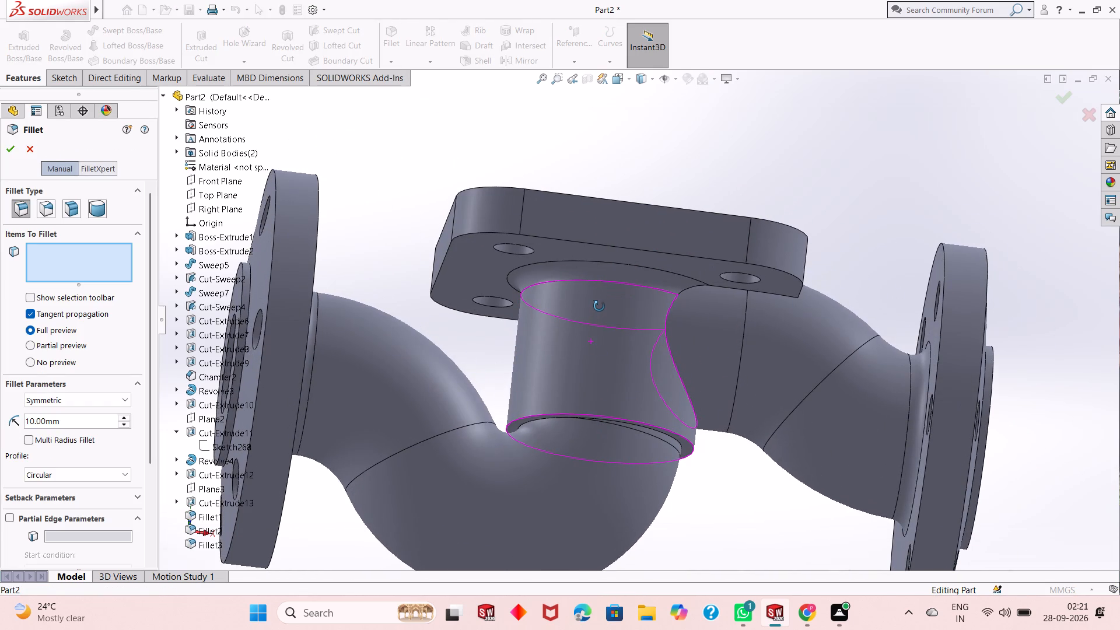
{"action": "middle_click_drag", "start_coordinate": [599, 306], "coordinate": [614, 306]}
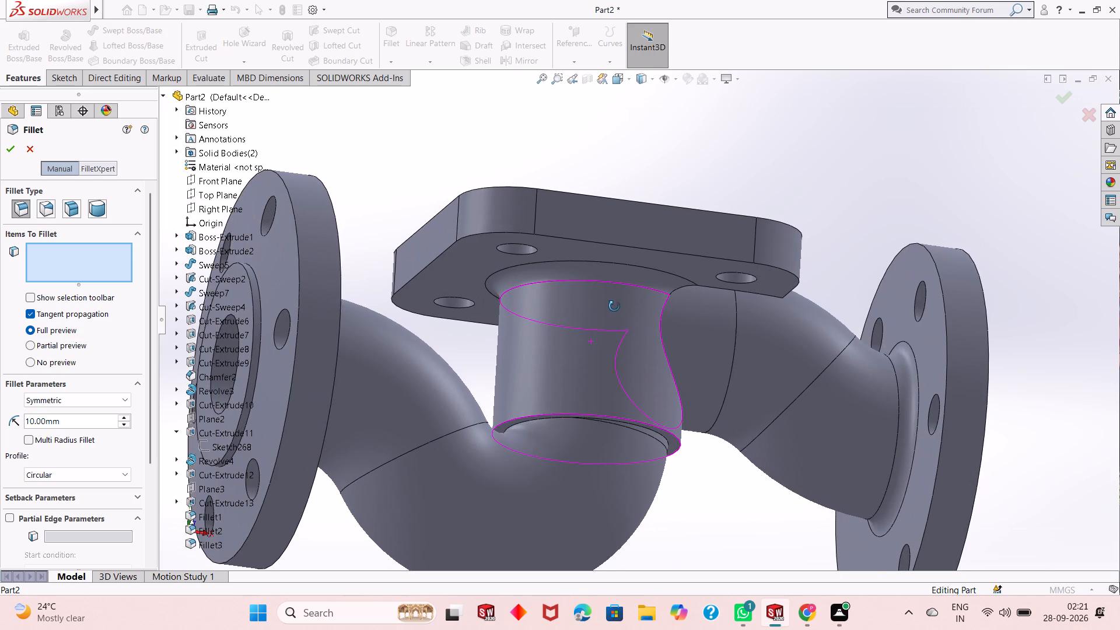
{"action": "middle_click_drag", "start_coordinate": [614, 306], "coordinate": [614, 317]}
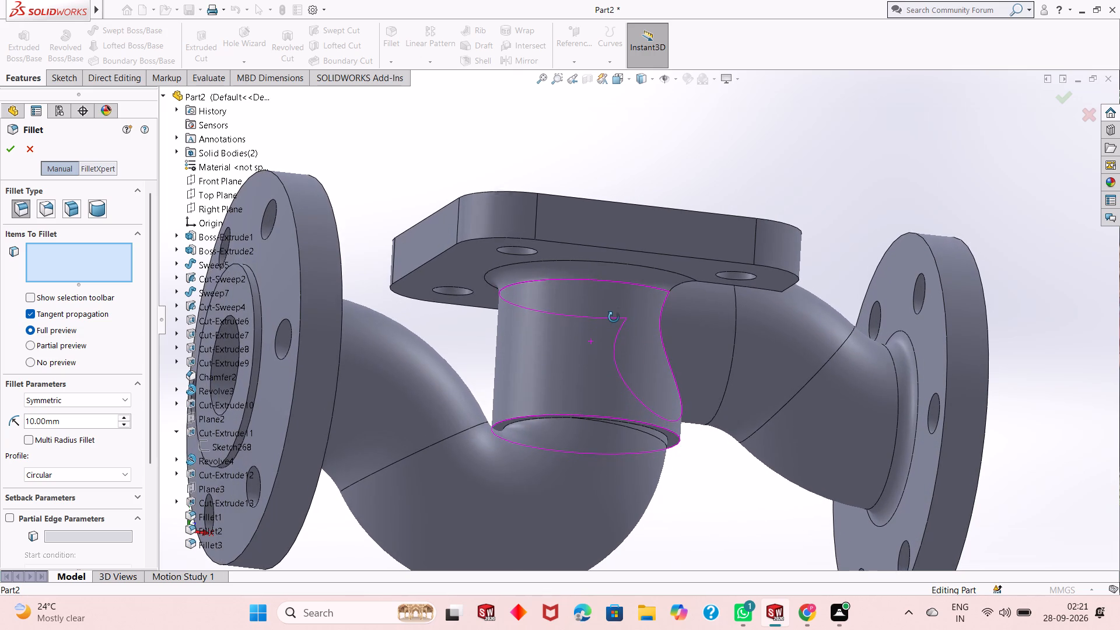
{"action": "middle_click_drag", "start_coordinate": [614, 317], "coordinate": [586, 331]}
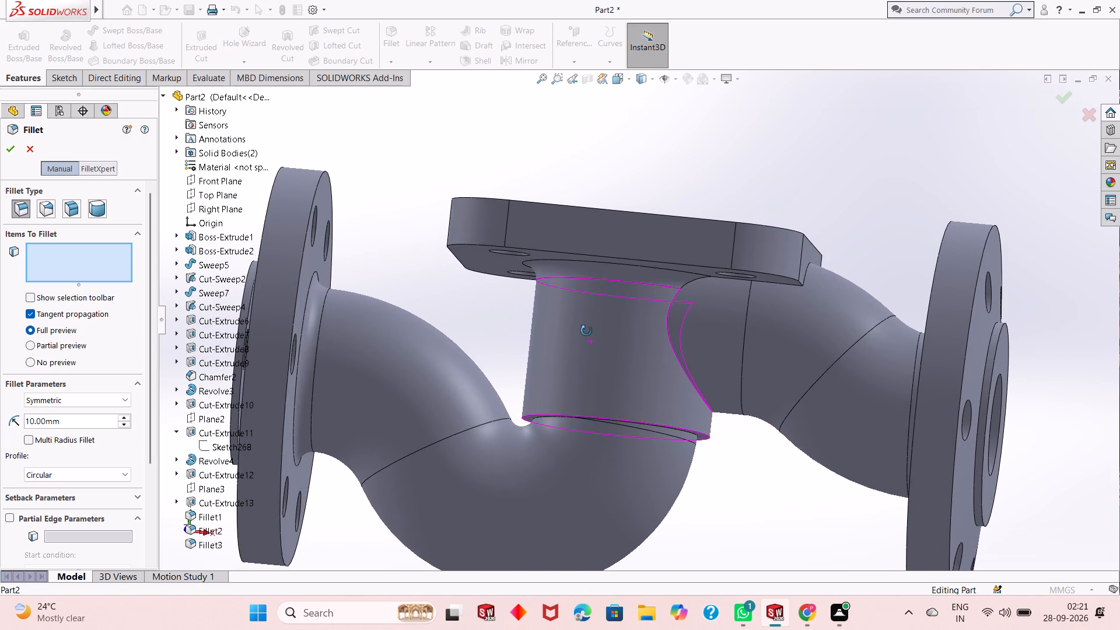
{"action": "middle_click_drag", "start_coordinate": [586, 331], "coordinate": [577, 365]}
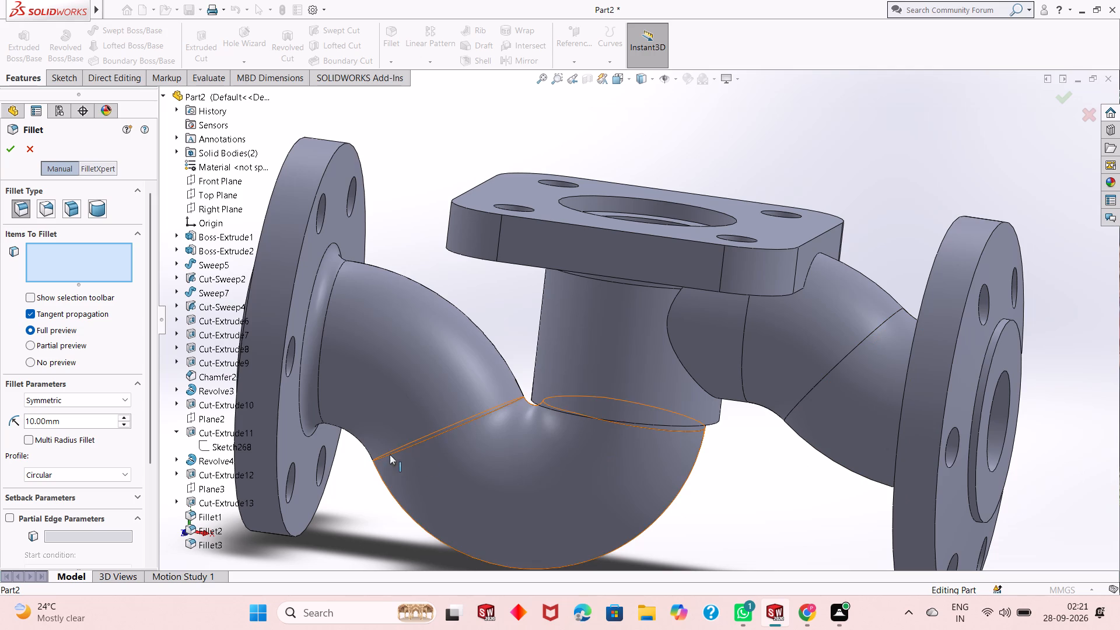
{"action": "double_click", "coordinate": [70, 420]}
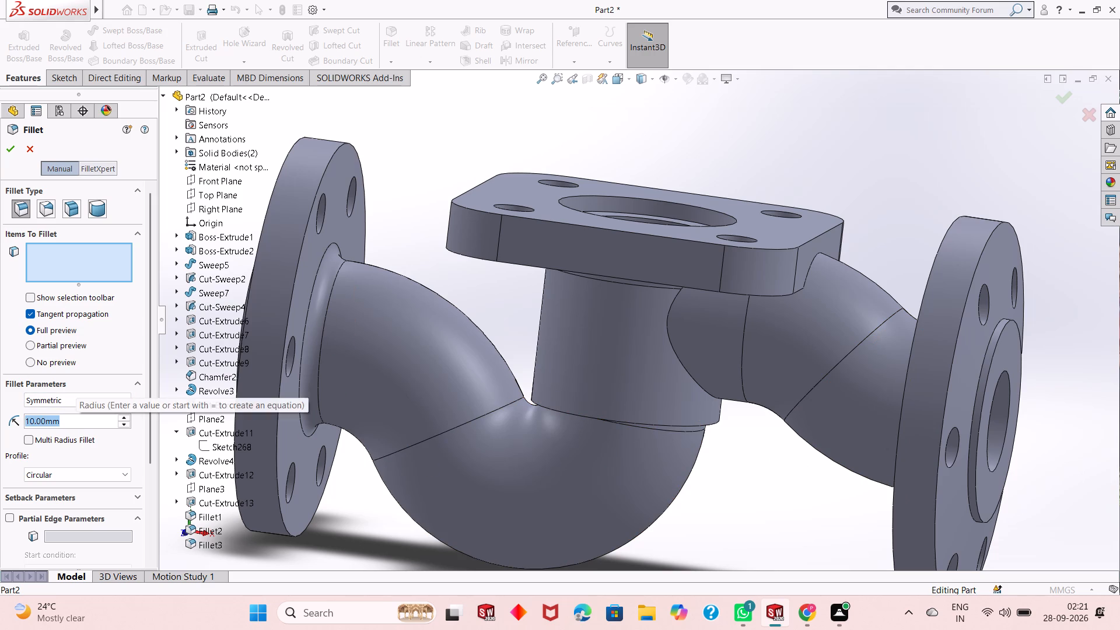
{"action": "key", "text": "5"}
{"action": "key", "text": "Return"}
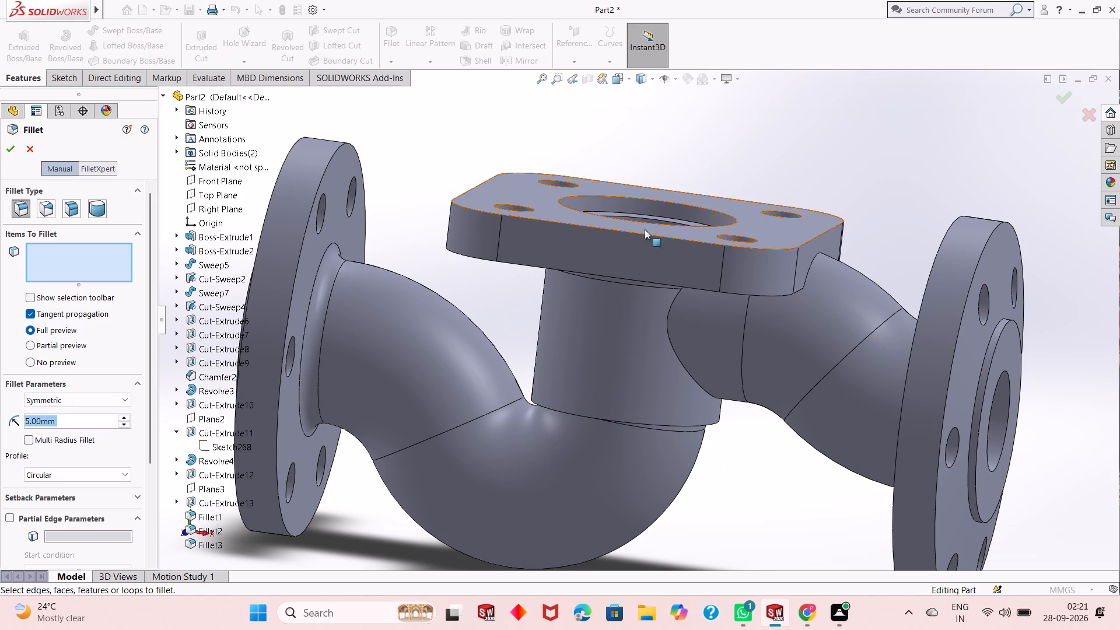
{"action": "middle_click_drag", "start_coordinate": [793, 208], "coordinate": [768, 301]}
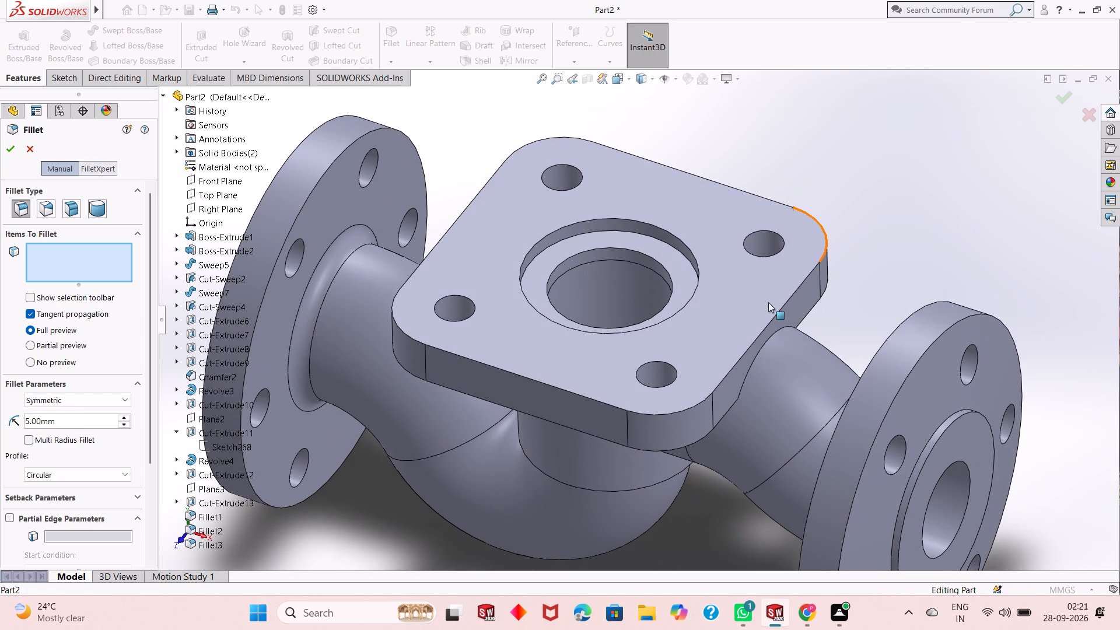
{"action": "left_click", "coordinate": [771, 319]}
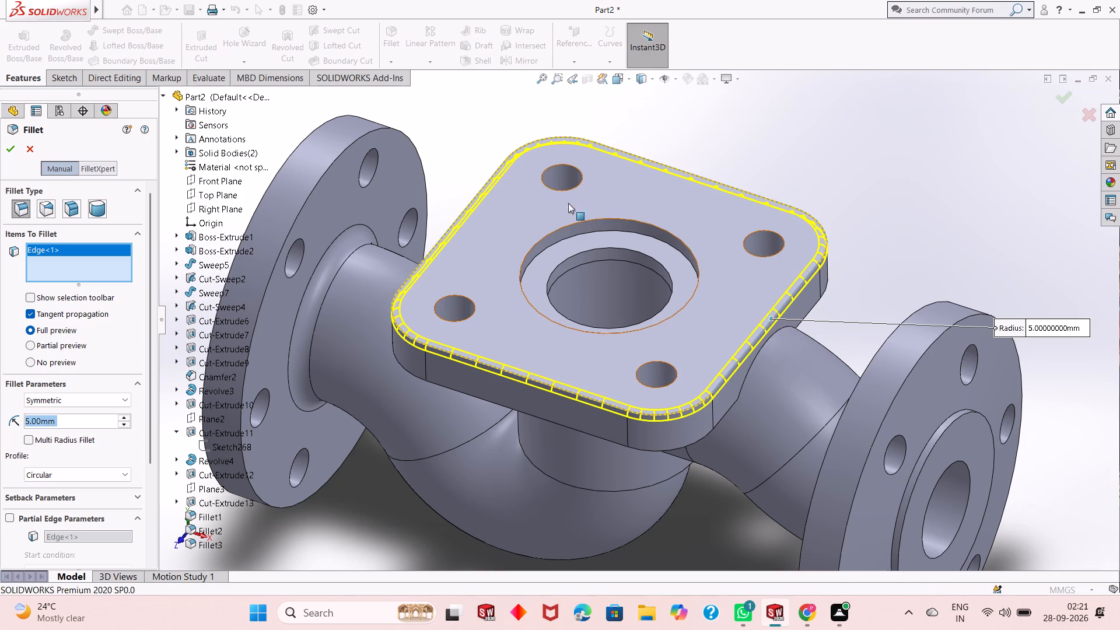
{"action": "left_click", "coordinate": [11, 150]}
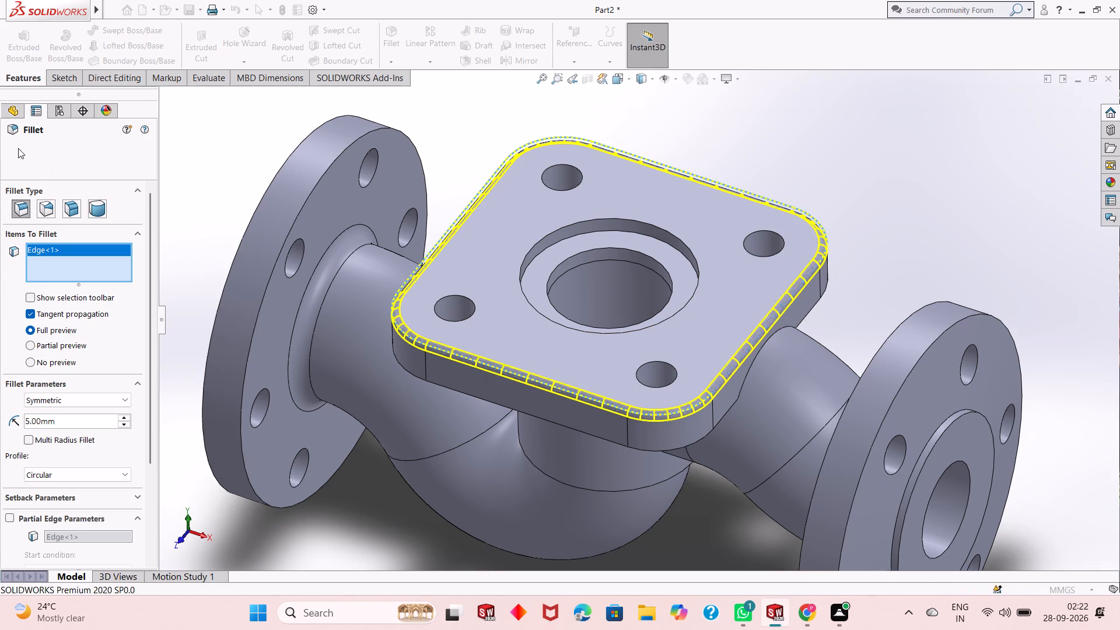
Fillet the edge where the upper side pipe meets the square flange's underside with a 15 mm symmetric radius.
{"action": "left_click", "coordinate": [390, 35]}
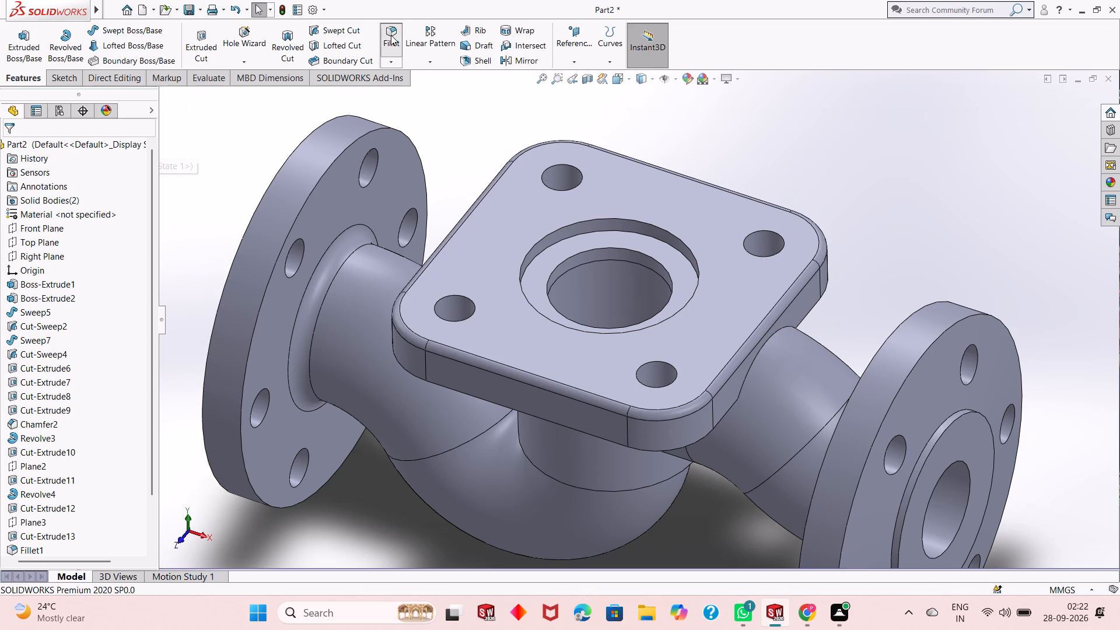
{"action": "type", "text": "15"}
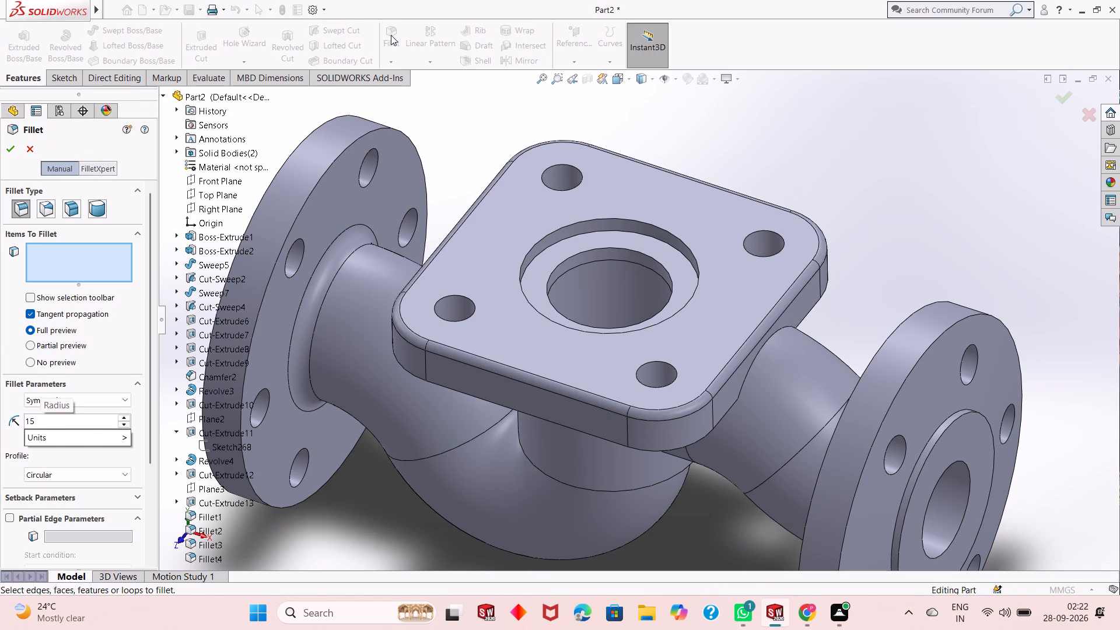
{"action": "key", "text": "Return"}
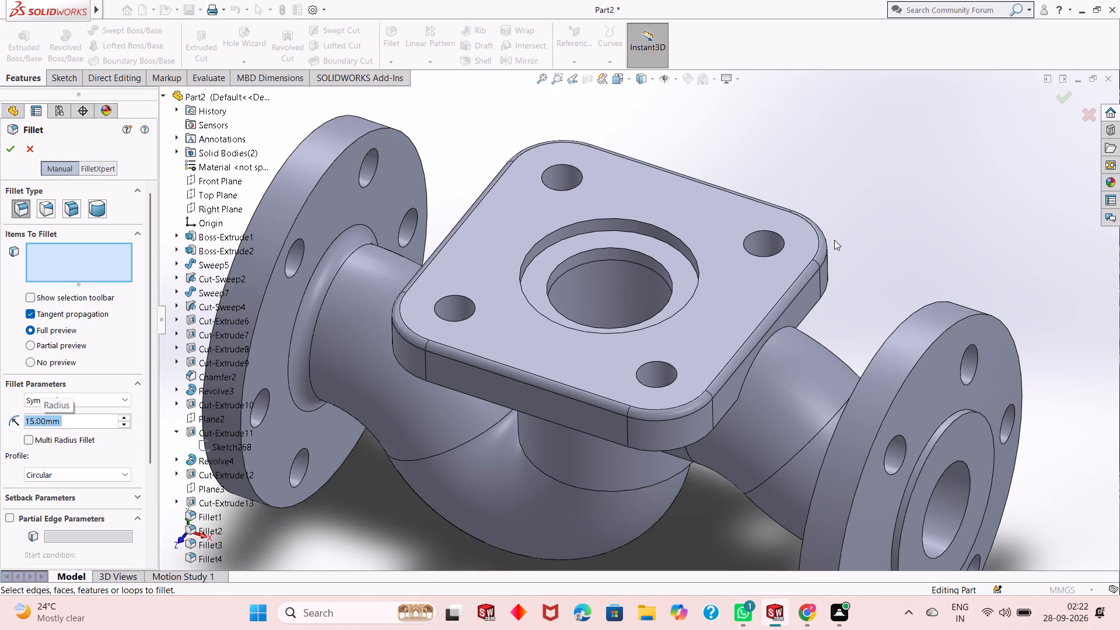
{"action": "middle_click_drag", "start_coordinate": [744, 342], "coordinate": [734, 279]}
{"action": "scroll", "coordinate": [802, 389], "scroll_direction": "down", "scroll_amount": 1}
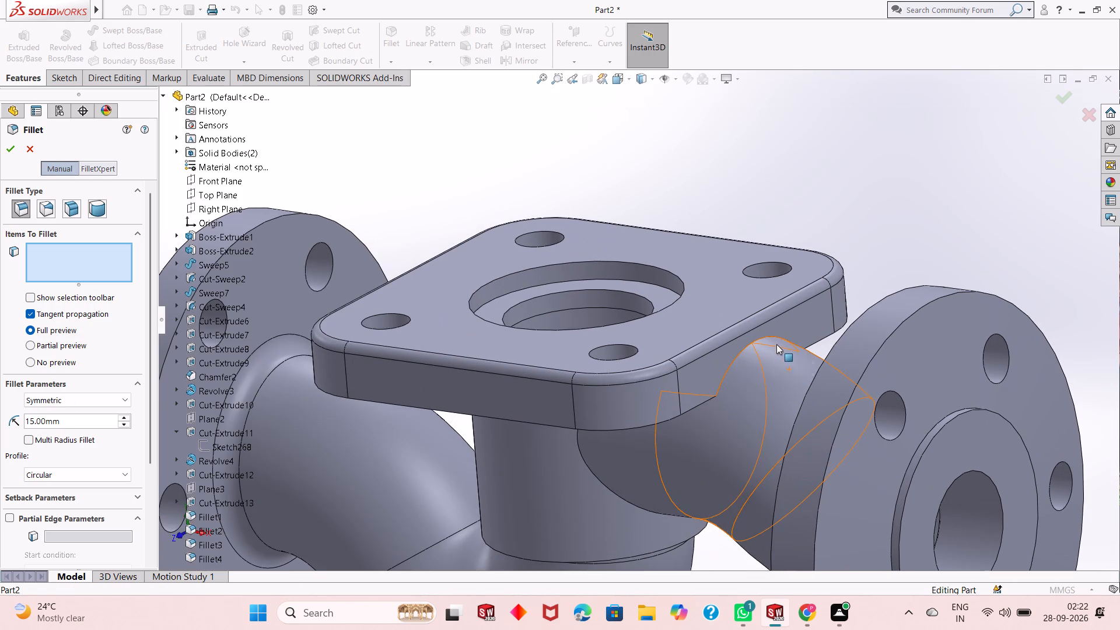
{"action": "left_click", "coordinate": [744, 350]}
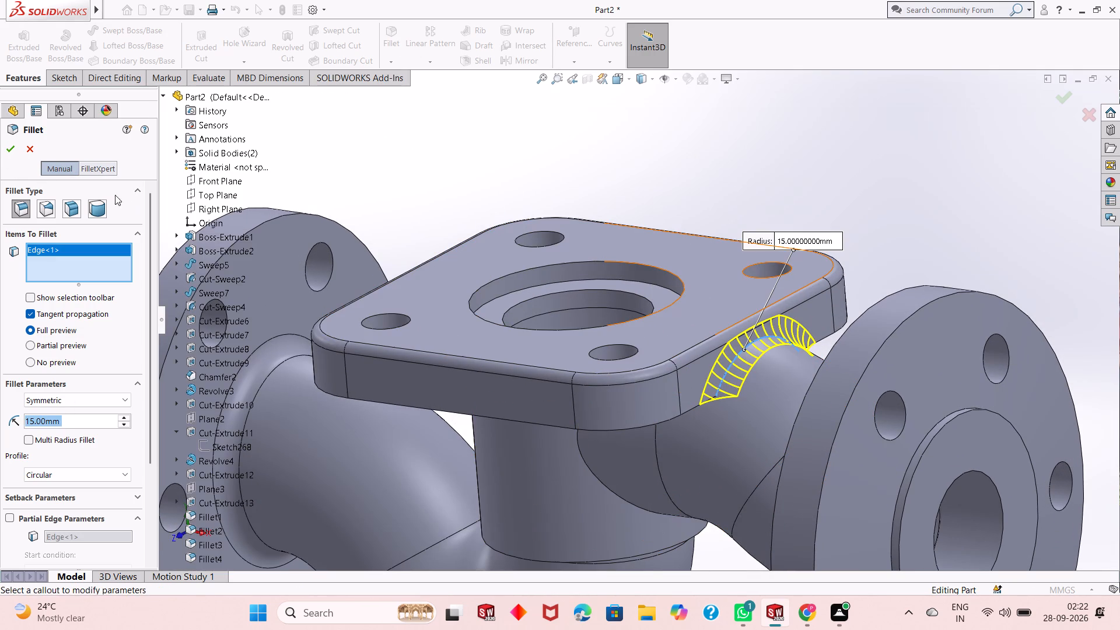
{"action": "left_click", "coordinate": [8, 148]}
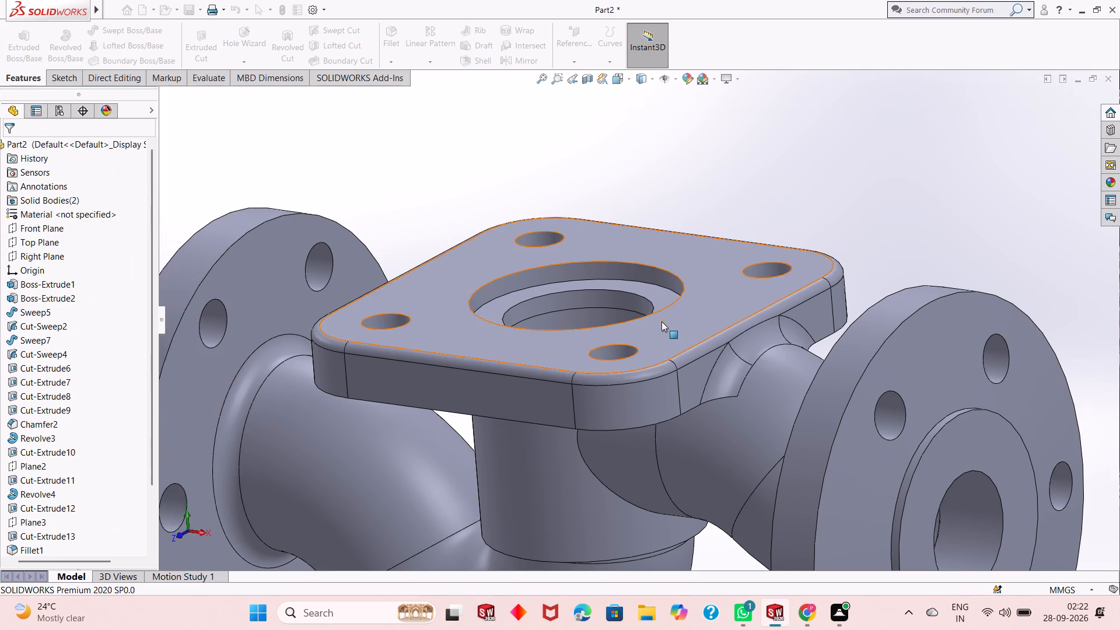
{"action": "scroll", "coordinate": [662, 323], "scroll_direction": "up", "scroll_amount": 2}
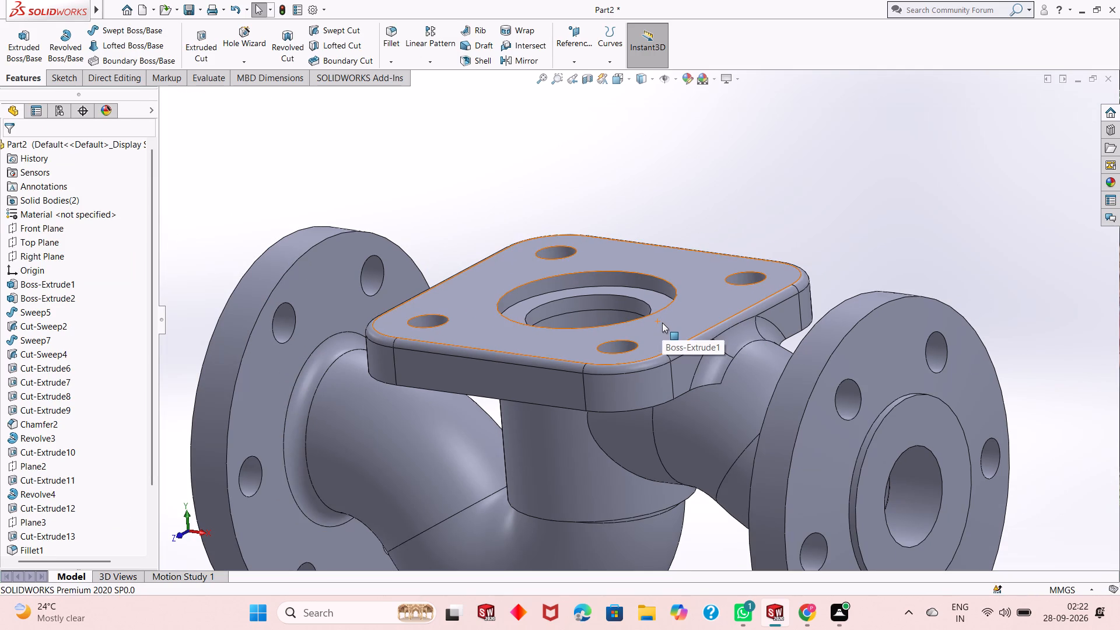
{"action": "scroll", "coordinate": [662, 323], "scroll_direction": "up", "scroll_amount": 2}
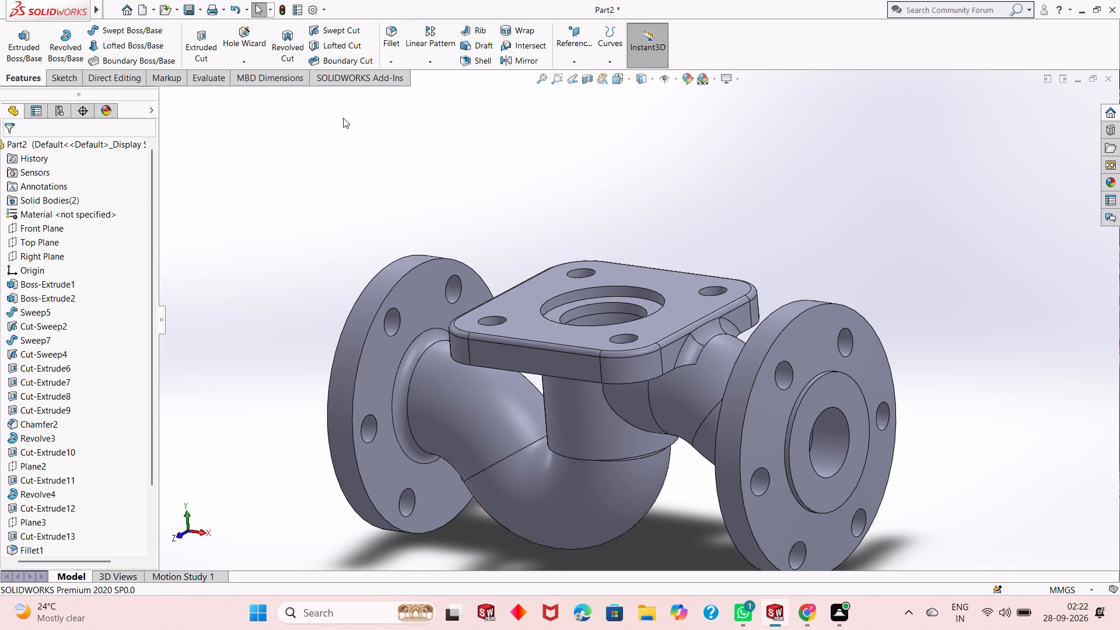
{"action": "scroll", "coordinate": [113, 307], "scroll_direction": "down", "scroll_amount": 6}
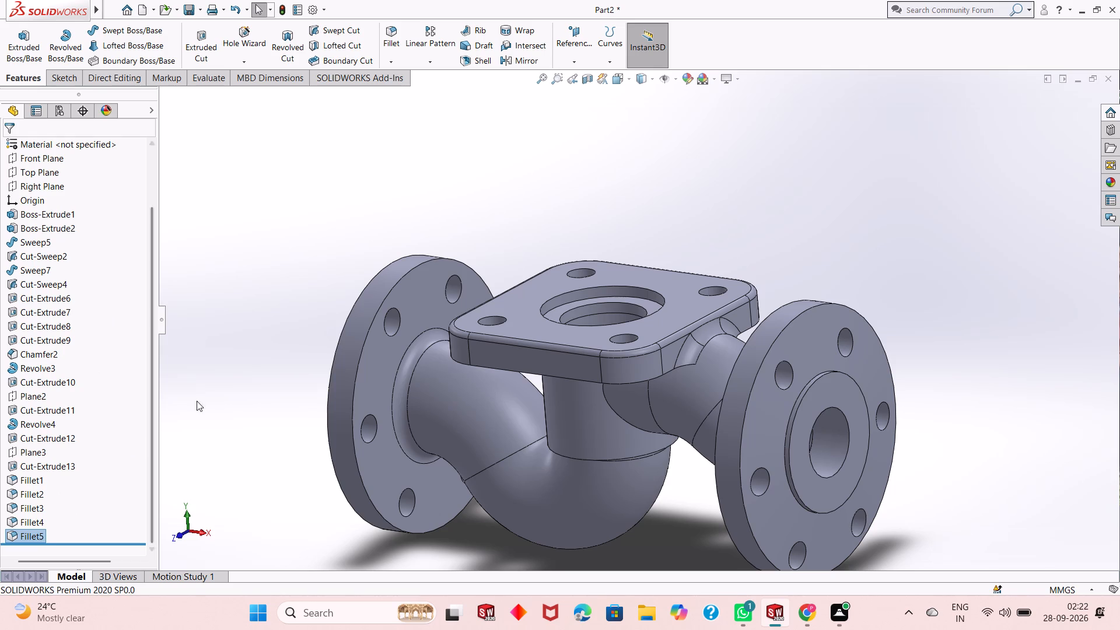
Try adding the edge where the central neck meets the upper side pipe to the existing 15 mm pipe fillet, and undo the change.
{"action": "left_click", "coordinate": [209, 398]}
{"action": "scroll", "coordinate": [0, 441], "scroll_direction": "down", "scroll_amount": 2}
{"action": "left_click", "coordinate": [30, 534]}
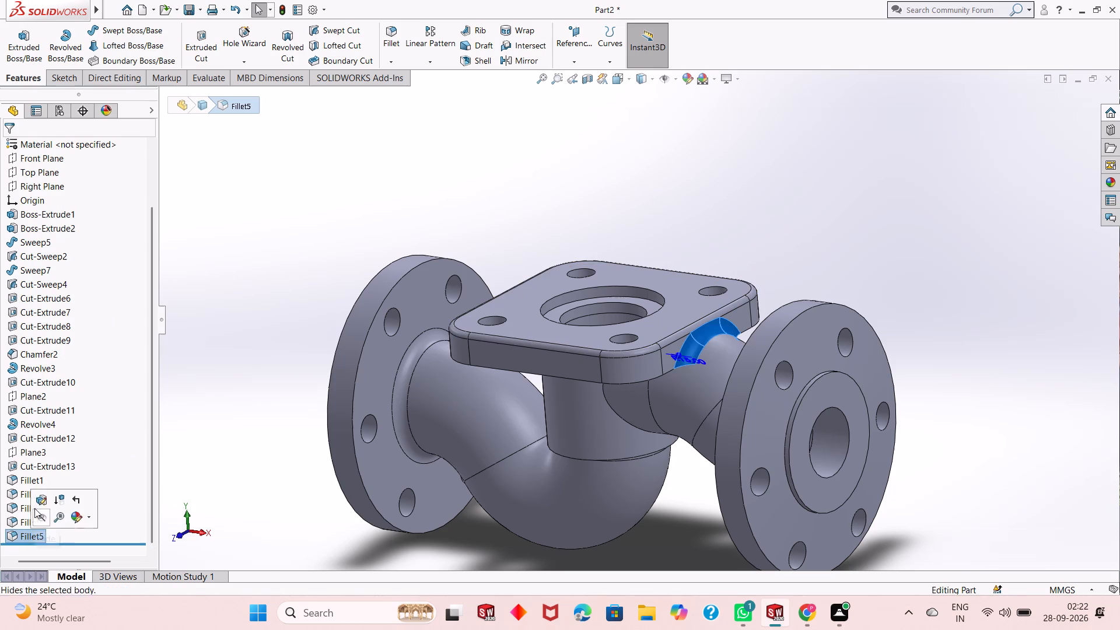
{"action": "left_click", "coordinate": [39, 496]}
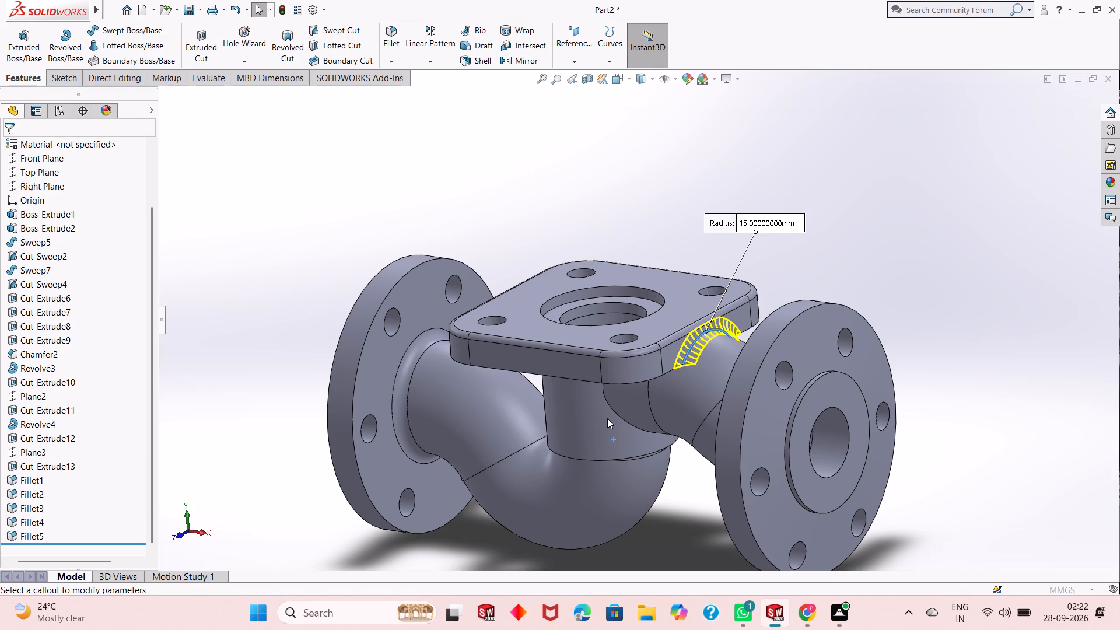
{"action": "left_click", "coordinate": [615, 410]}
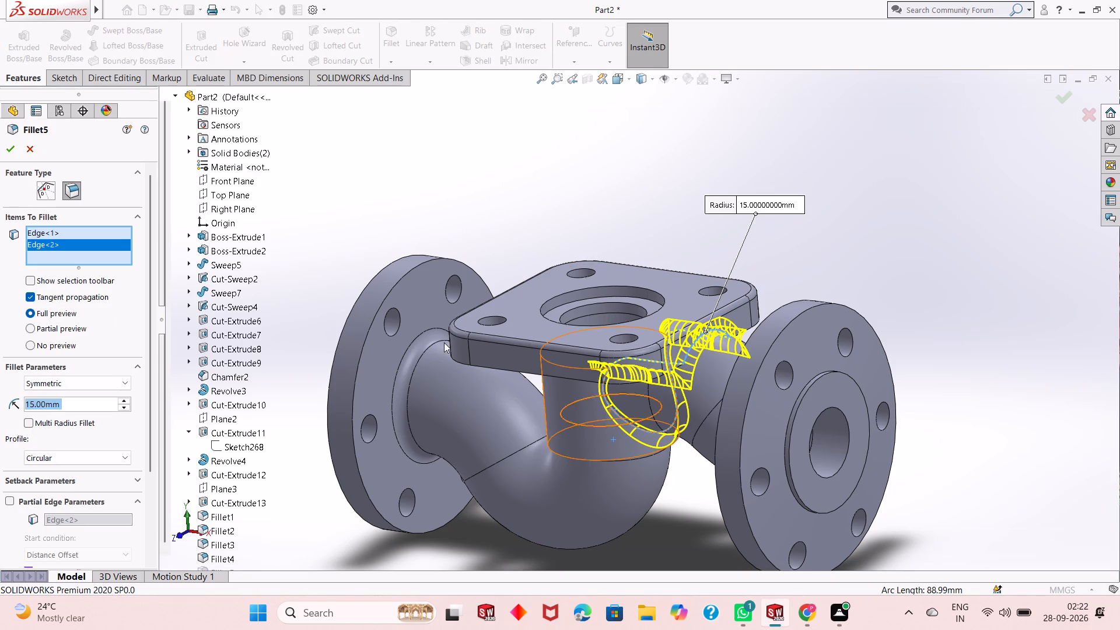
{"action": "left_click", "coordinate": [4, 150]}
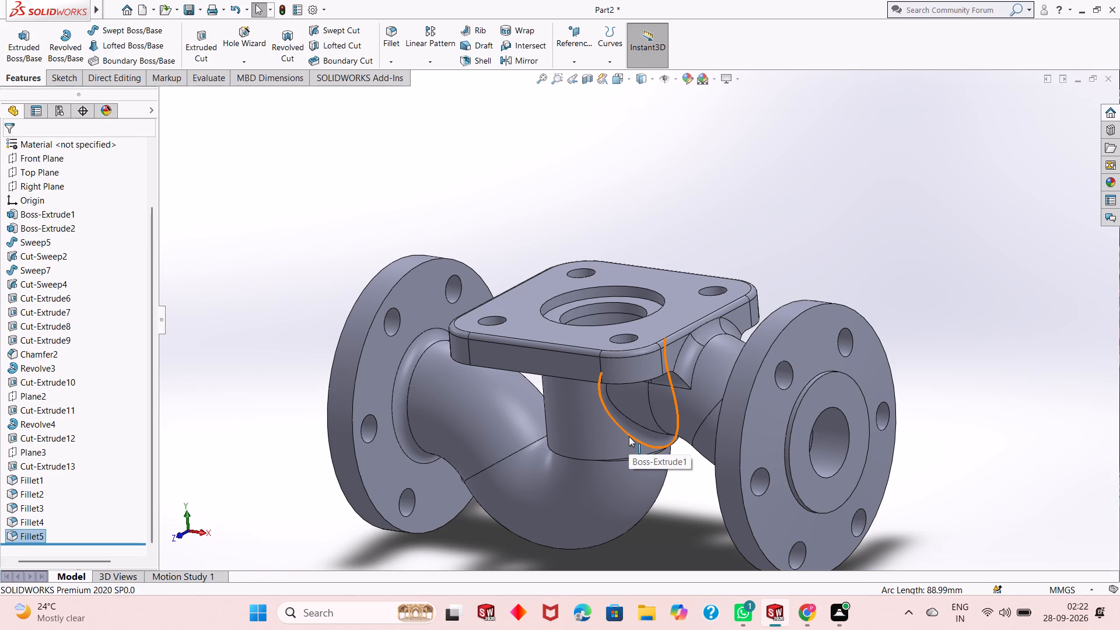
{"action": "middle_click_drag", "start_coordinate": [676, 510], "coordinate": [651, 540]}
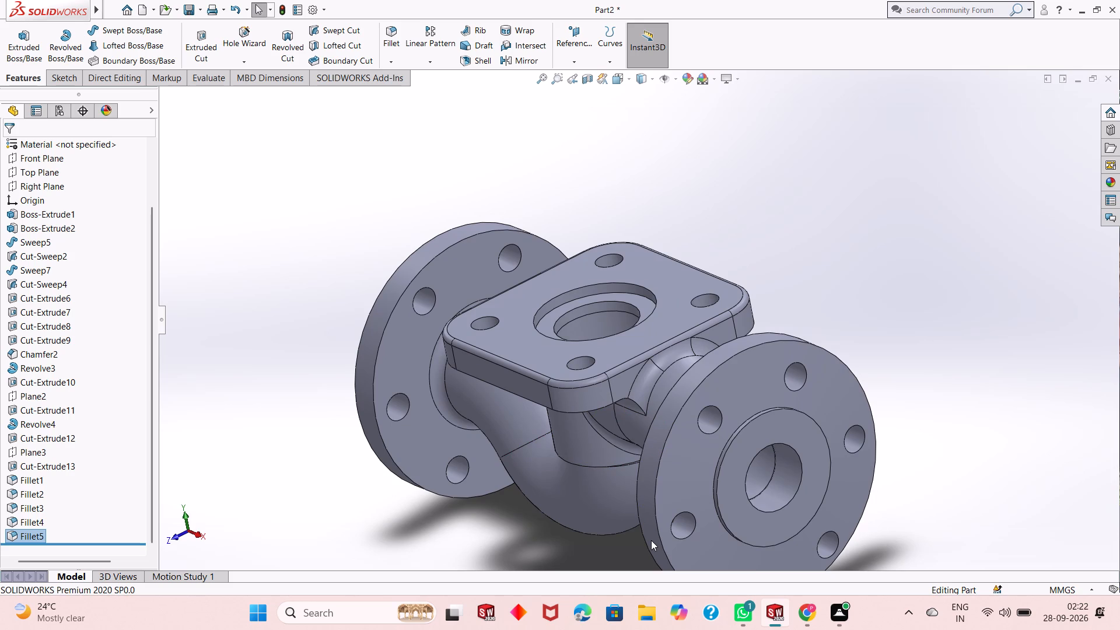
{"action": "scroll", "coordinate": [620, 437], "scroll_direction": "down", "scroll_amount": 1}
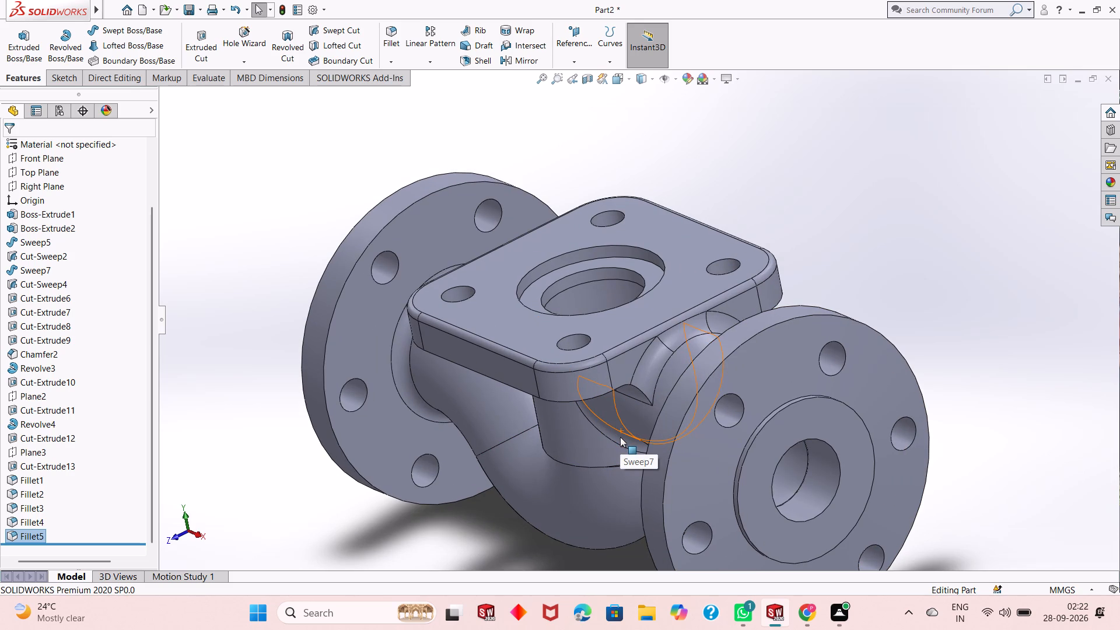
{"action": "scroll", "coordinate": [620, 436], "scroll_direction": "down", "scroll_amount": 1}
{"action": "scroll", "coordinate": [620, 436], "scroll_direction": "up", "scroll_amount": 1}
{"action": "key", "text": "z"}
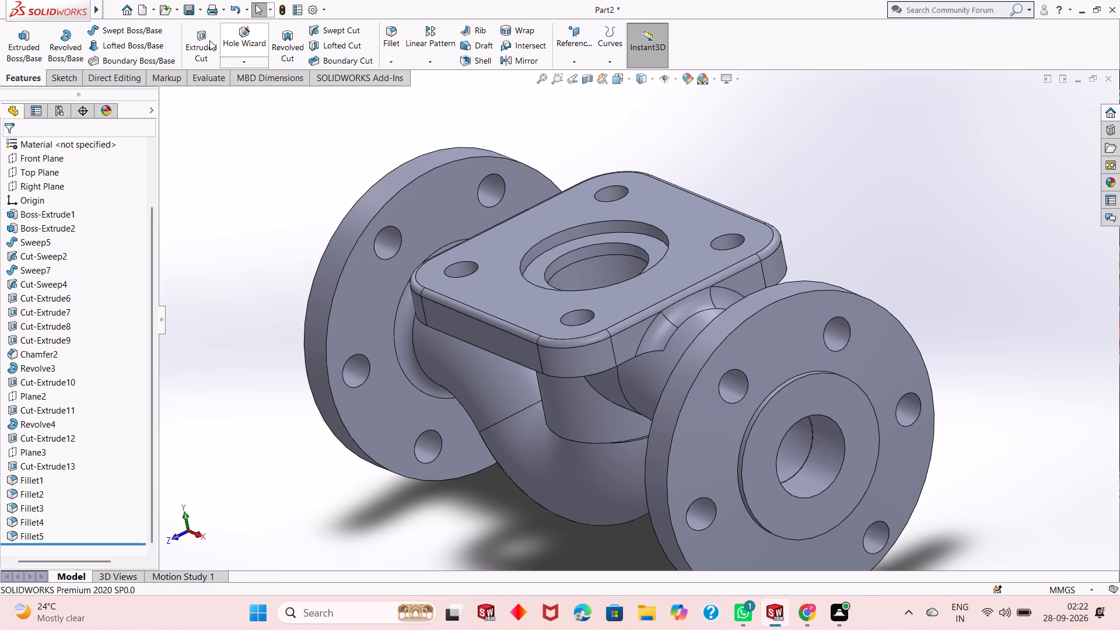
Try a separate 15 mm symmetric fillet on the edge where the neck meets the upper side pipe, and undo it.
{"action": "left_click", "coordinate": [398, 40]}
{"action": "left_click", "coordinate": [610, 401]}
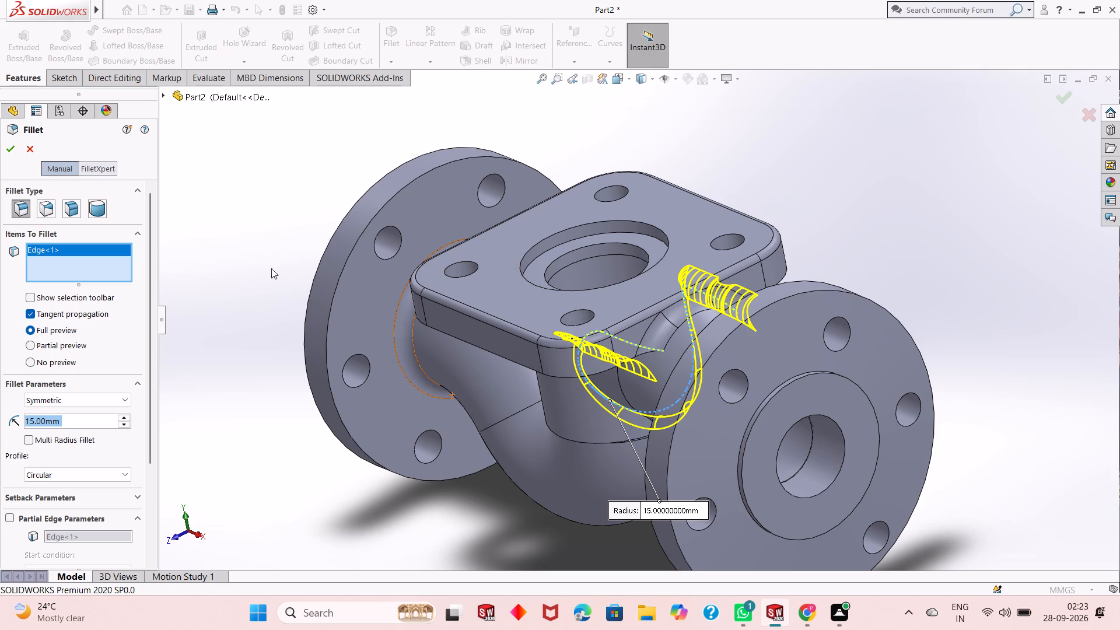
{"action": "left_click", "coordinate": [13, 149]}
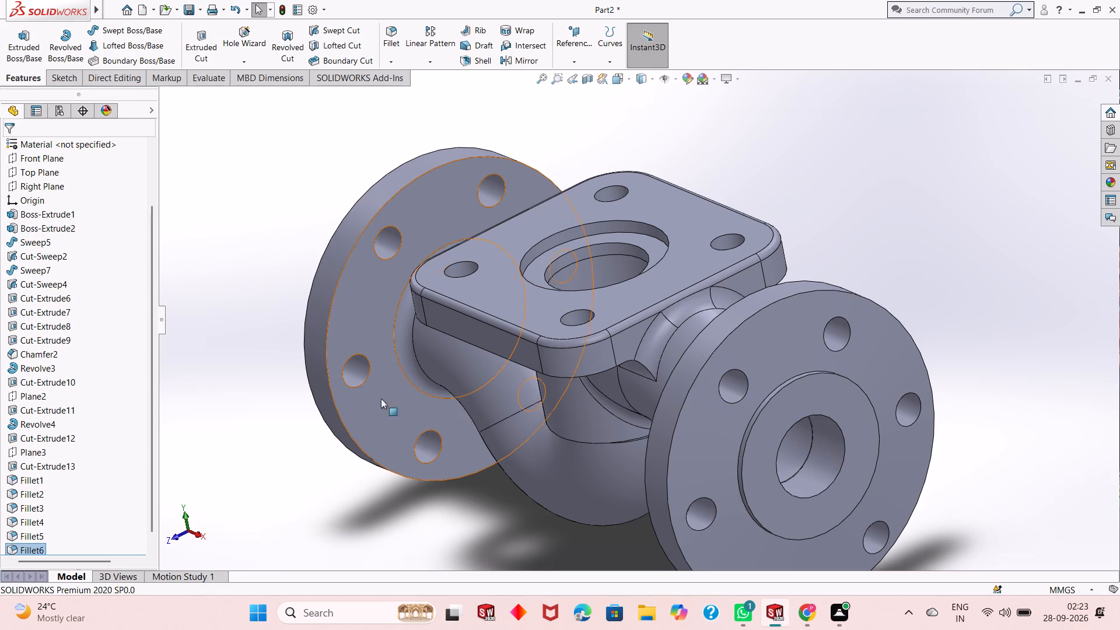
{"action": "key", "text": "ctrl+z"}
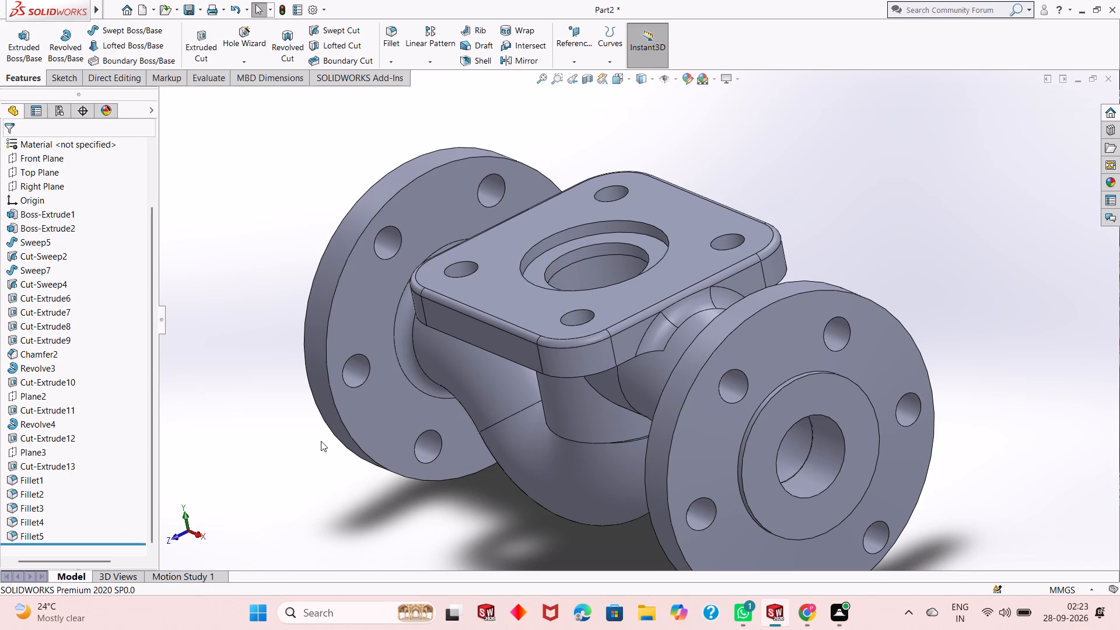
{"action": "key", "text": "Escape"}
Edit the 15 mm fillet under the square flange to also include the edge where the neck meets the upper side pipe.
{"action": "left_click", "coordinate": [22, 537]}
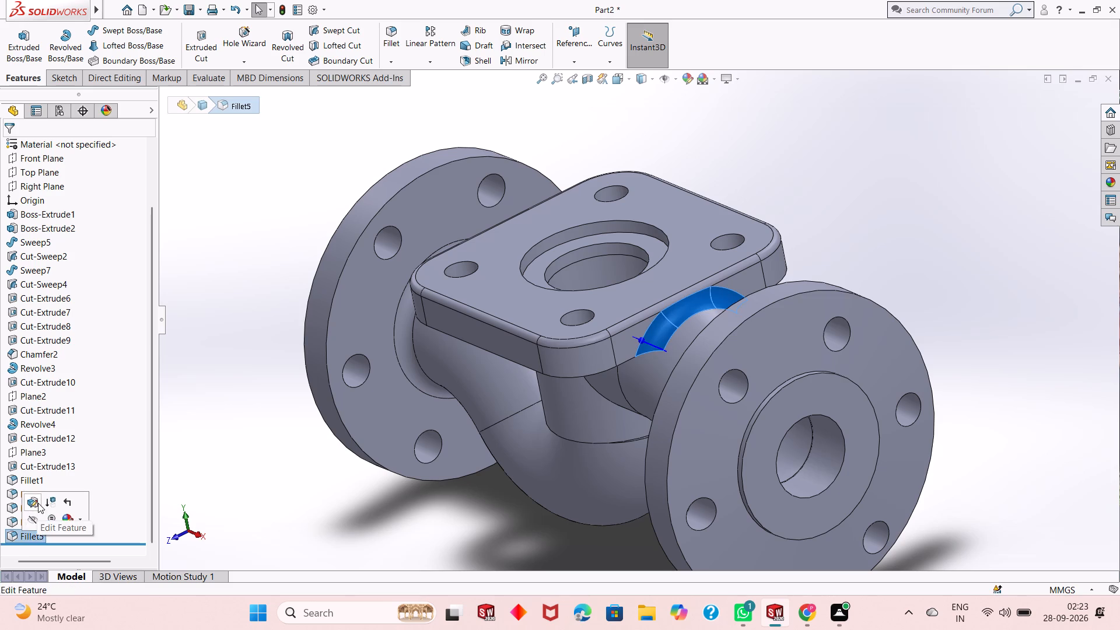
{"action": "left_click", "coordinate": [36, 498]}
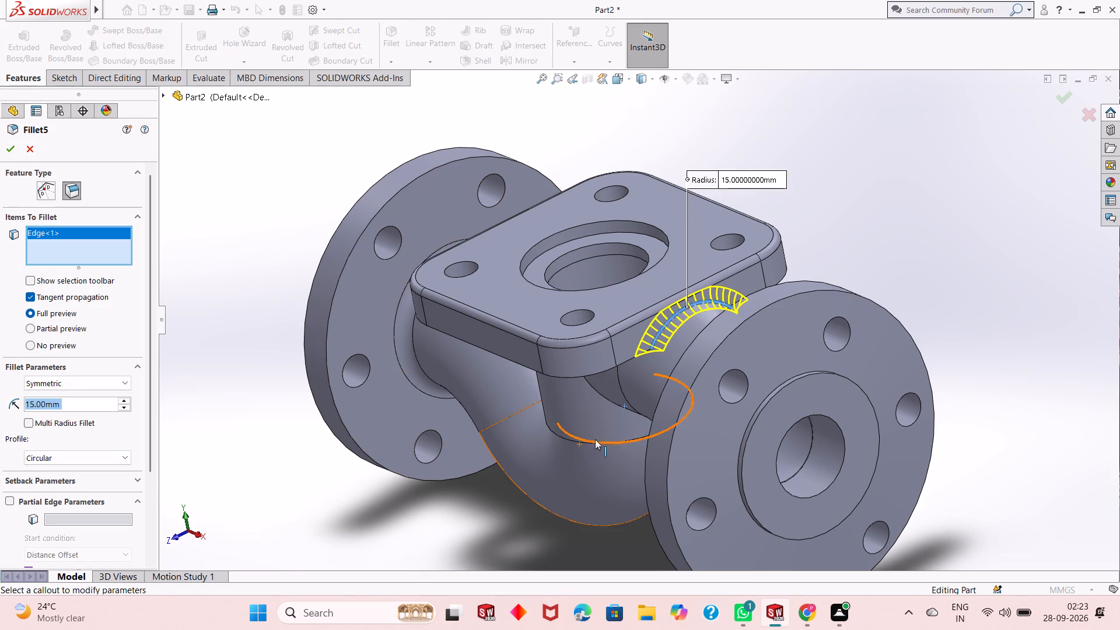
{"action": "scroll", "coordinate": [603, 378], "scroll_direction": "down", "scroll_amount": 3}
{"action": "left_click", "coordinate": [601, 394]}
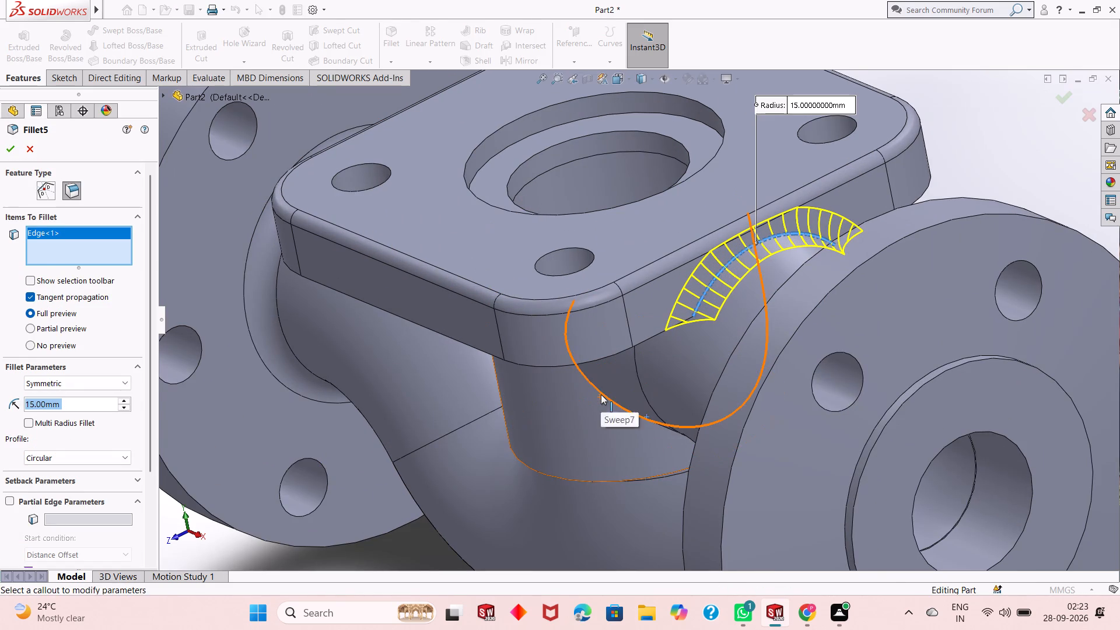
{"action": "left_click", "coordinate": [6, 148]}
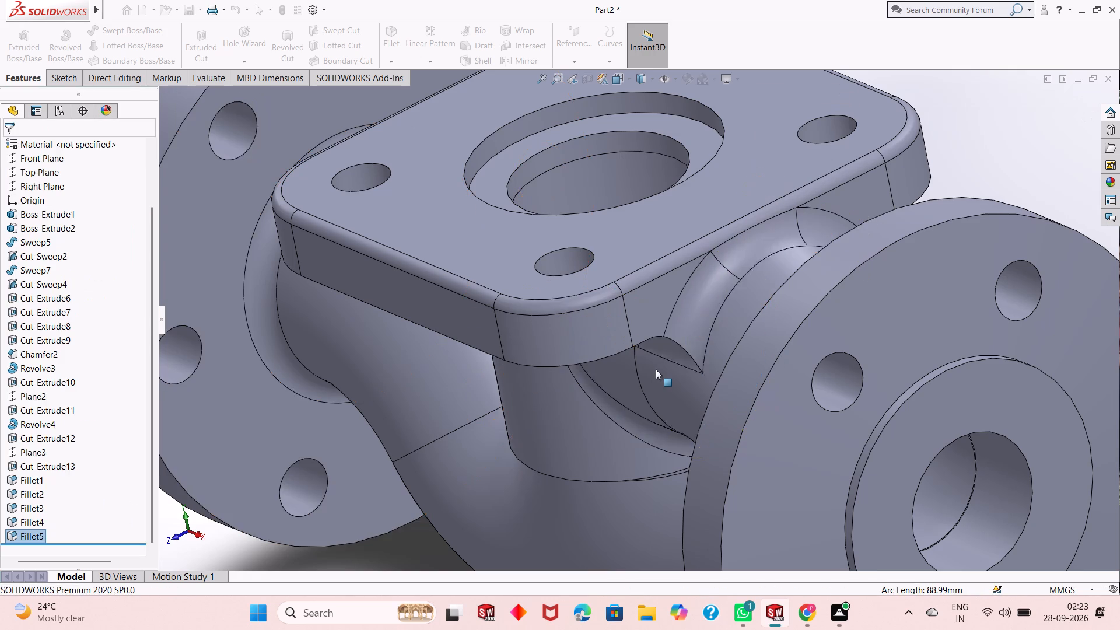
{"action": "scroll", "coordinate": [656, 369], "scroll_direction": "up", "scroll_amount": 3}
{"action": "key", "text": "Escape"}
{"action": "scroll", "coordinate": [629, 432], "scroll_direction": "up", "scroll_amount": 1}
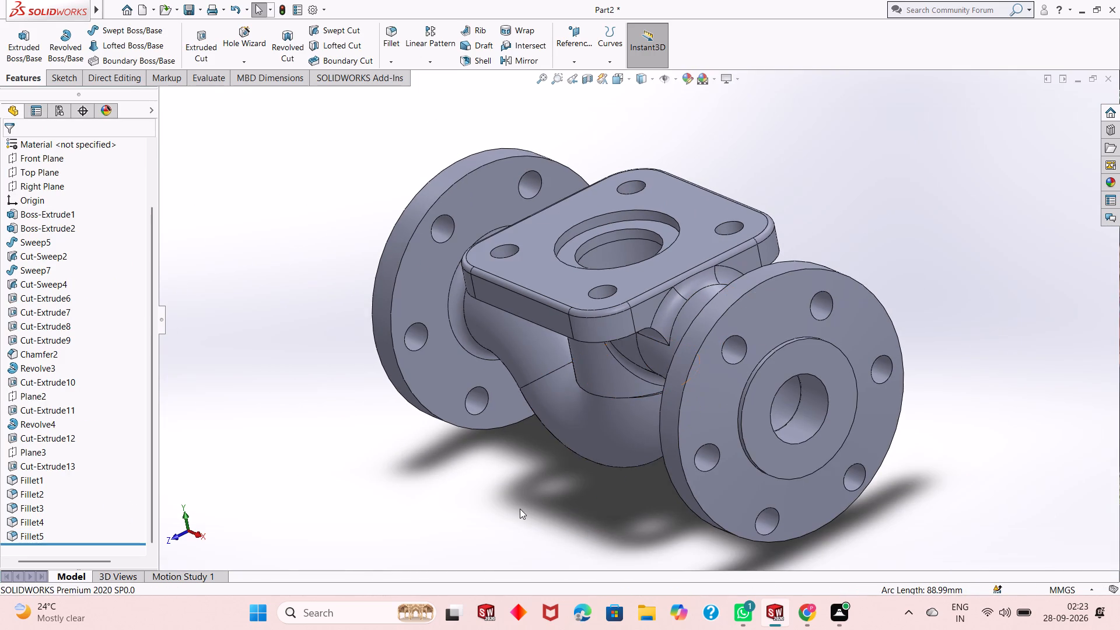
Examine the filleted junction of the neck, upper side pipe and square flange, and the round end flanges, from all sides.
{"action": "middle_click", "coordinate": [519, 509]}
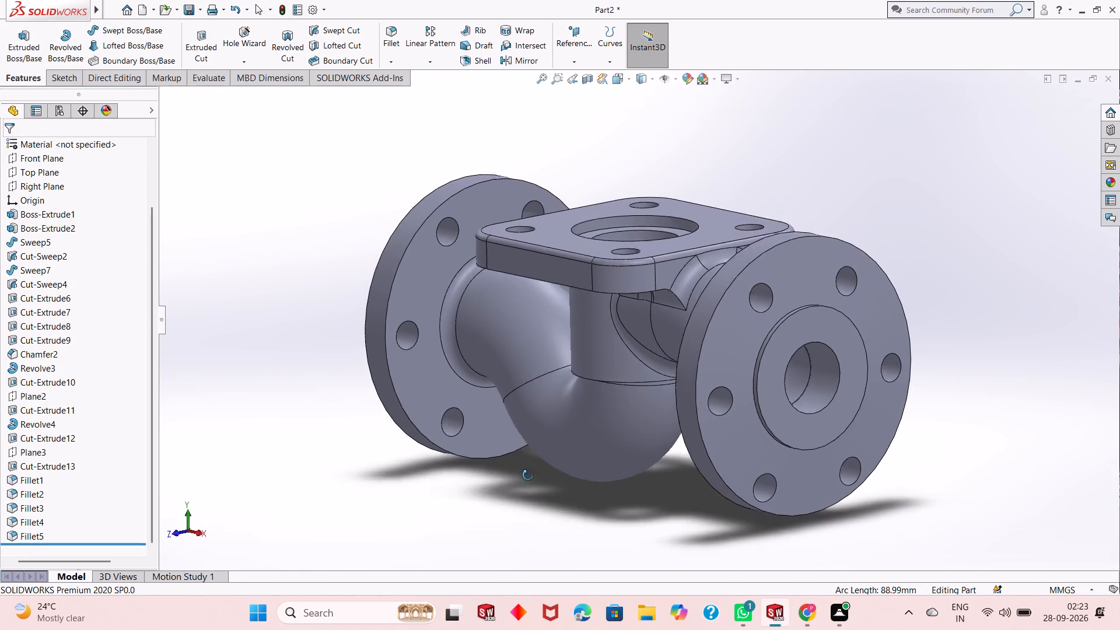
{"action": "scroll", "coordinate": [649, 387], "scroll_direction": "up", "scroll_amount": 1}
{"action": "middle_click_drag", "start_coordinate": [617, 490], "coordinate": [656, 452]}
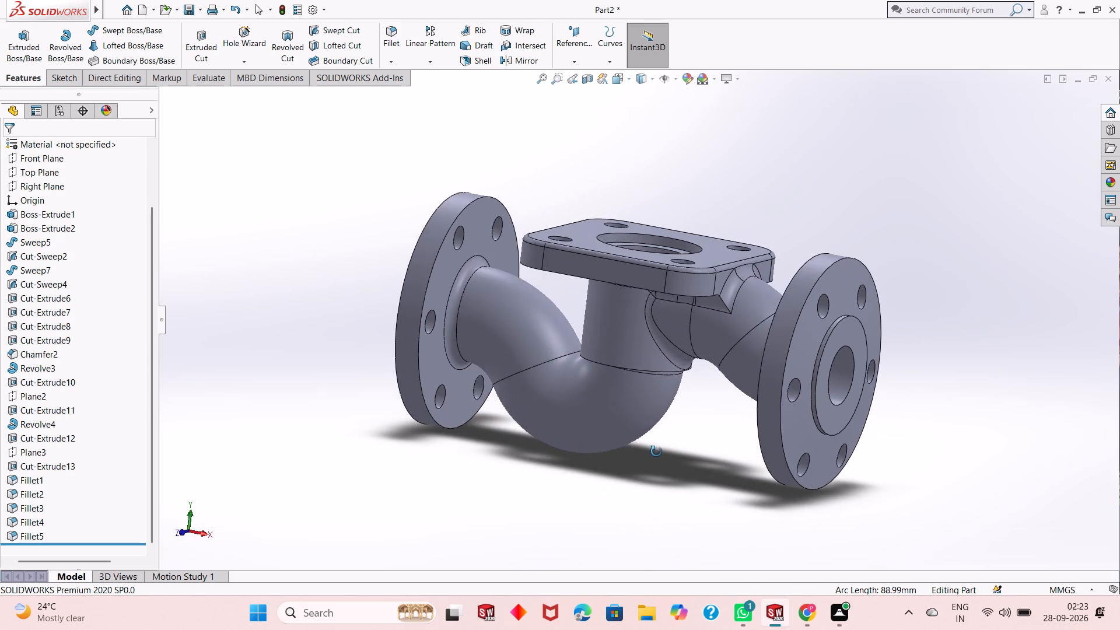
{"action": "middle_click_drag", "start_coordinate": [656, 452], "coordinate": [491, 552]}
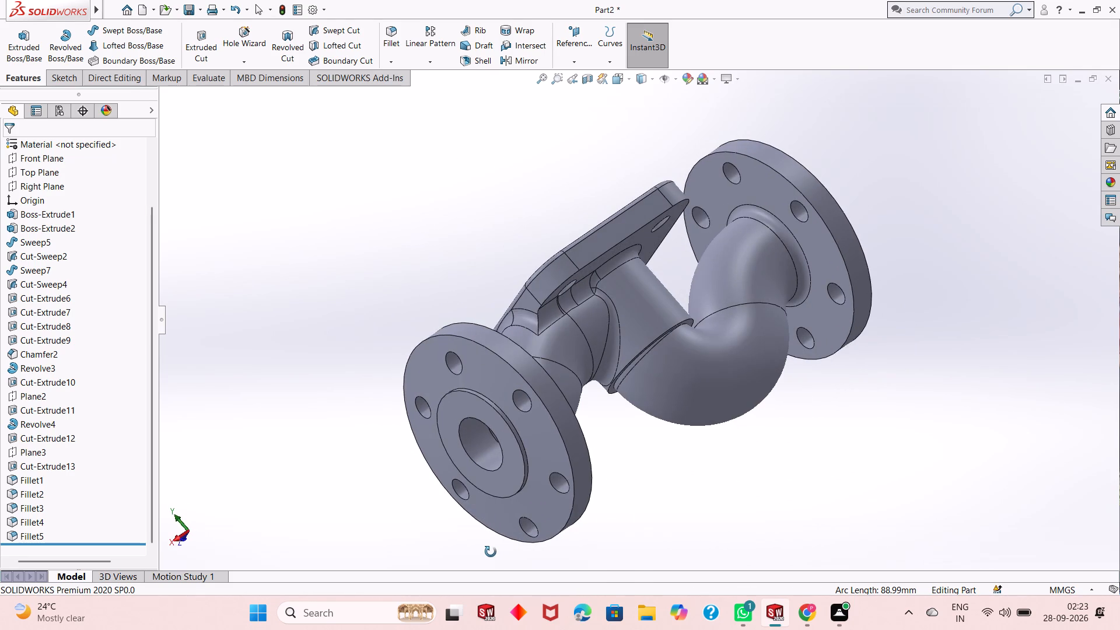
{"action": "middle_click_drag", "start_coordinate": [491, 552], "coordinate": [639, 456]}
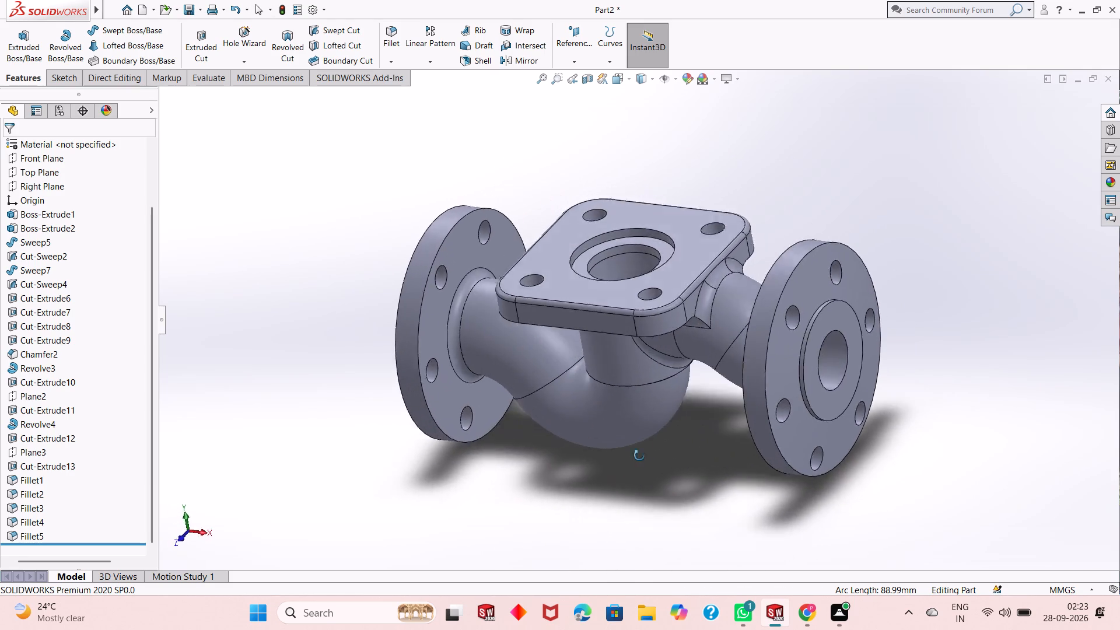
{"action": "middle_click_drag", "start_coordinate": [639, 456], "coordinate": [612, 432]}
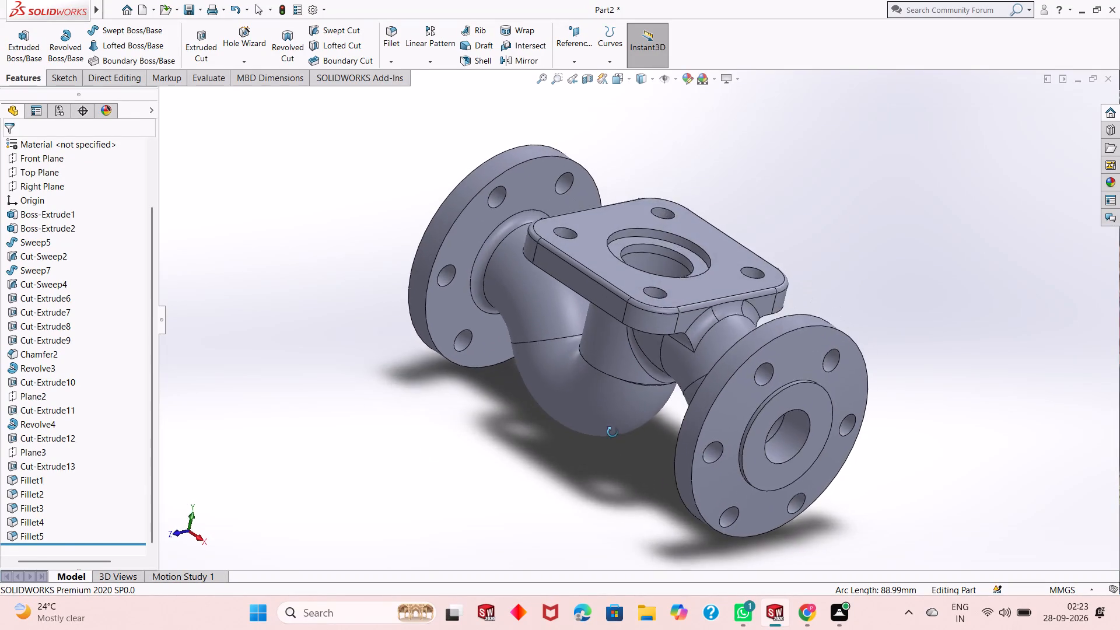
{"action": "middle_click_drag", "start_coordinate": [612, 432], "coordinate": [675, 404]}
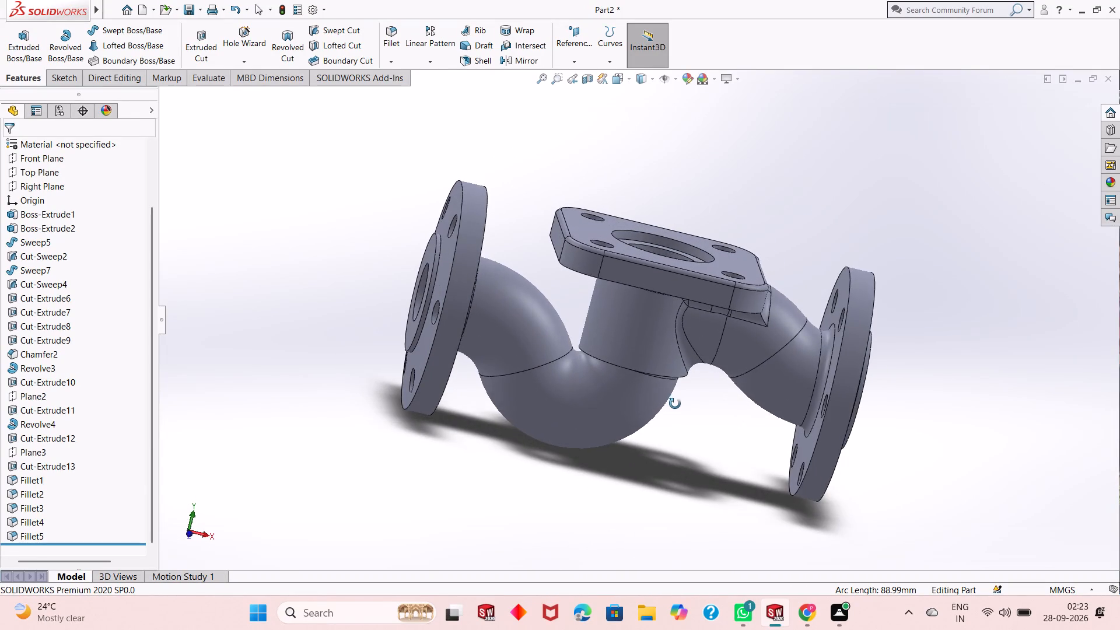
{"action": "middle_click_drag", "start_coordinate": [675, 404], "coordinate": [727, 402]}
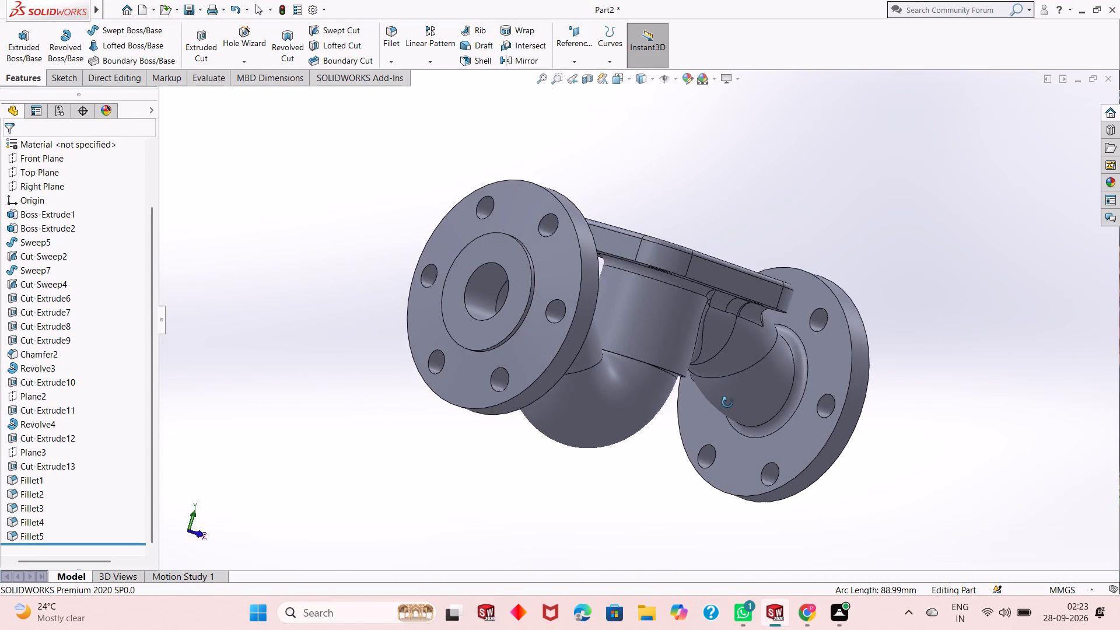
{"action": "middle_click_drag", "start_coordinate": [727, 402], "coordinate": [757, 440]}
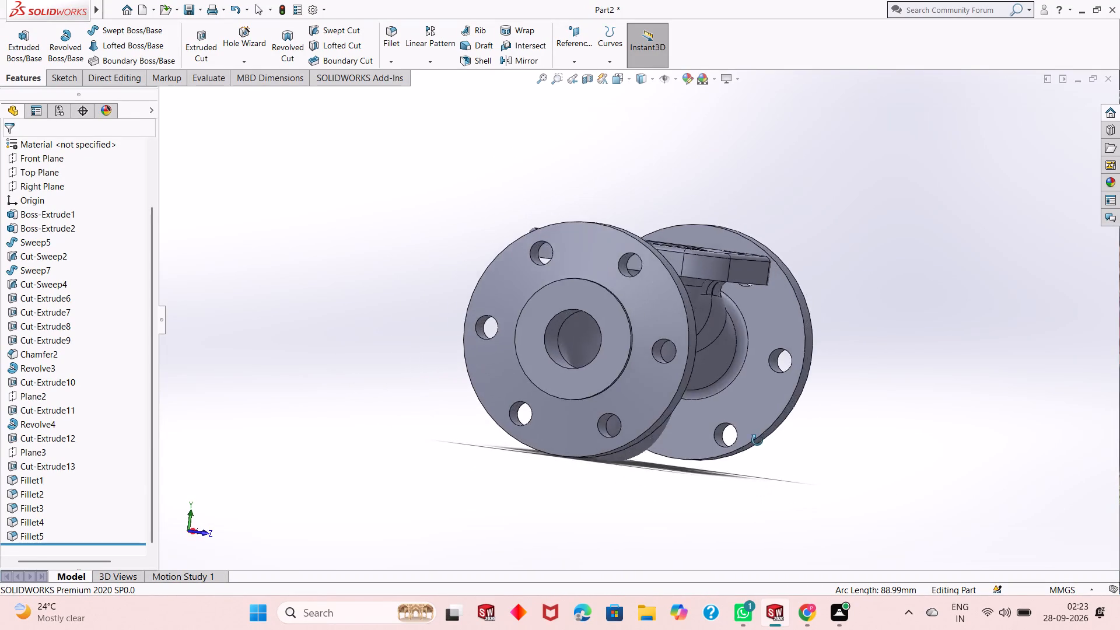
{"action": "middle_click_drag", "start_coordinate": [757, 440], "coordinate": [652, 409]}
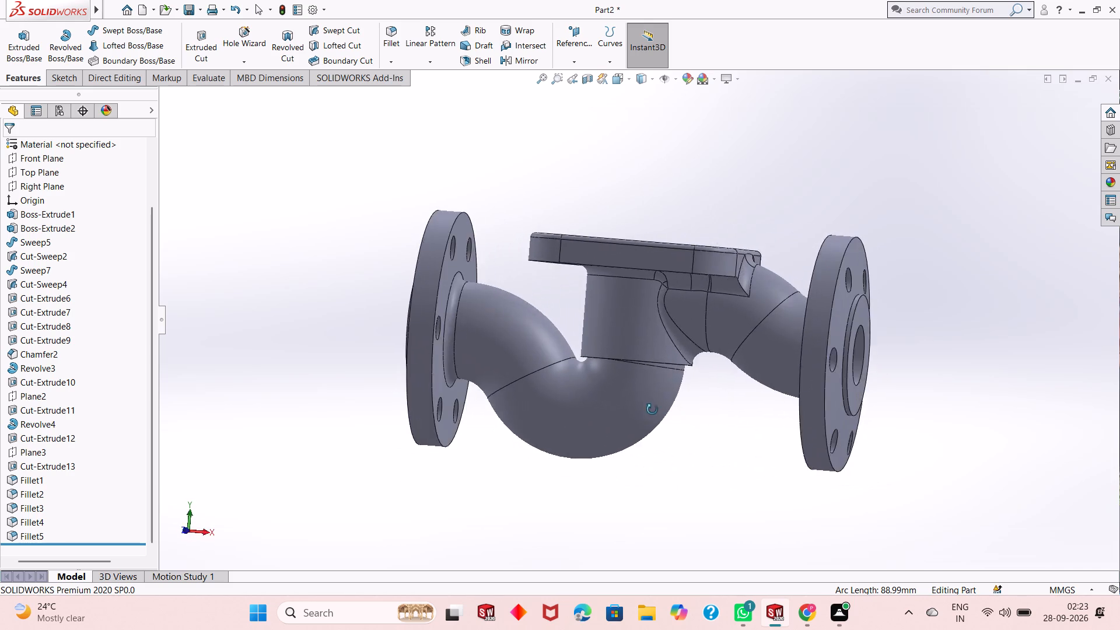
{"action": "middle_click_drag", "start_coordinate": [652, 409], "coordinate": [642, 459]}
{"action": "scroll", "coordinate": [635, 279], "scroll_direction": "down", "scroll_amount": 2}
{"action": "scroll", "coordinate": [703, 499], "scroll_direction": "up", "scroll_amount": 2}
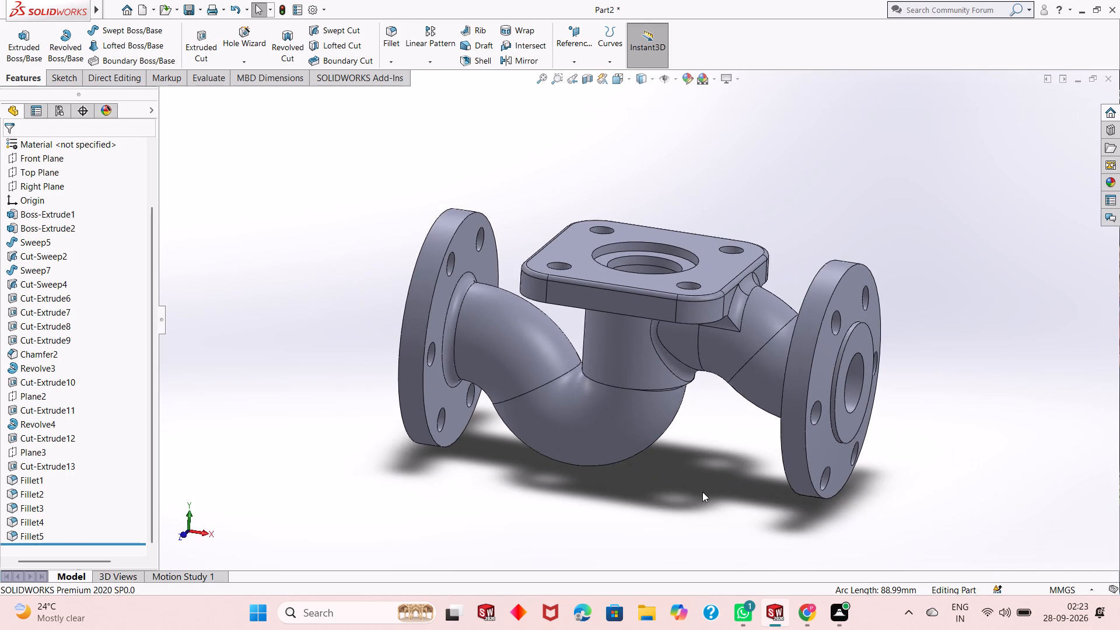
{"action": "scroll", "coordinate": [657, 291], "scroll_direction": "down", "scroll_amount": 1}
{"action": "scroll", "coordinate": [713, 480], "scroll_direction": "up", "scroll_amount": 1}
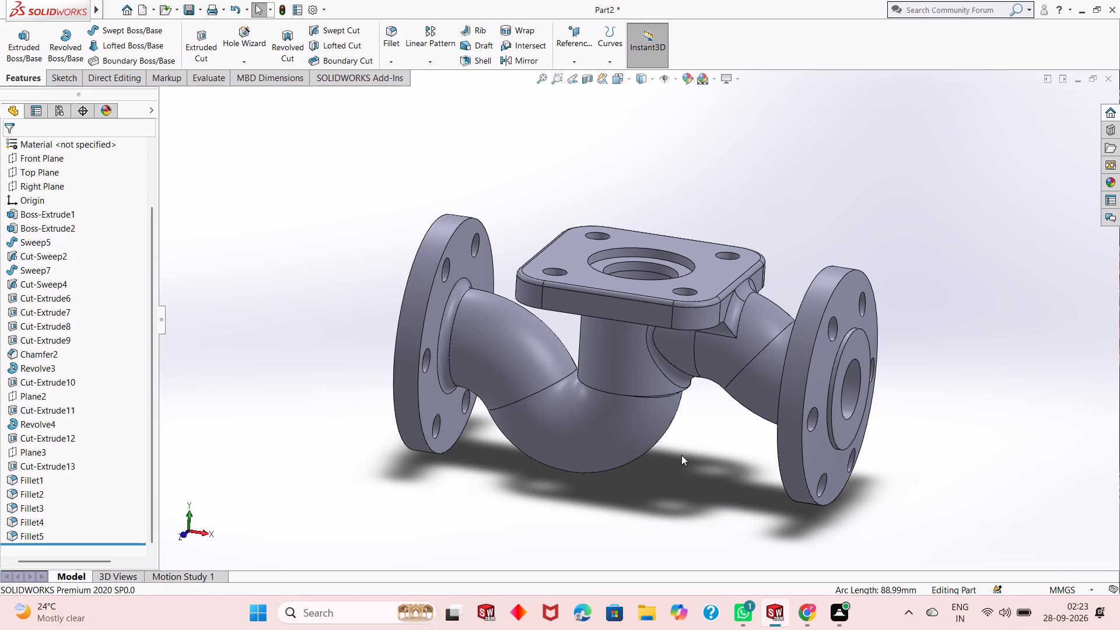
{"action": "middle_click_drag", "start_coordinate": [681, 455], "coordinate": [754, 485]}
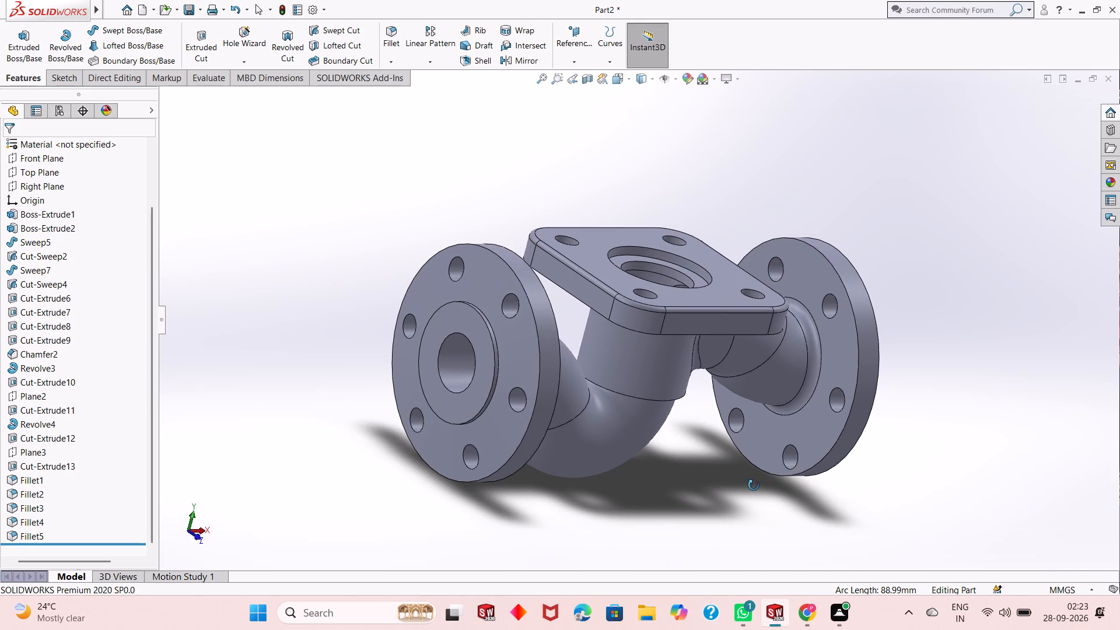
{"action": "middle_click_drag", "start_coordinate": [754, 485], "coordinate": [746, 488]}
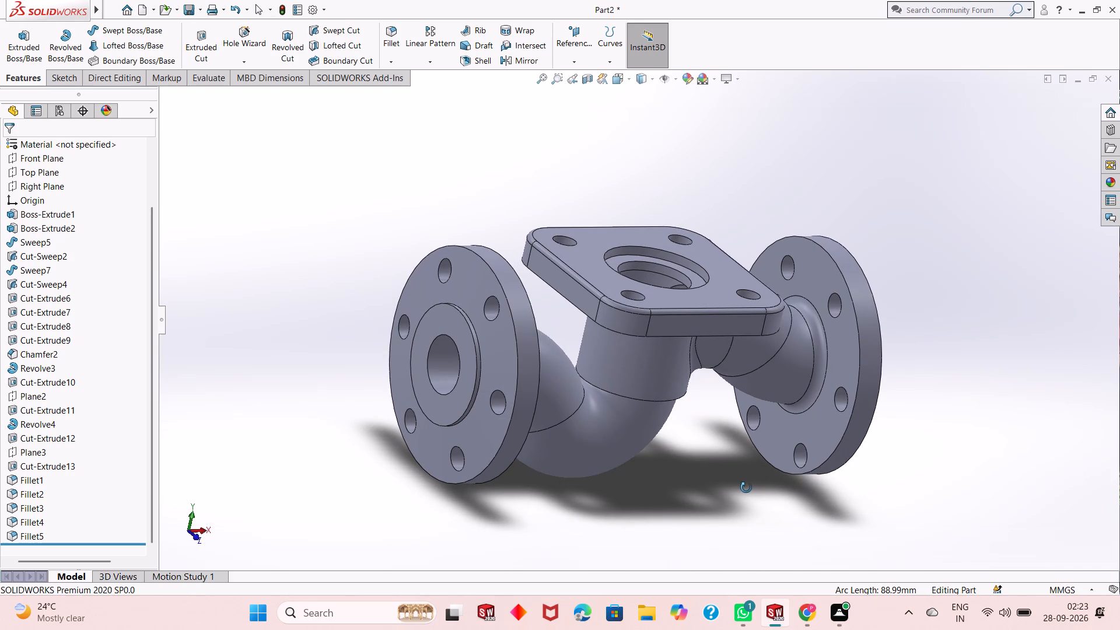
{"action": "middle_click_drag", "start_coordinate": [746, 488], "coordinate": [666, 468]}
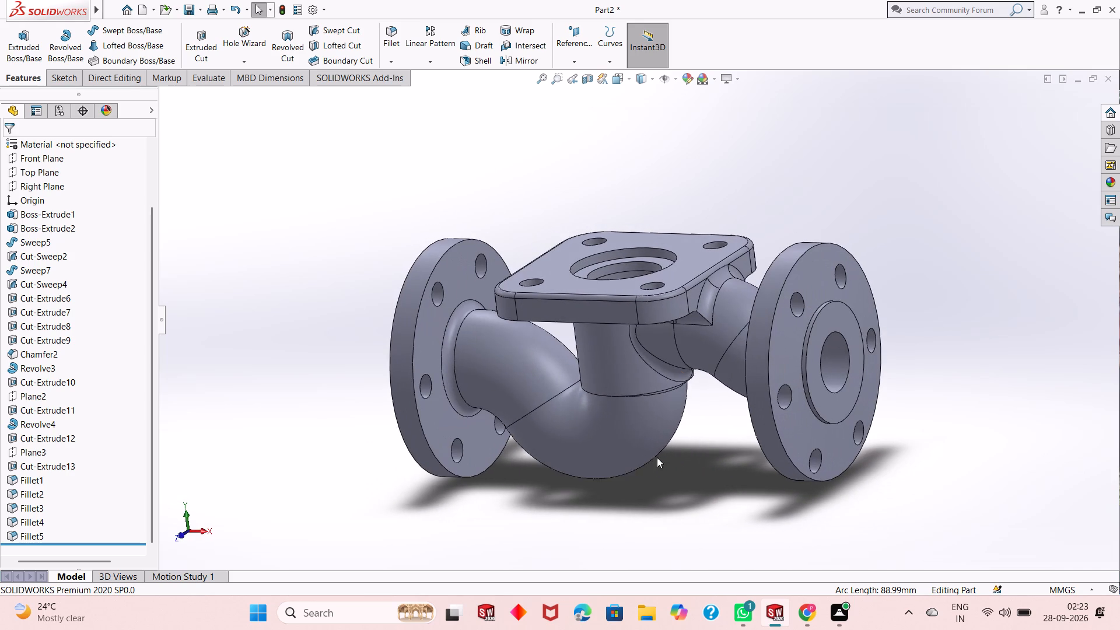
Add a 5 mm symmetric fillet to the pipe-side outer rim edge of the round end flange on the lower side pipe.
{"action": "left_click", "coordinate": [391, 37]}
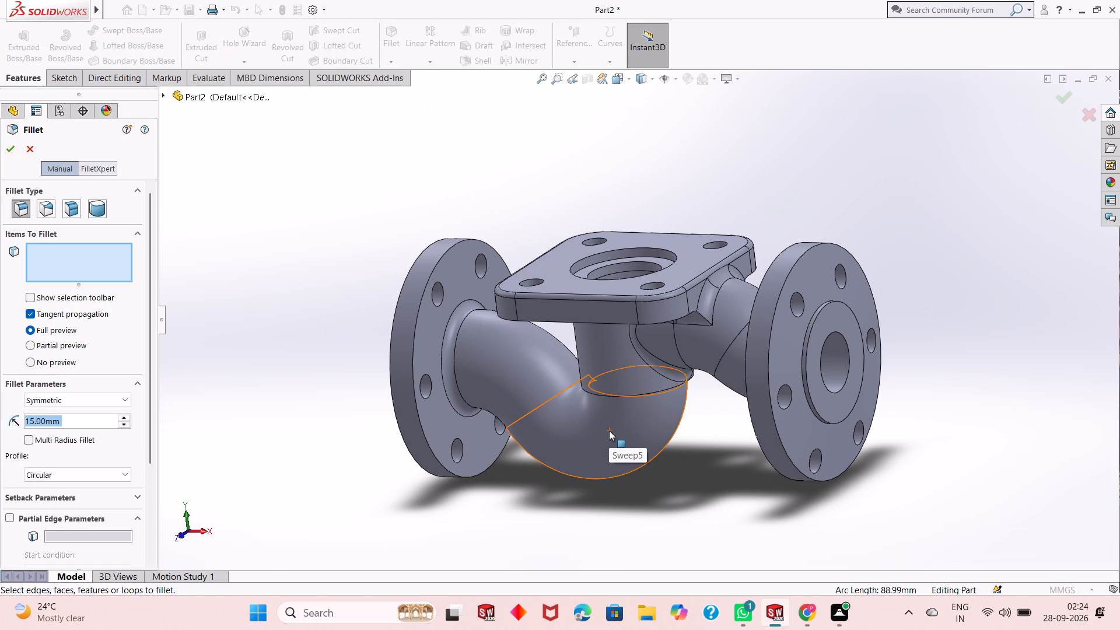
{"action": "key", "text": "5"}
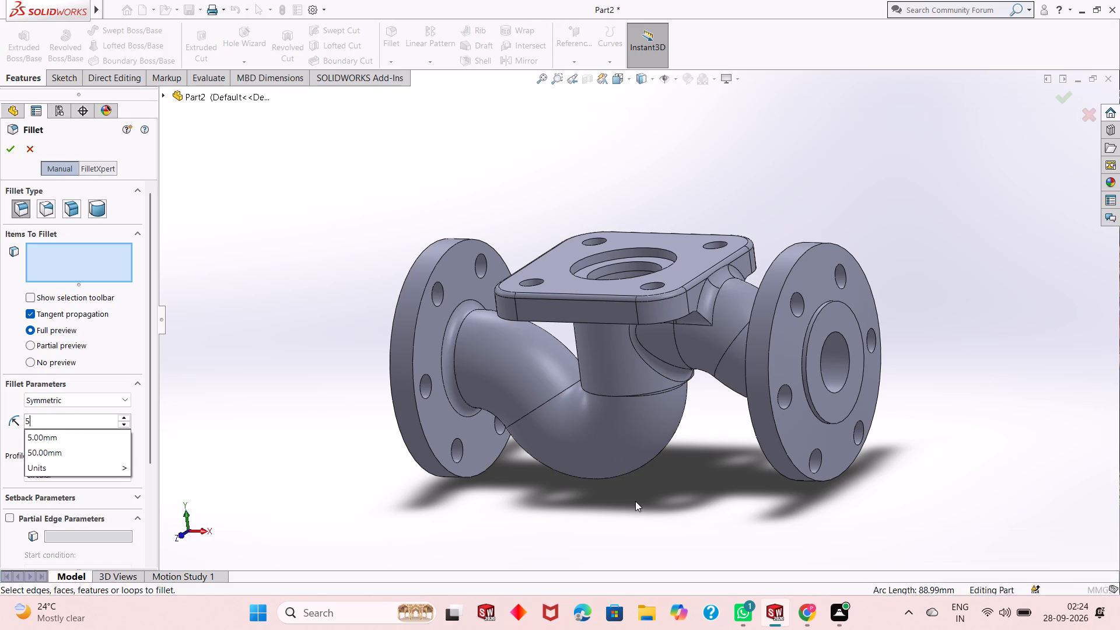
{"action": "key", "text": "Return"}
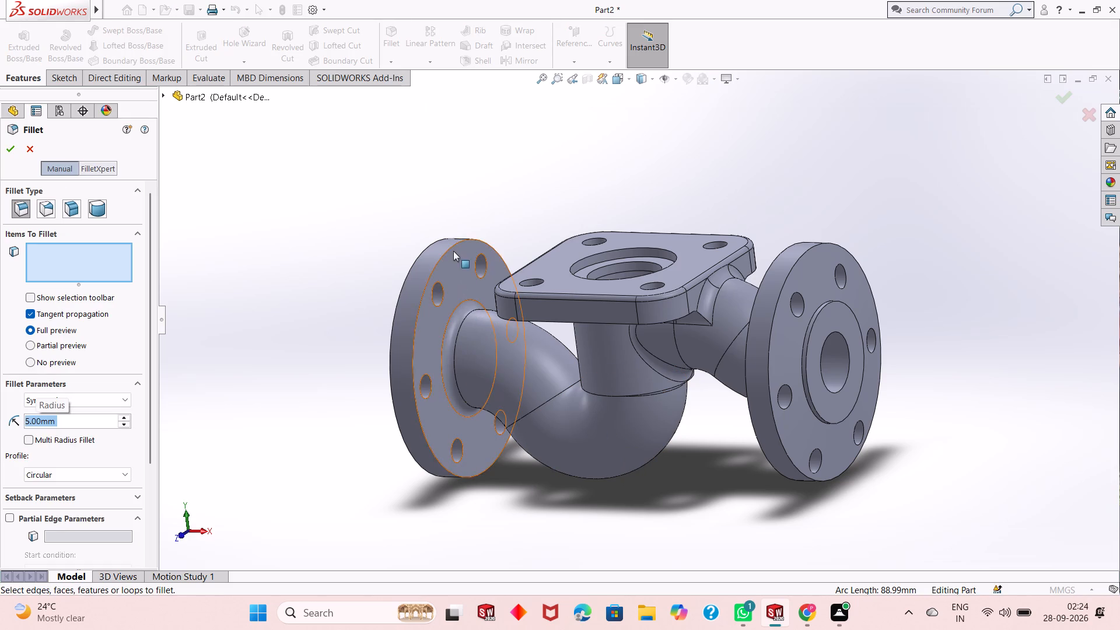
{"action": "left_click", "coordinate": [453, 246]}
{"action": "middle_click_drag", "start_coordinate": [638, 474], "coordinate": [703, 484]}
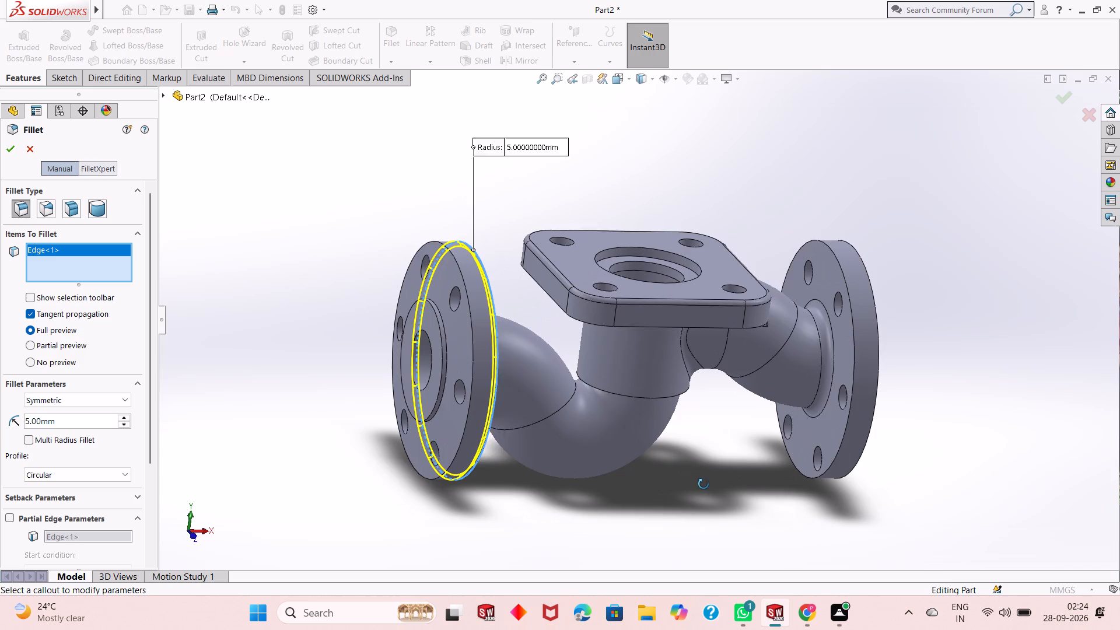
{"action": "middle_click_drag", "start_coordinate": [703, 484], "coordinate": [706, 487]}
{"action": "left_click", "coordinate": [847, 282]}
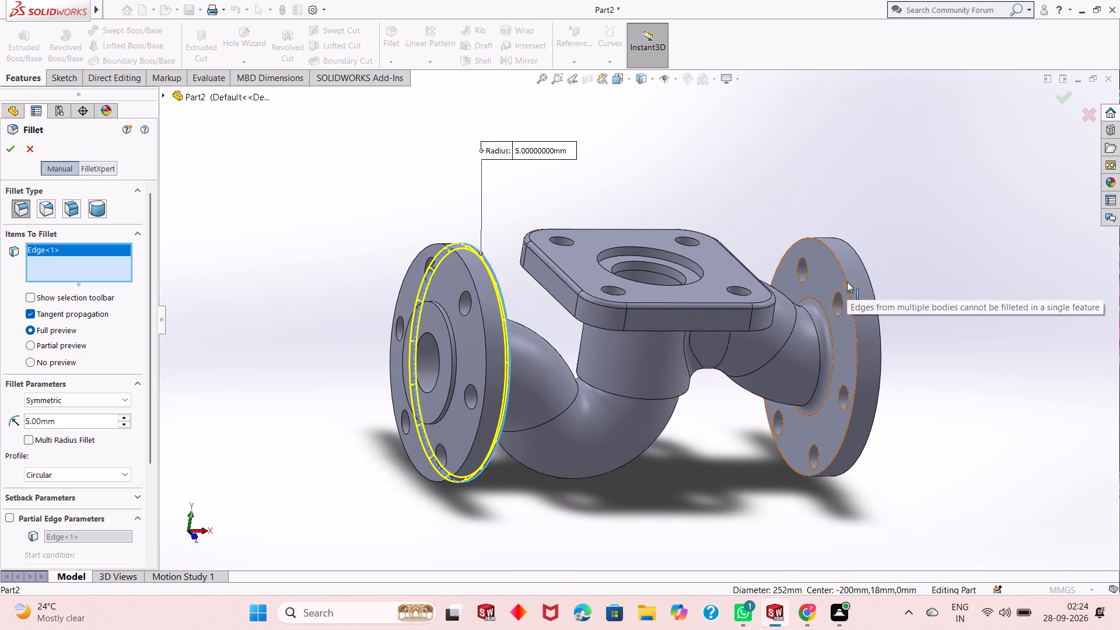
{"action": "left_click", "coordinate": [844, 273]}
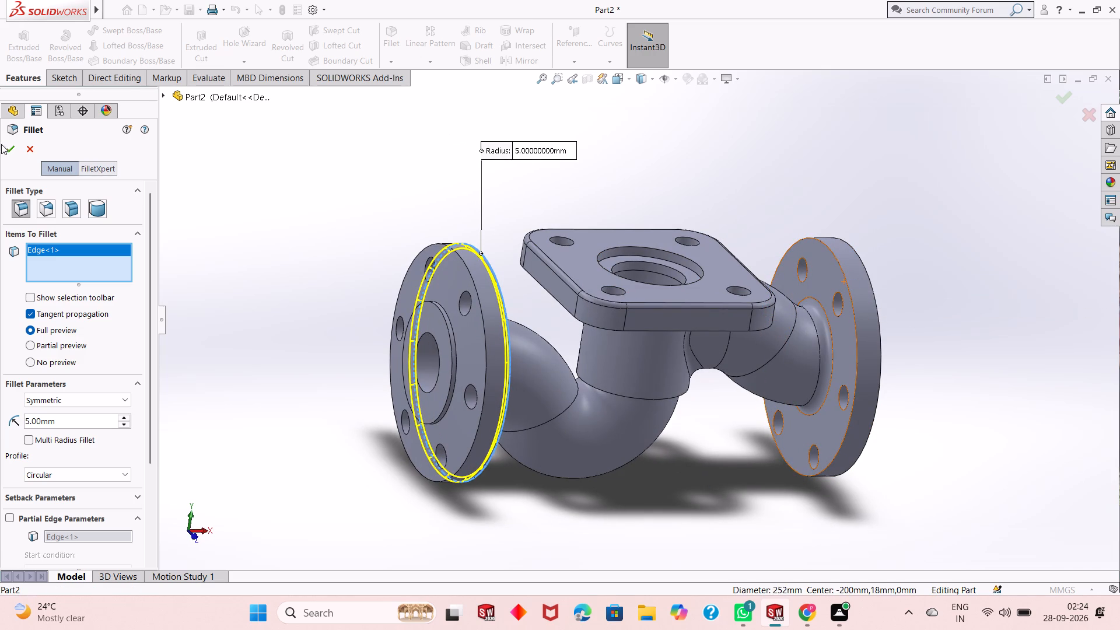
{"action": "left_click", "coordinate": [6, 145]}
Add a 5 mm symmetric fillet to the pipe-side outer rim edge of the round end flange on the upper side pipe.
{"action": "left_click", "coordinate": [394, 38]}
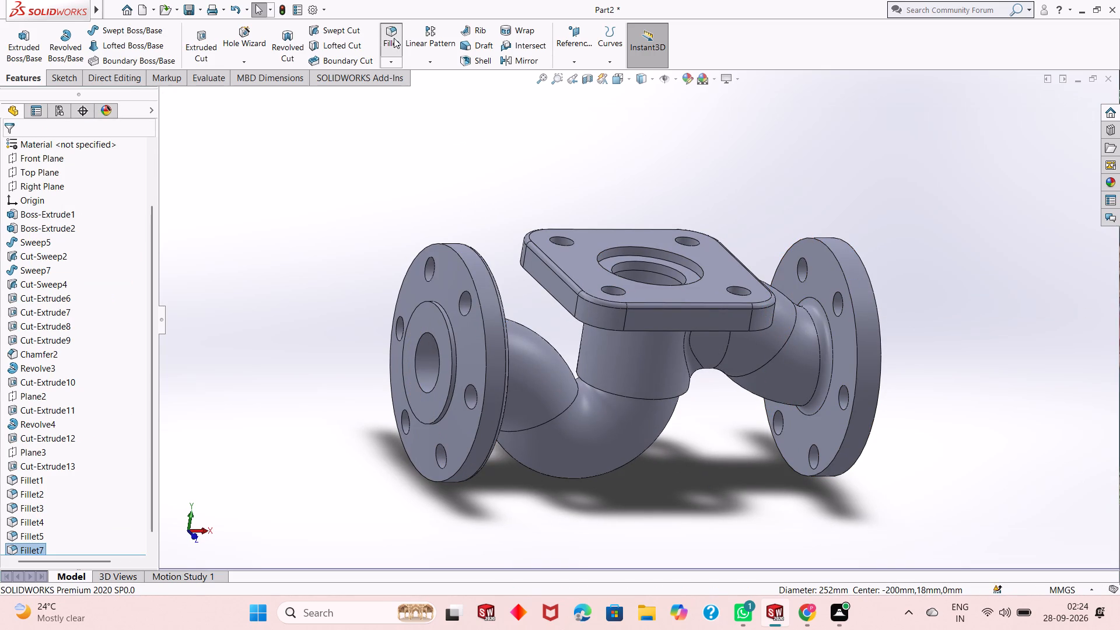
{"action": "scroll", "coordinate": [842, 237], "scroll_direction": "down", "scroll_amount": 4}
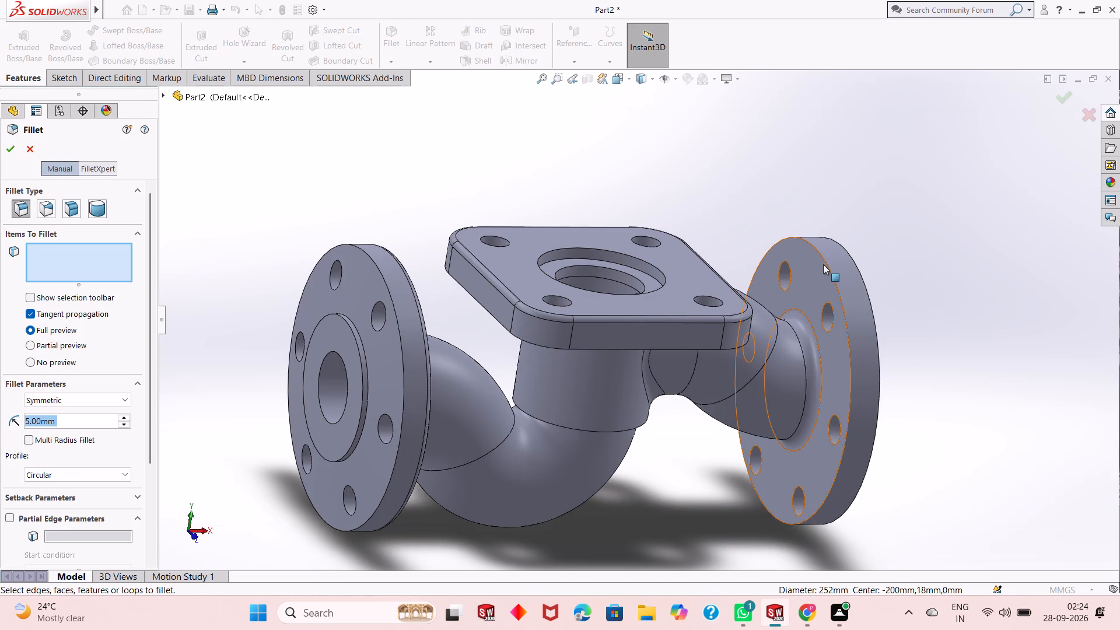
{"action": "scroll", "coordinate": [828, 256], "scroll_direction": "down", "scroll_amount": 2}
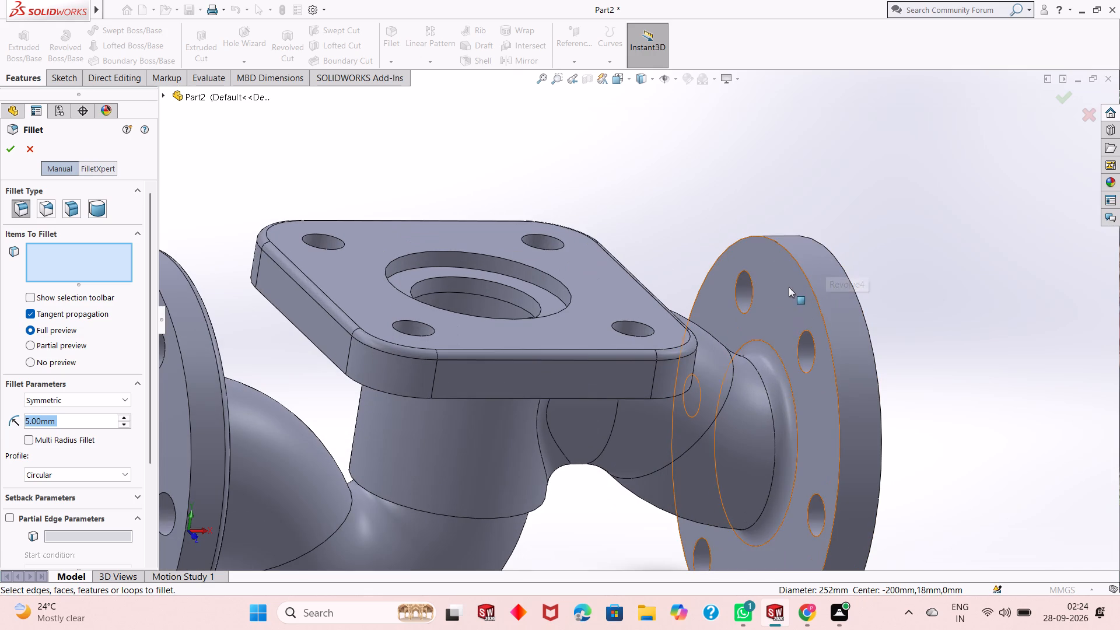
{"action": "left_click", "coordinate": [797, 265]}
{"action": "scroll", "coordinate": [596, 324], "scroll_direction": "up", "scroll_amount": 3}
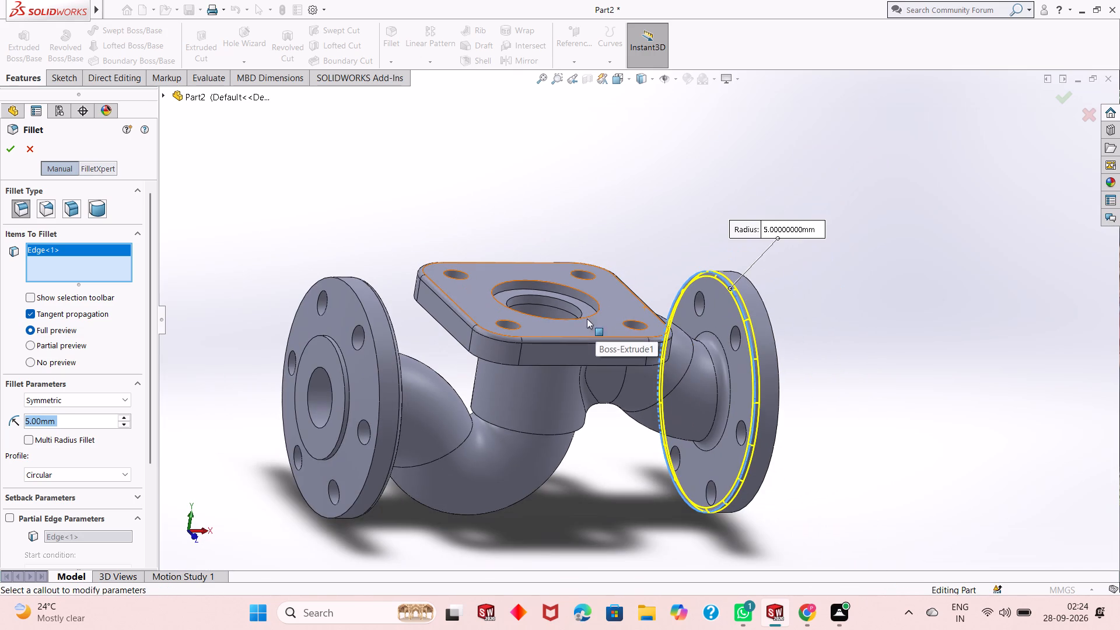
{"action": "left_click", "coordinate": [9, 149]}
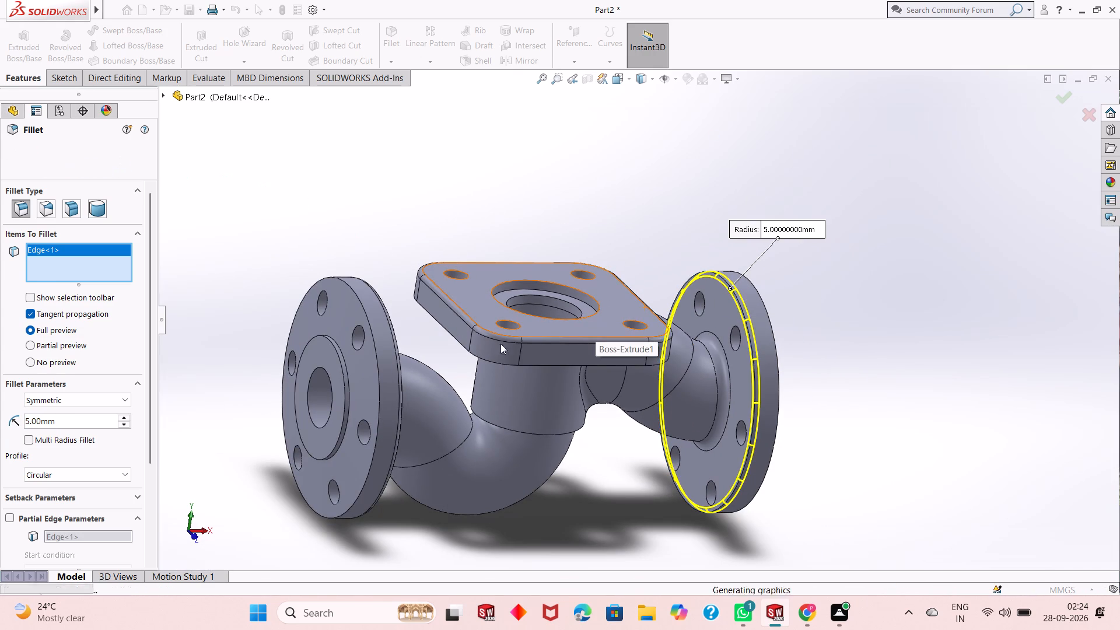
{"action": "scroll", "coordinate": [583, 370], "scroll_direction": "up", "scroll_amount": 1}
{"action": "key", "text": "Escape"}
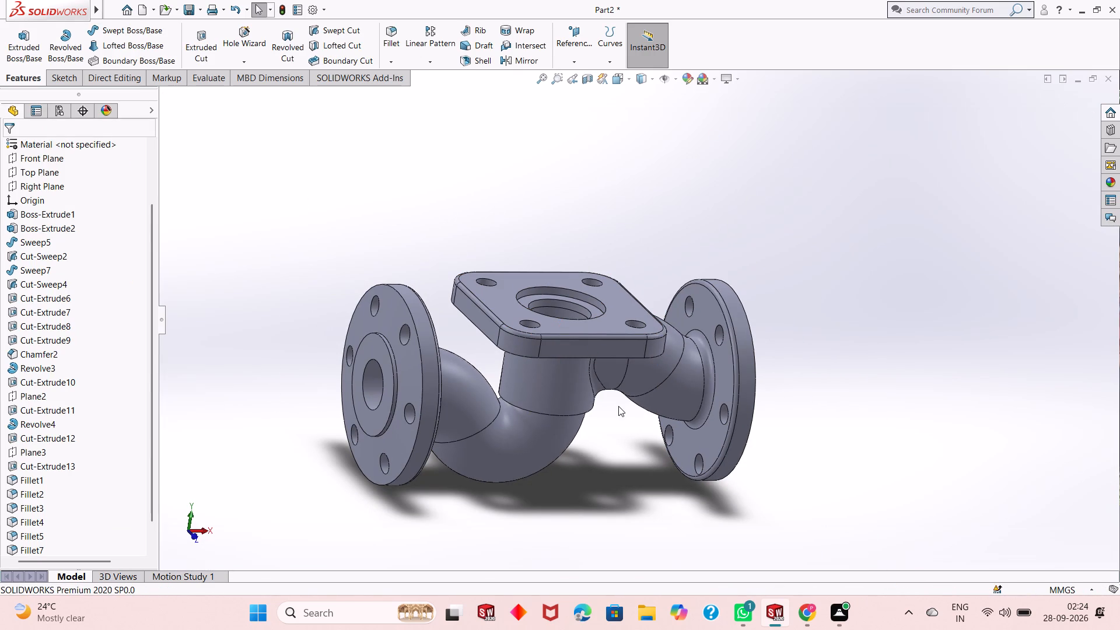
Examine the valve body's filleted end flanges, pipes and neck junctions from several sides.
{"action": "middle_click", "coordinate": [618, 406]}
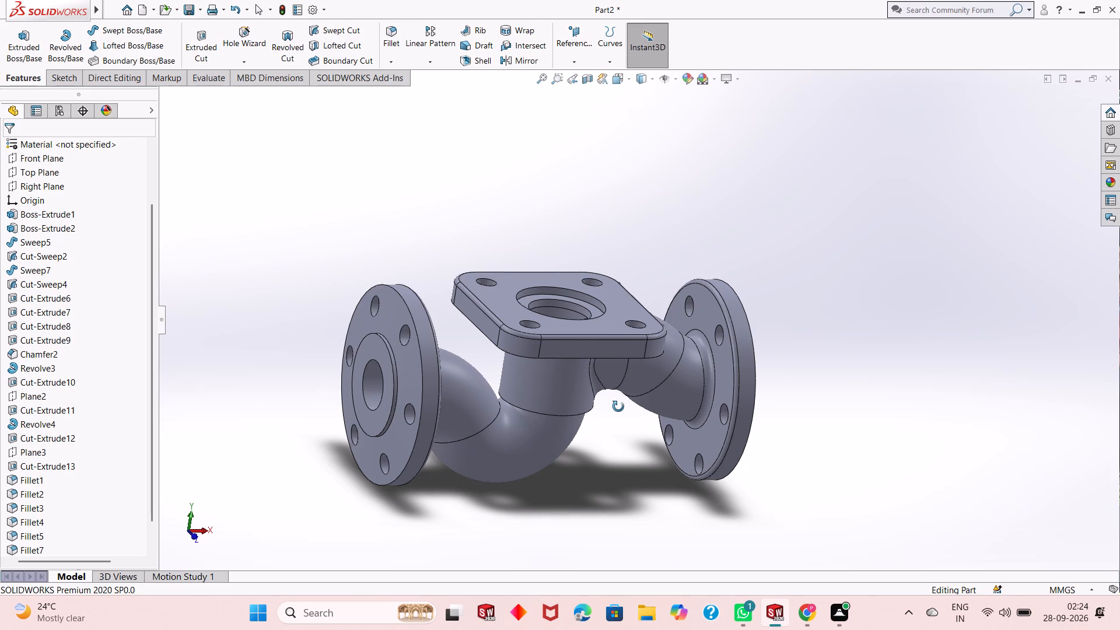
{"action": "middle_click_drag", "start_coordinate": [628, 450], "coordinate": [619, 433]}
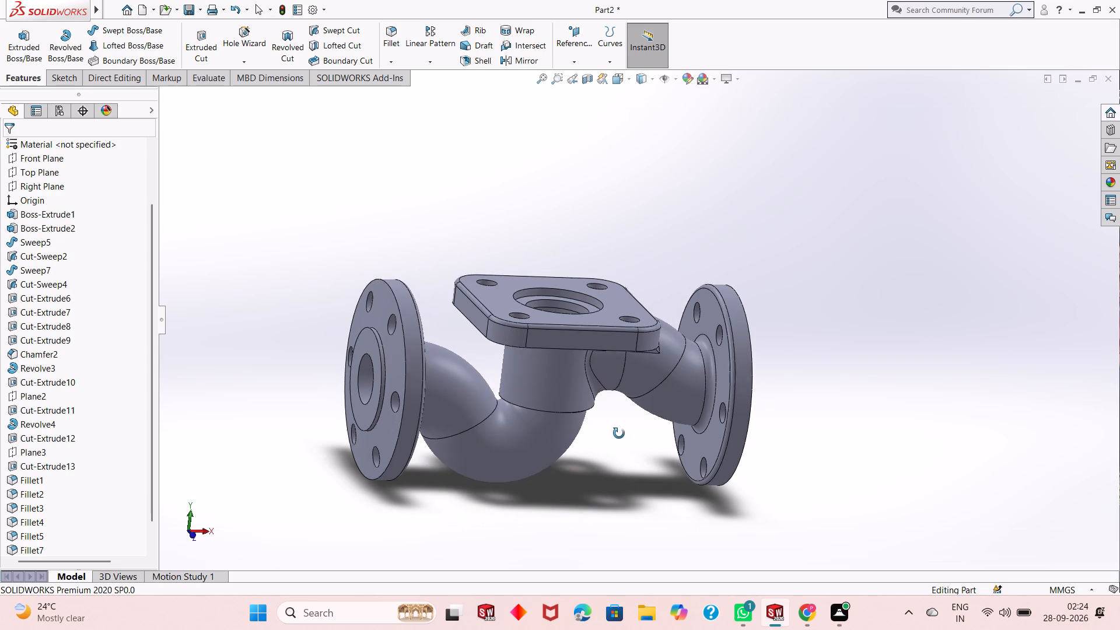
{"action": "middle_click_drag", "start_coordinate": [619, 433], "coordinate": [604, 419]}
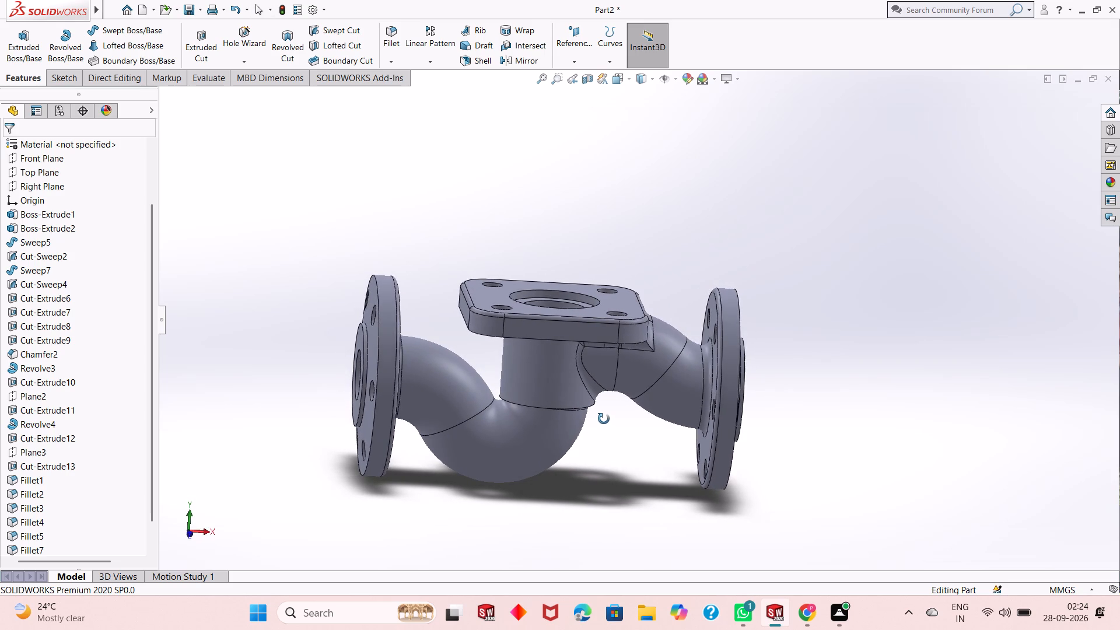
{"action": "middle_click_drag", "start_coordinate": [604, 419], "coordinate": [582, 418]}
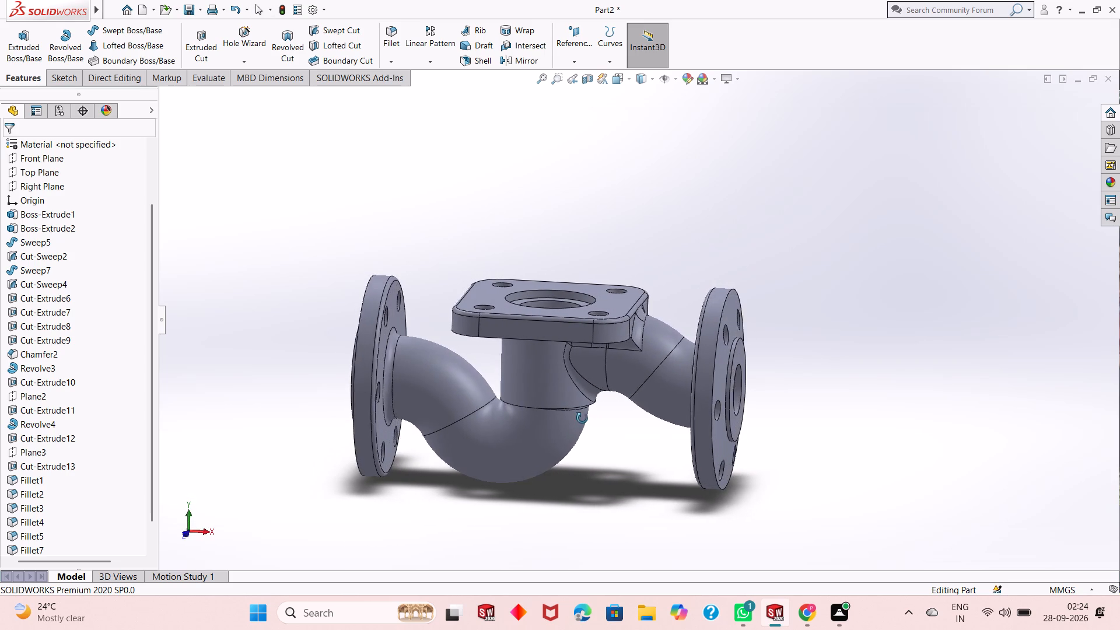
{"action": "middle_click_drag", "start_coordinate": [582, 418], "coordinate": [577, 418]}
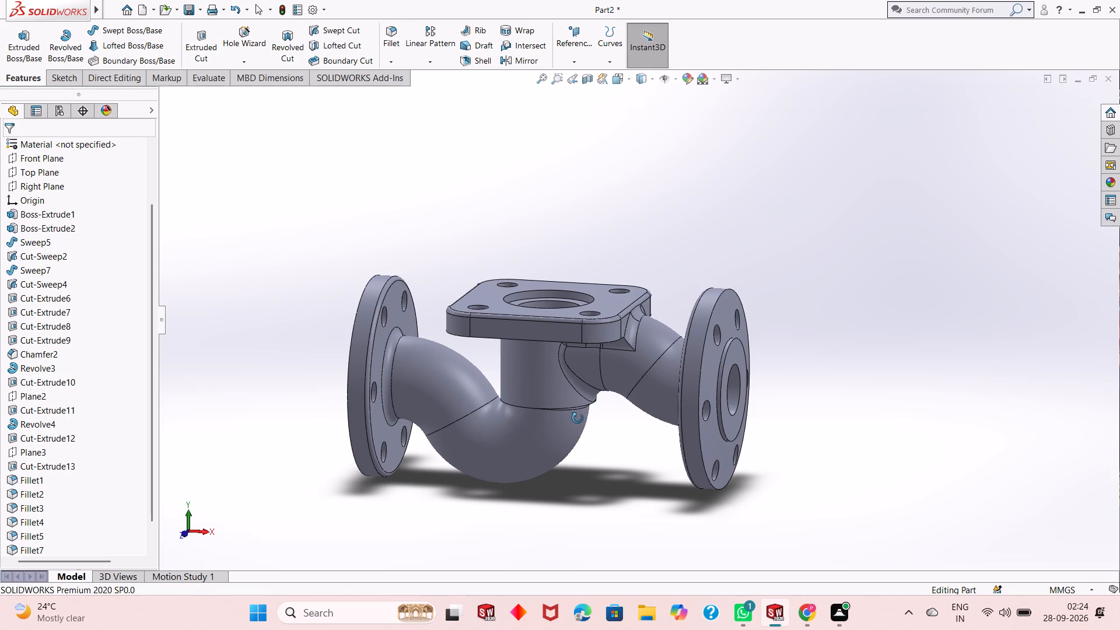
{"action": "middle_click_drag", "start_coordinate": [577, 418], "coordinate": [569, 417]}
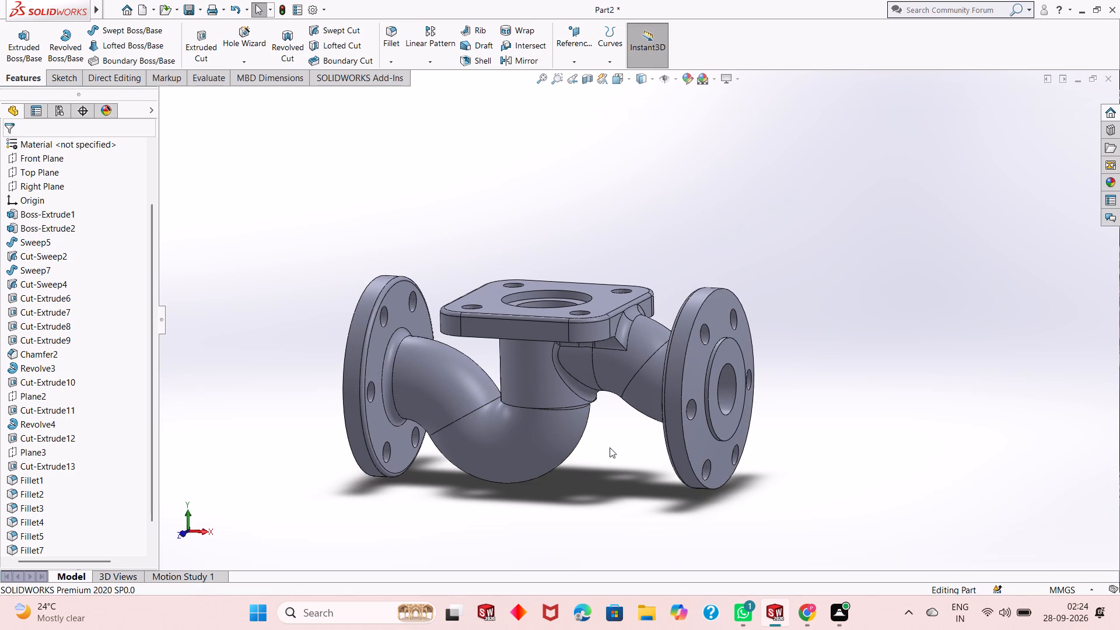
{"action": "middle_click_drag", "start_coordinate": [610, 447], "coordinate": [615, 404]}
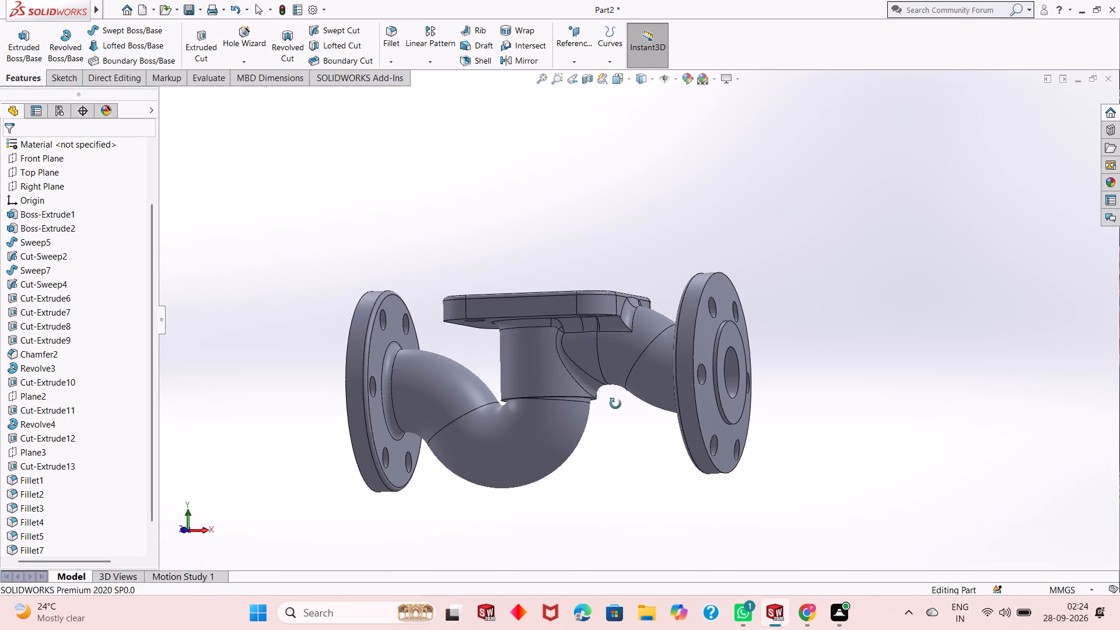
{"action": "middle_click_drag", "start_coordinate": [615, 404], "coordinate": [619, 407]}
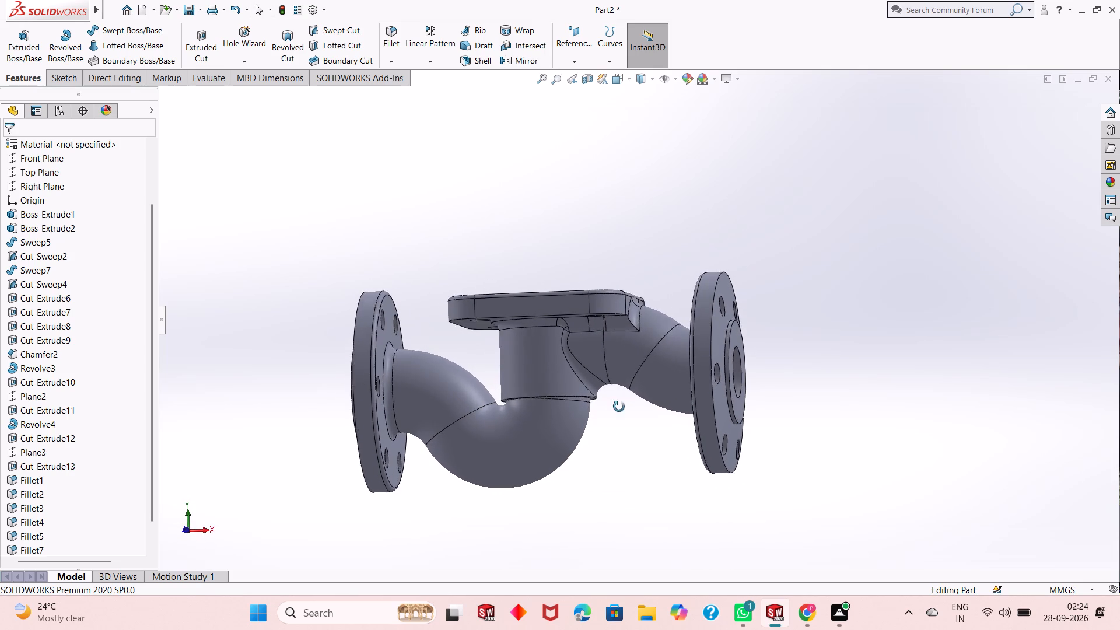
{"action": "middle_click_drag", "start_coordinate": [619, 407], "coordinate": [636, 432]}
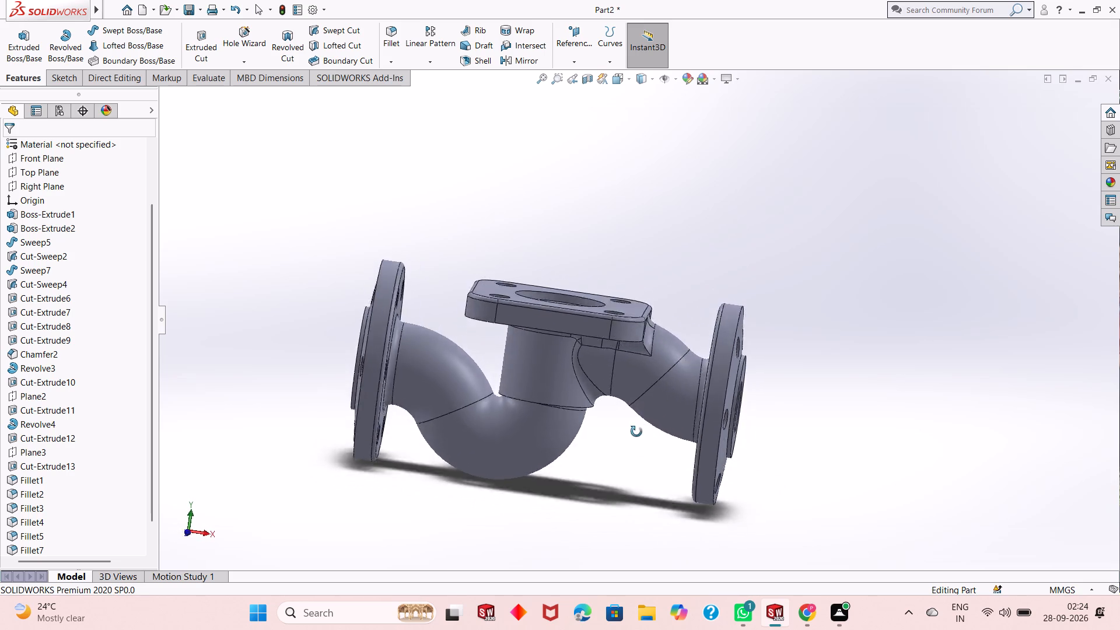
{"action": "middle_click_drag", "start_coordinate": [636, 432], "coordinate": [656, 450]}
{"action": "scroll", "coordinate": [694, 424], "scroll_direction": "up", "scroll_amount": 2}
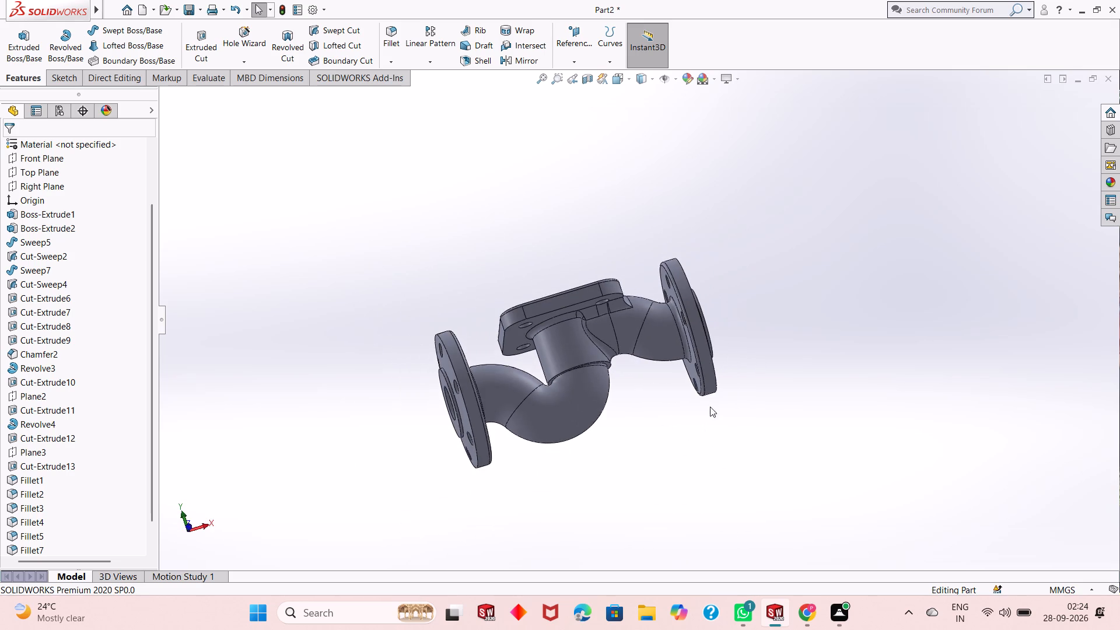
{"action": "middle_click_drag", "start_coordinate": [543, 287], "coordinate": [526, 354]}
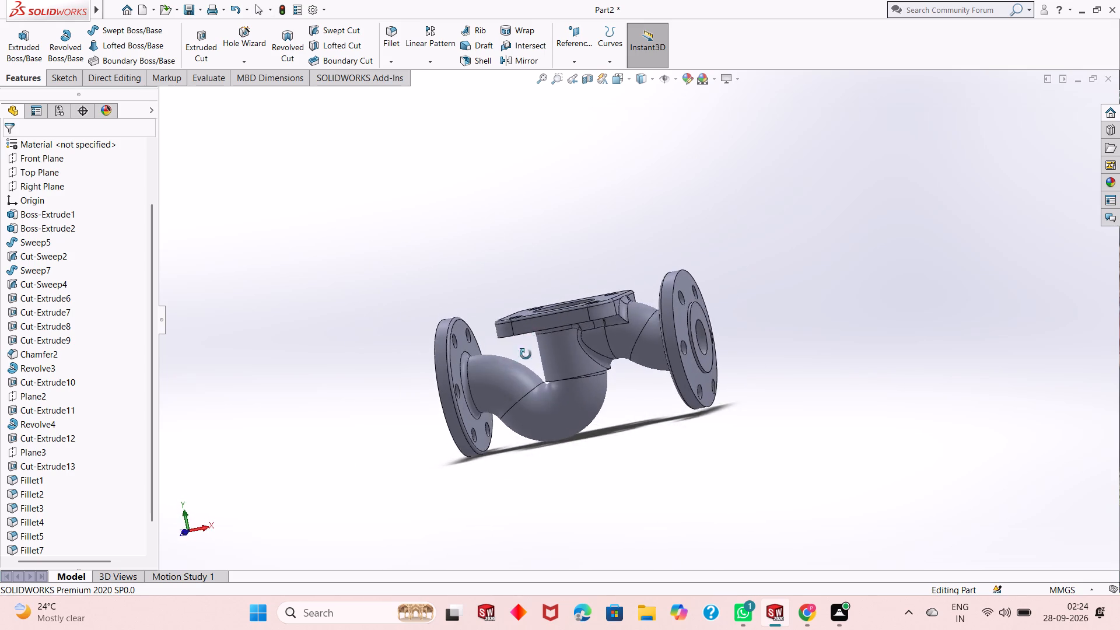
{"action": "middle_click_drag", "start_coordinate": [526, 354], "coordinate": [558, 344]}
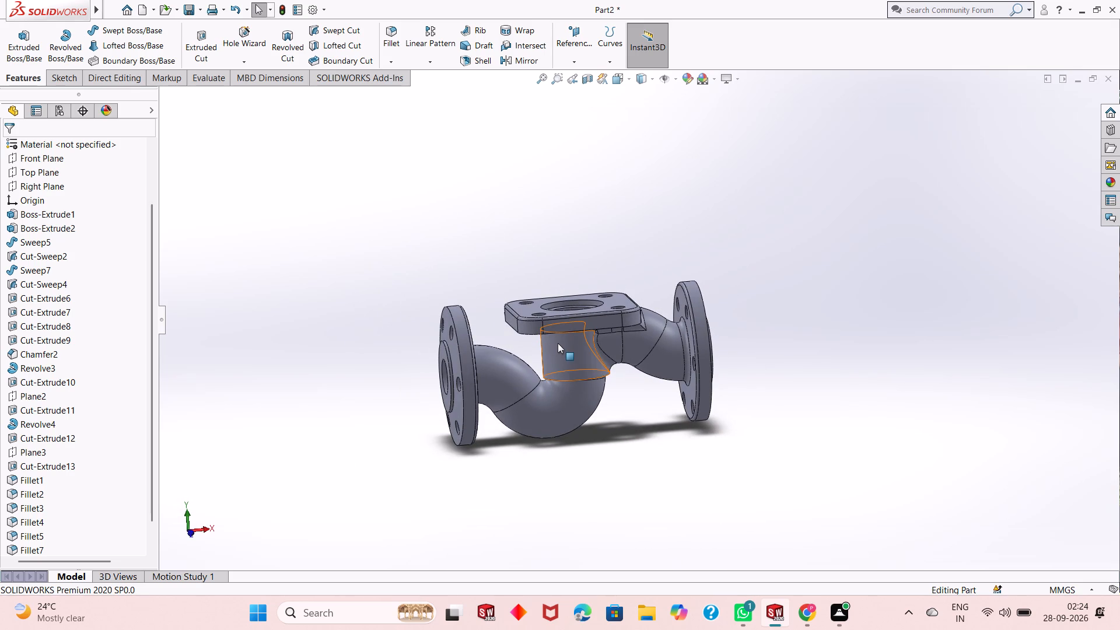
{"action": "scroll", "coordinate": [596, 360], "scroll_direction": "down", "scroll_amount": 3}
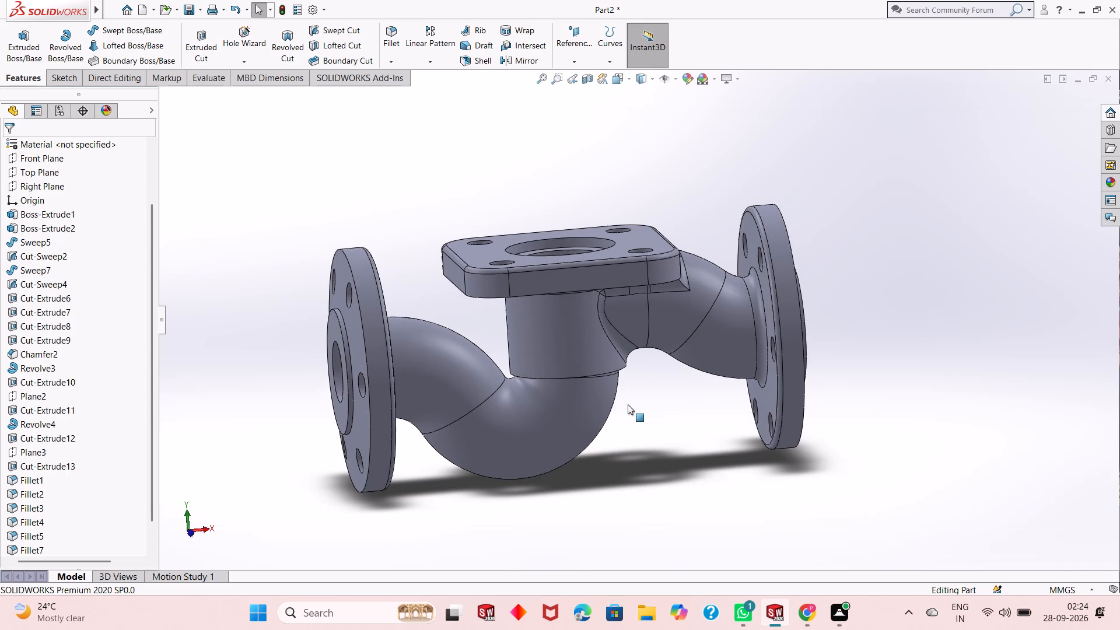
{"action": "middle_click", "coordinate": [640, 399]}
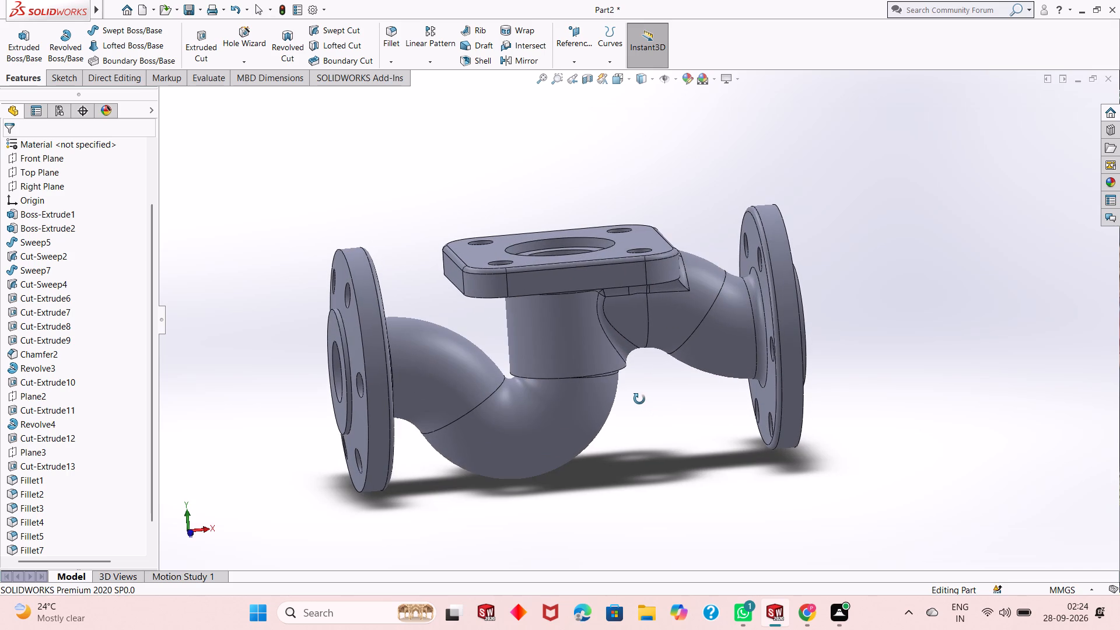
Inspect the internal flow passage and the neck-to-pipe junctions in a temporary section view on the Front Plane.
{"action": "scroll", "coordinate": [613, 359], "scroll_direction": "down", "scroll_amount": 3}
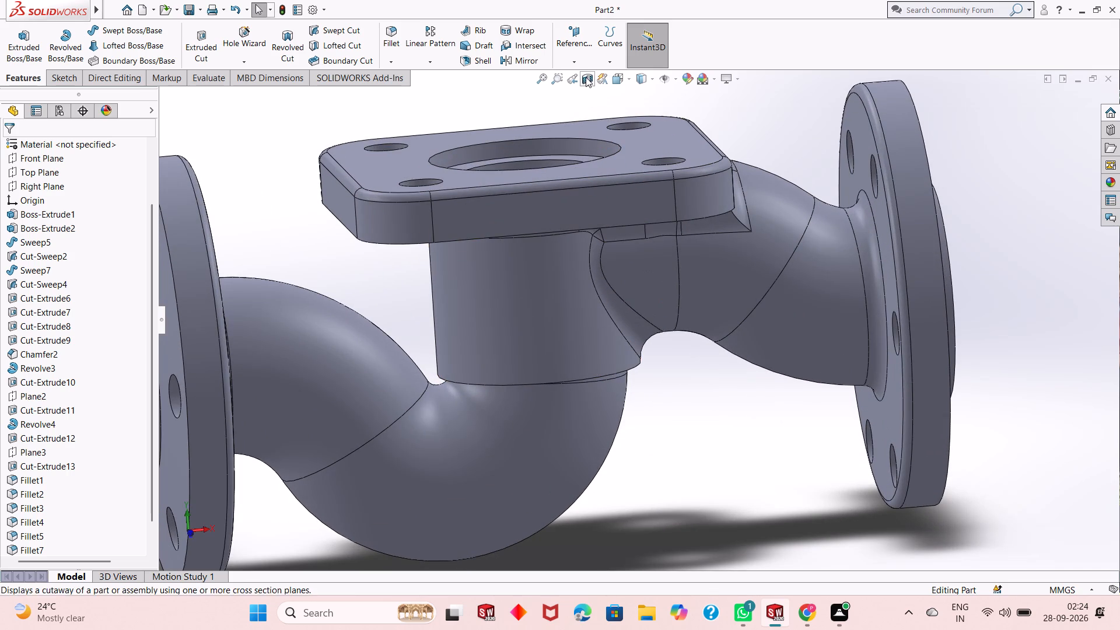
{"action": "left_click", "coordinate": [585, 79]}
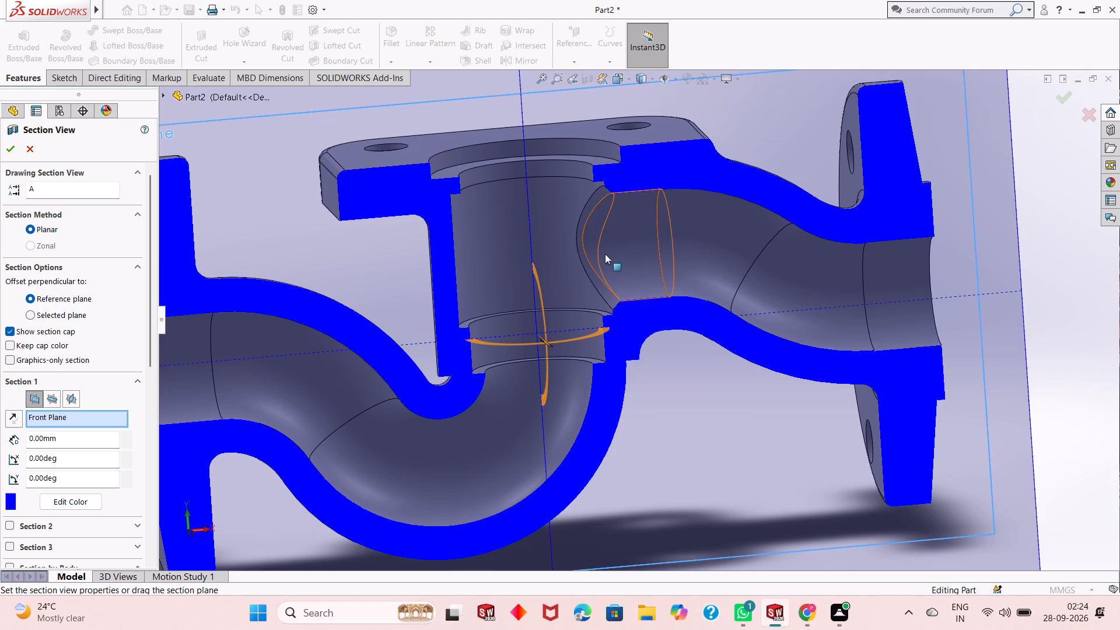
{"action": "scroll", "coordinate": [628, 348], "scroll_direction": "down", "scroll_amount": 1}
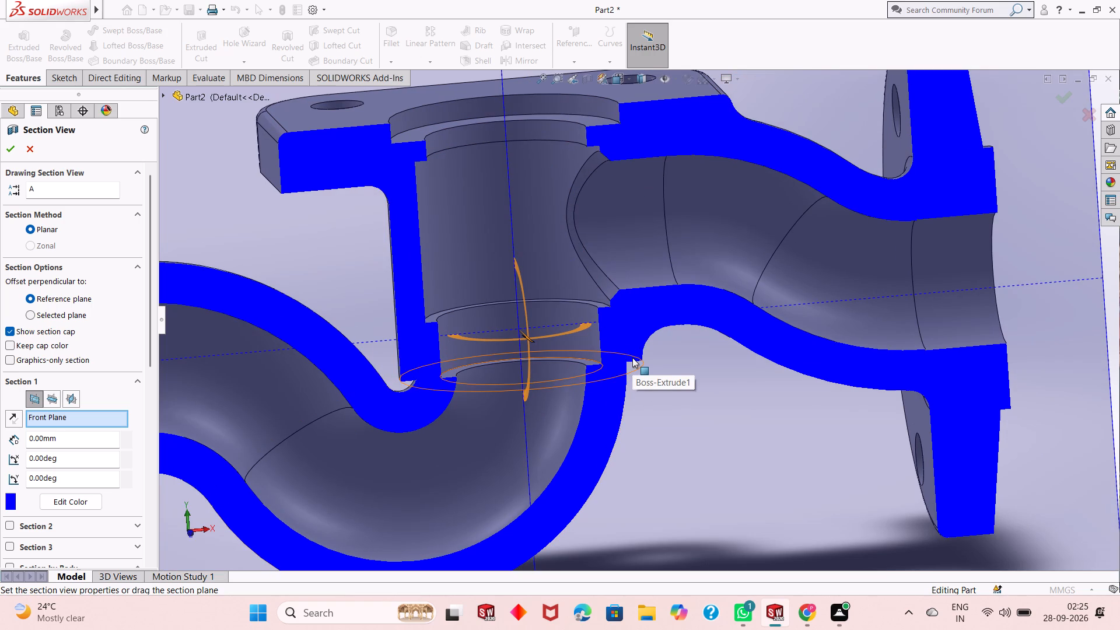
{"action": "key", "text": "Escape"}
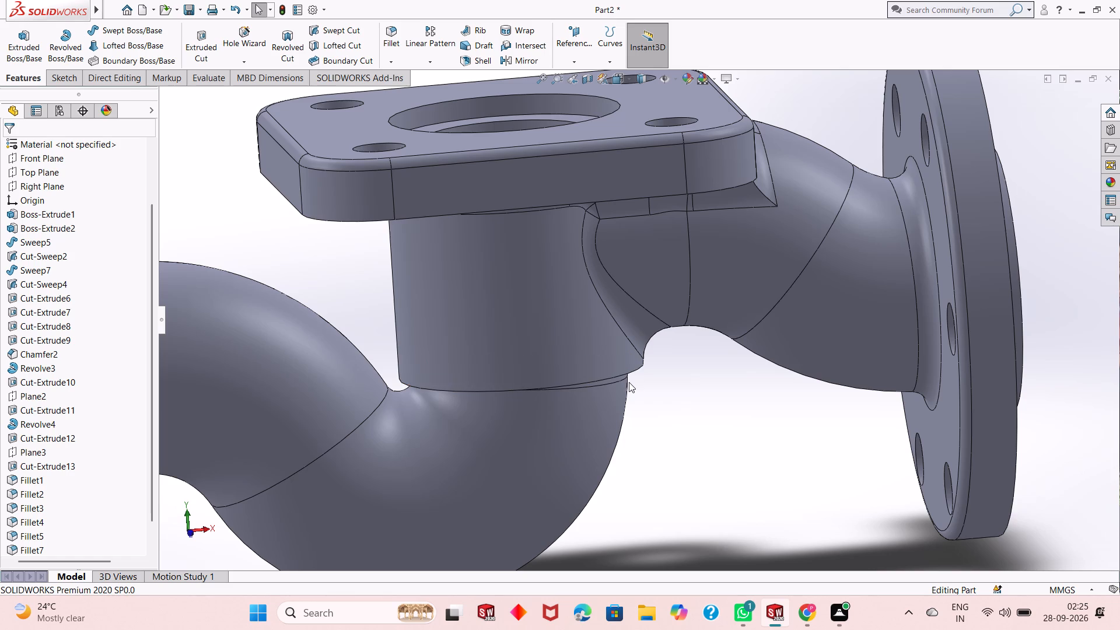
Examine the outside of the whole valve body, including the neck and both side pipes.
{"action": "scroll", "coordinate": [633, 387], "scroll_direction": "up", "scroll_amount": 3}
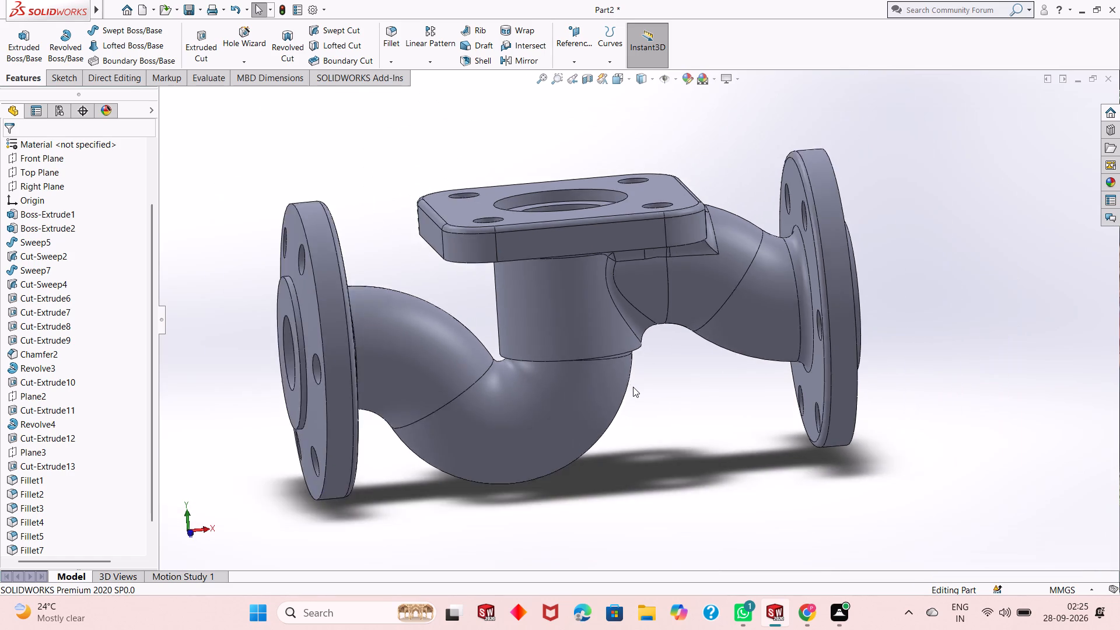
{"action": "scroll", "coordinate": [633, 387], "scroll_direction": "up", "scroll_amount": 2}
{"action": "middle_click_drag", "start_coordinate": [695, 391], "coordinate": [677, 386]}
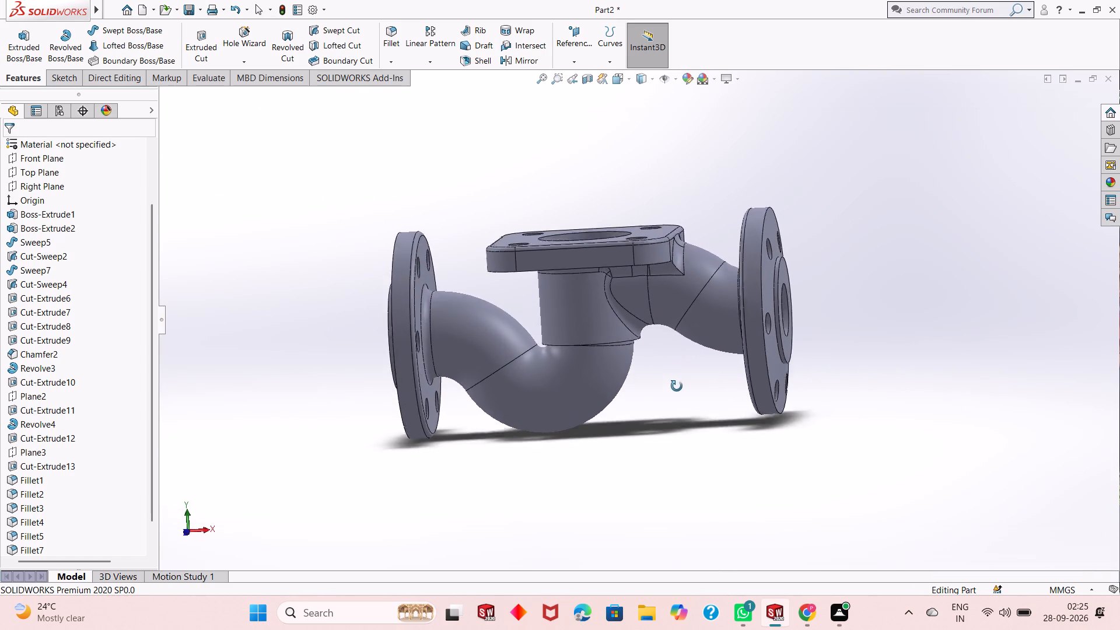
{"action": "middle_click_drag", "start_coordinate": [677, 386], "coordinate": [677, 389]}
{"action": "scroll", "coordinate": [574, 315], "scroll_direction": "down", "scroll_amount": 2}
{"action": "scroll", "coordinate": [608, 344], "scroll_direction": "up", "scroll_amount": 2}
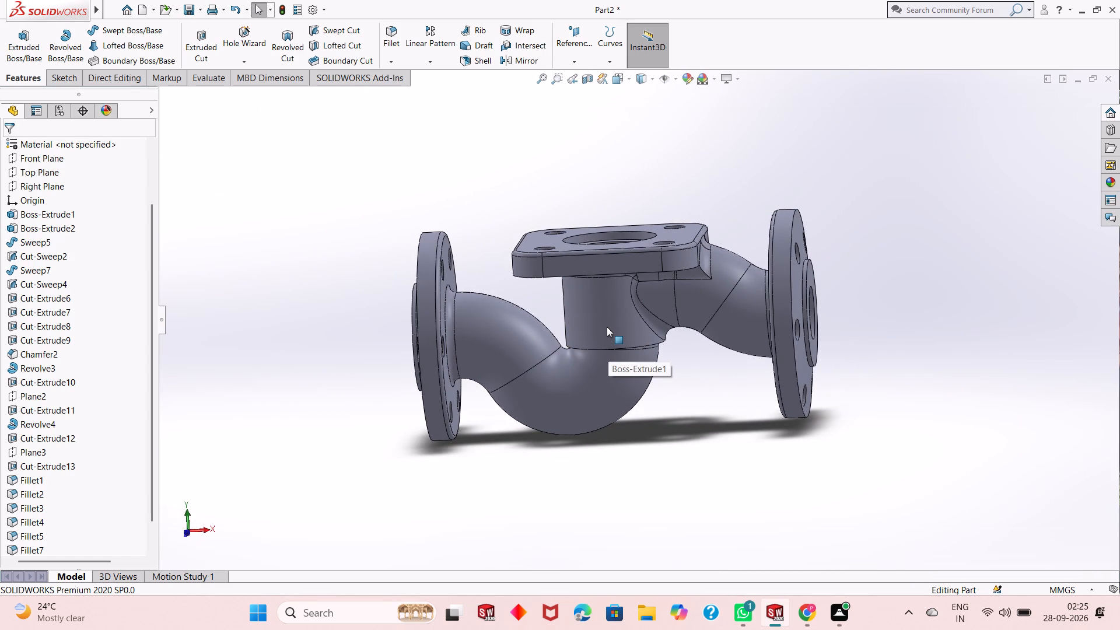
{"action": "scroll", "coordinate": [607, 327], "scroll_direction": "down", "scroll_amount": 1}
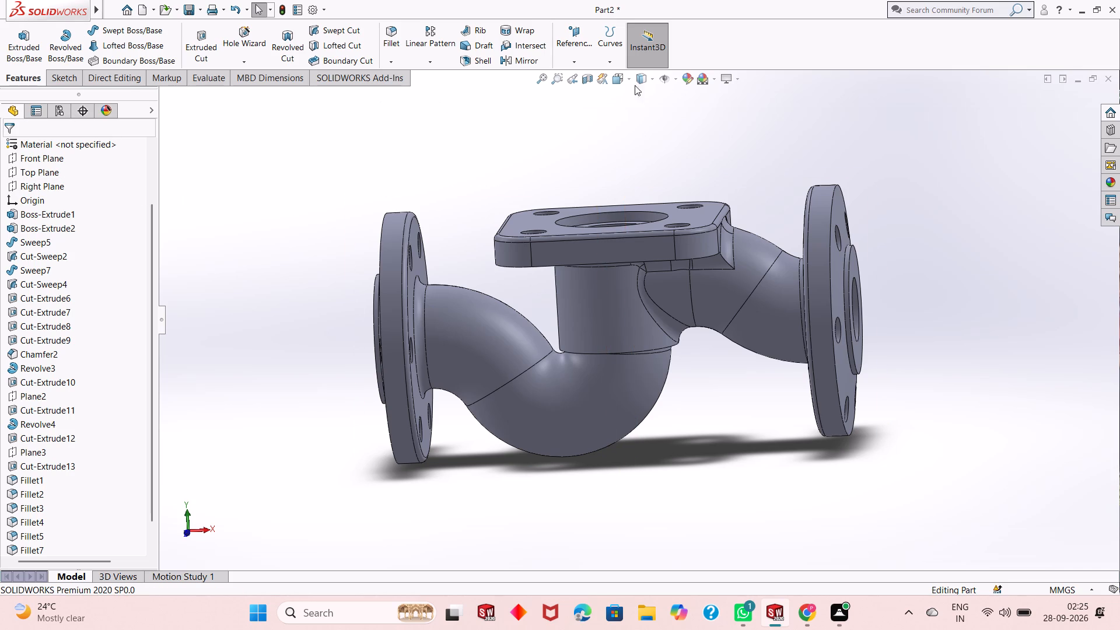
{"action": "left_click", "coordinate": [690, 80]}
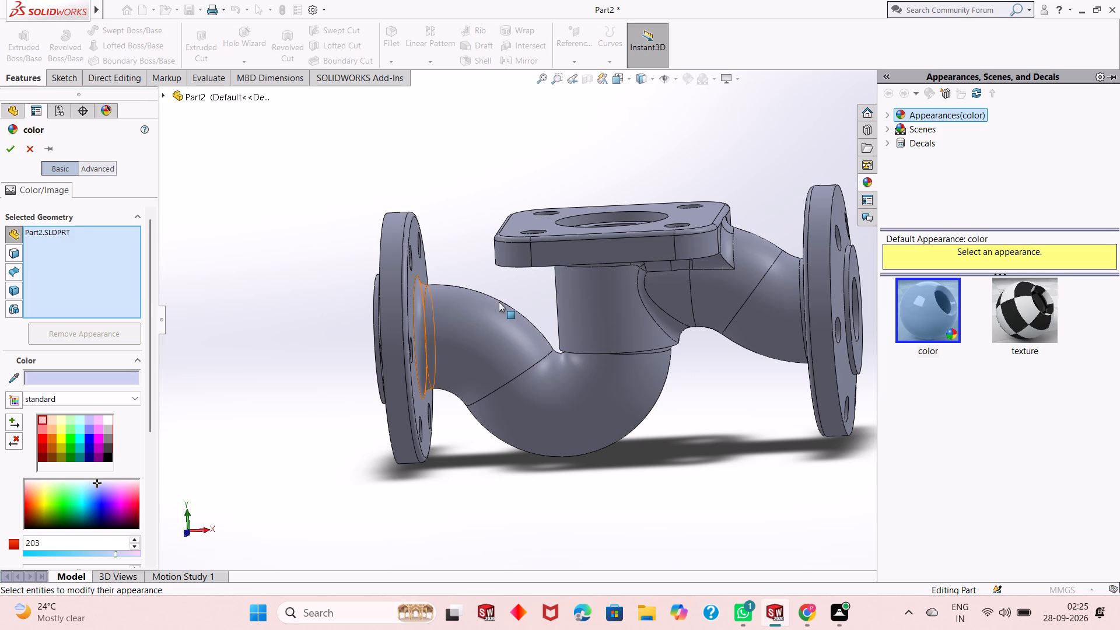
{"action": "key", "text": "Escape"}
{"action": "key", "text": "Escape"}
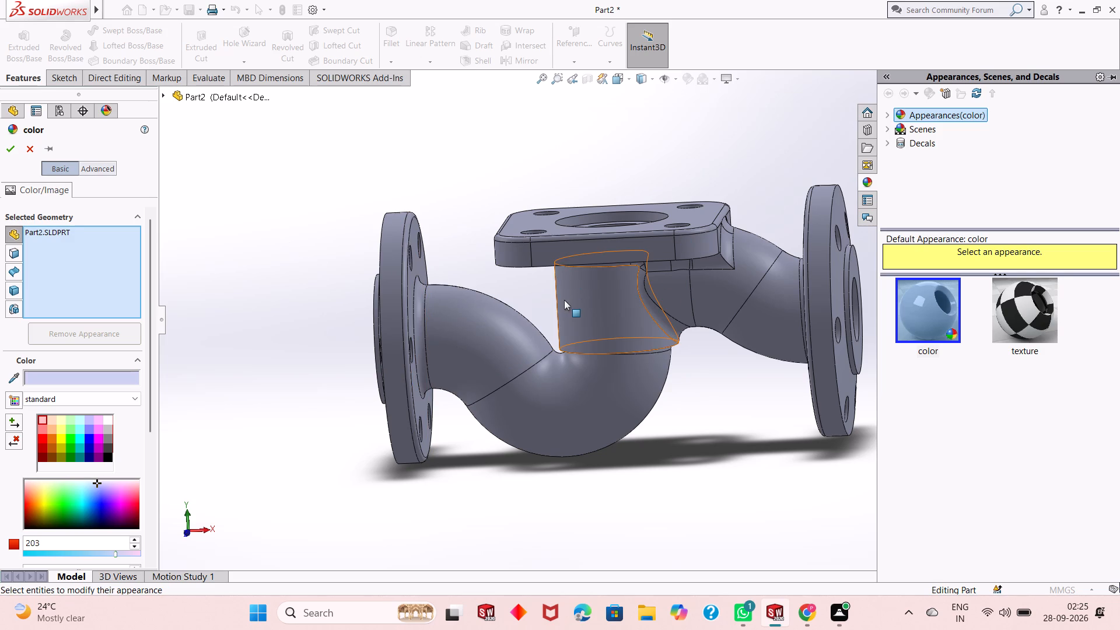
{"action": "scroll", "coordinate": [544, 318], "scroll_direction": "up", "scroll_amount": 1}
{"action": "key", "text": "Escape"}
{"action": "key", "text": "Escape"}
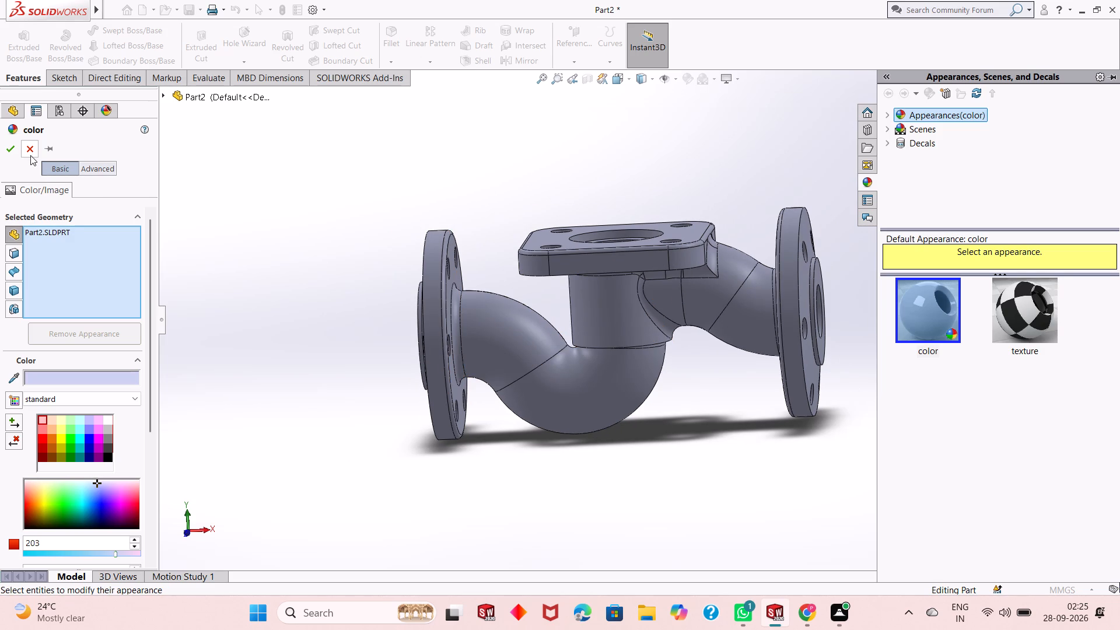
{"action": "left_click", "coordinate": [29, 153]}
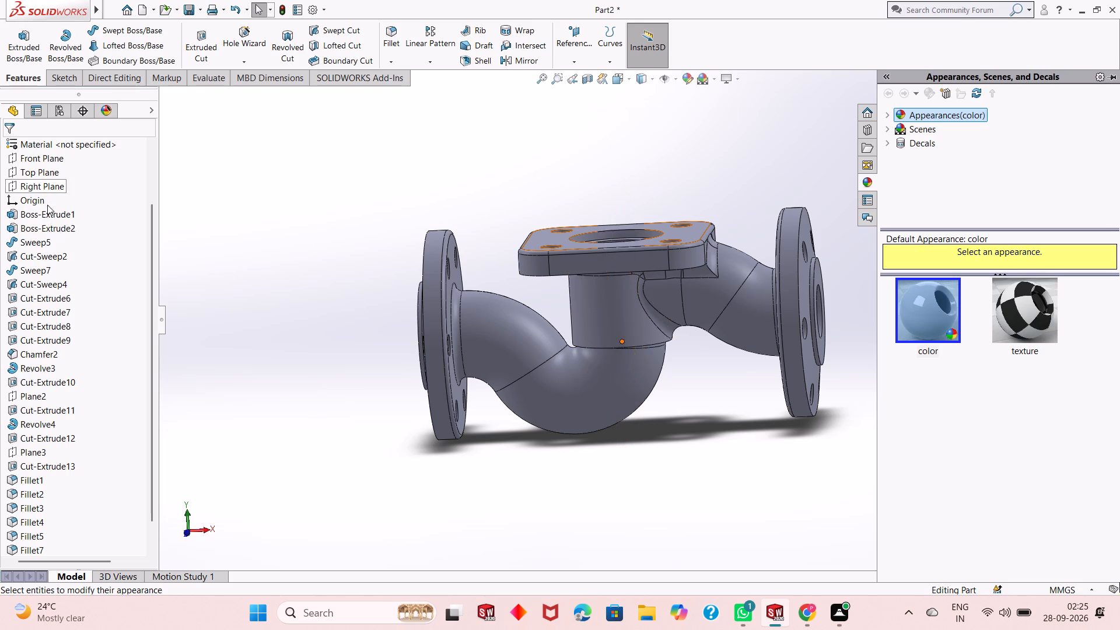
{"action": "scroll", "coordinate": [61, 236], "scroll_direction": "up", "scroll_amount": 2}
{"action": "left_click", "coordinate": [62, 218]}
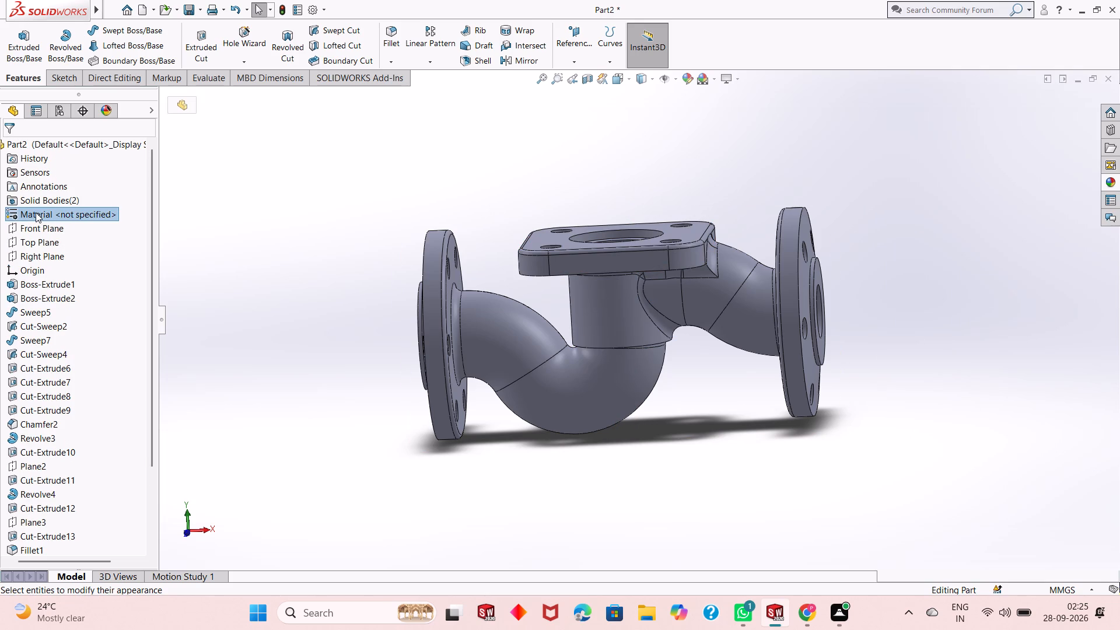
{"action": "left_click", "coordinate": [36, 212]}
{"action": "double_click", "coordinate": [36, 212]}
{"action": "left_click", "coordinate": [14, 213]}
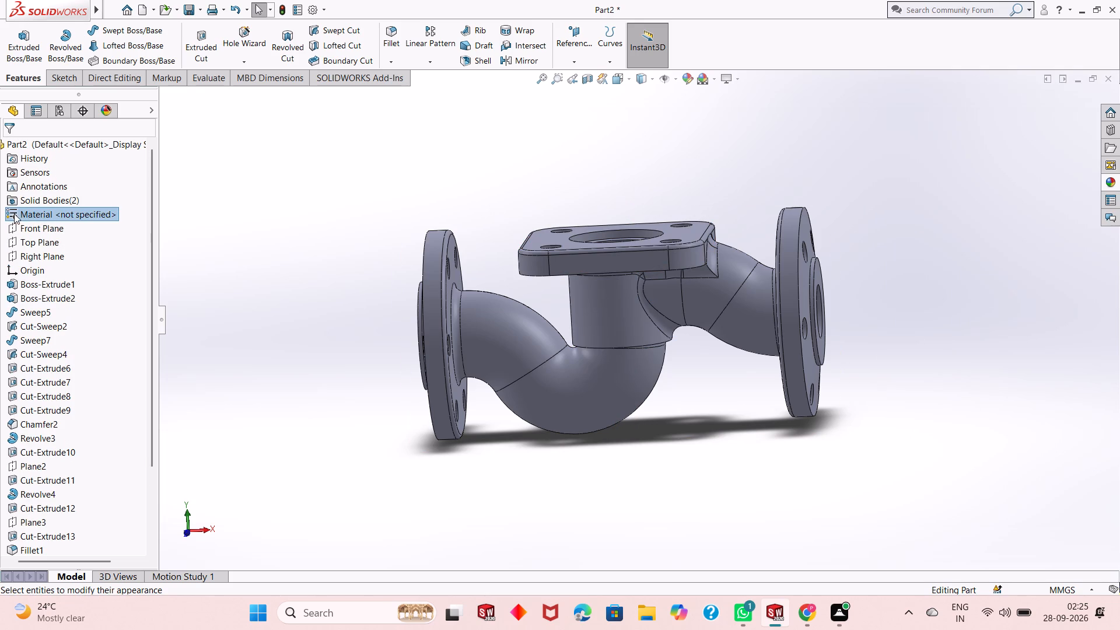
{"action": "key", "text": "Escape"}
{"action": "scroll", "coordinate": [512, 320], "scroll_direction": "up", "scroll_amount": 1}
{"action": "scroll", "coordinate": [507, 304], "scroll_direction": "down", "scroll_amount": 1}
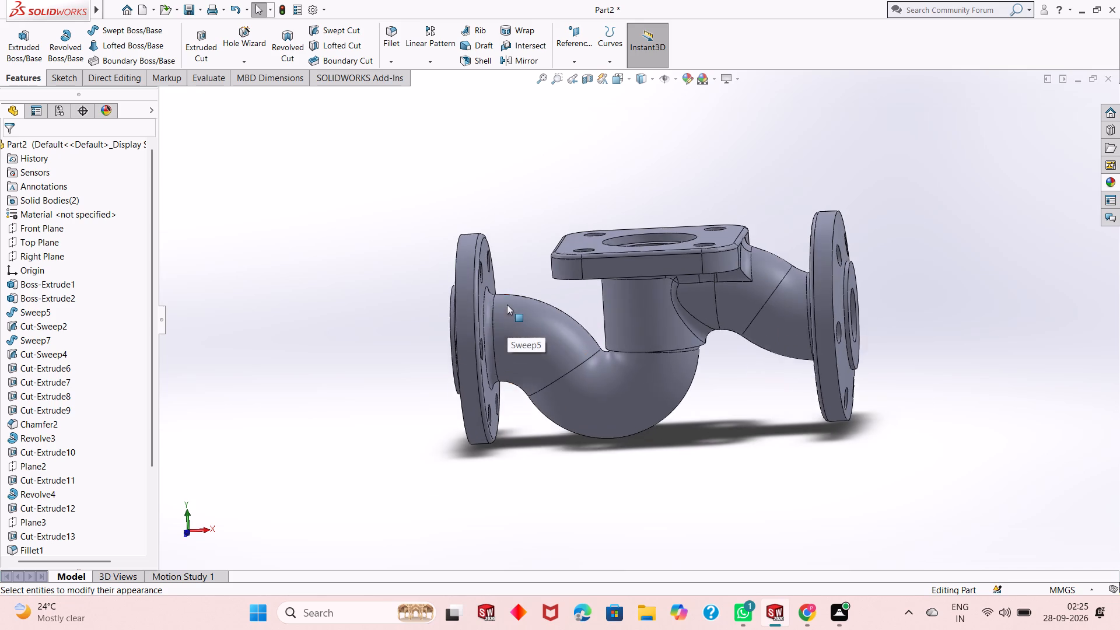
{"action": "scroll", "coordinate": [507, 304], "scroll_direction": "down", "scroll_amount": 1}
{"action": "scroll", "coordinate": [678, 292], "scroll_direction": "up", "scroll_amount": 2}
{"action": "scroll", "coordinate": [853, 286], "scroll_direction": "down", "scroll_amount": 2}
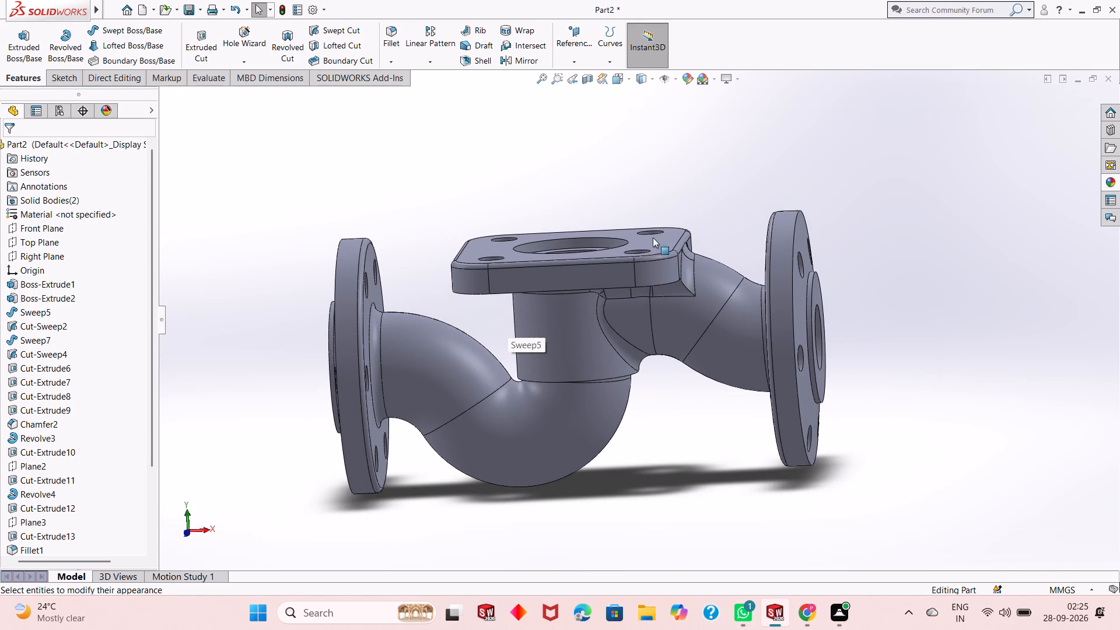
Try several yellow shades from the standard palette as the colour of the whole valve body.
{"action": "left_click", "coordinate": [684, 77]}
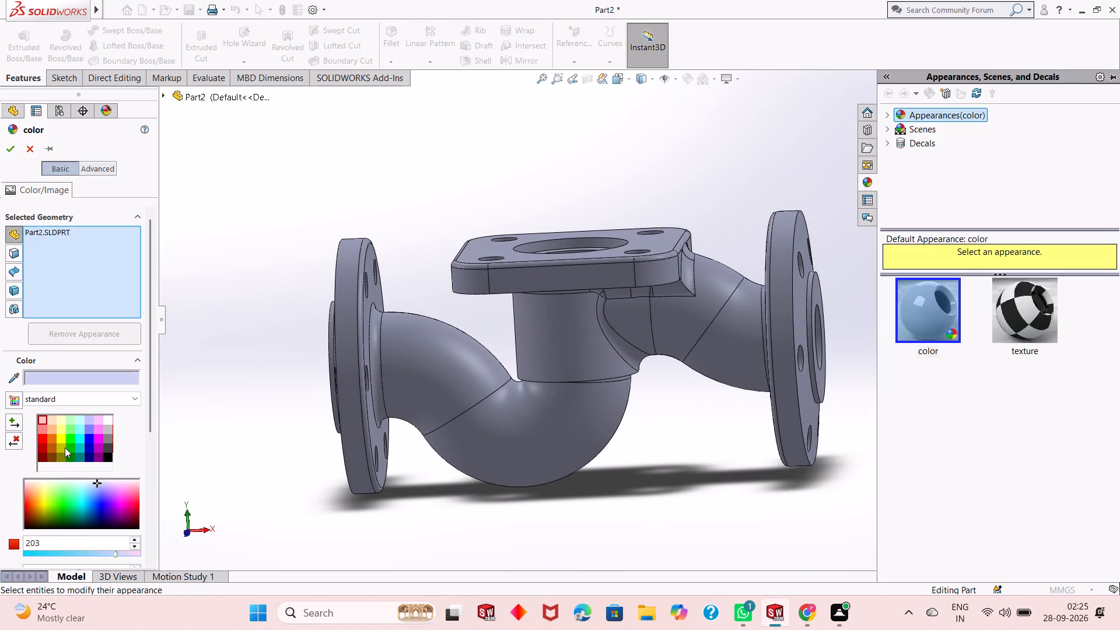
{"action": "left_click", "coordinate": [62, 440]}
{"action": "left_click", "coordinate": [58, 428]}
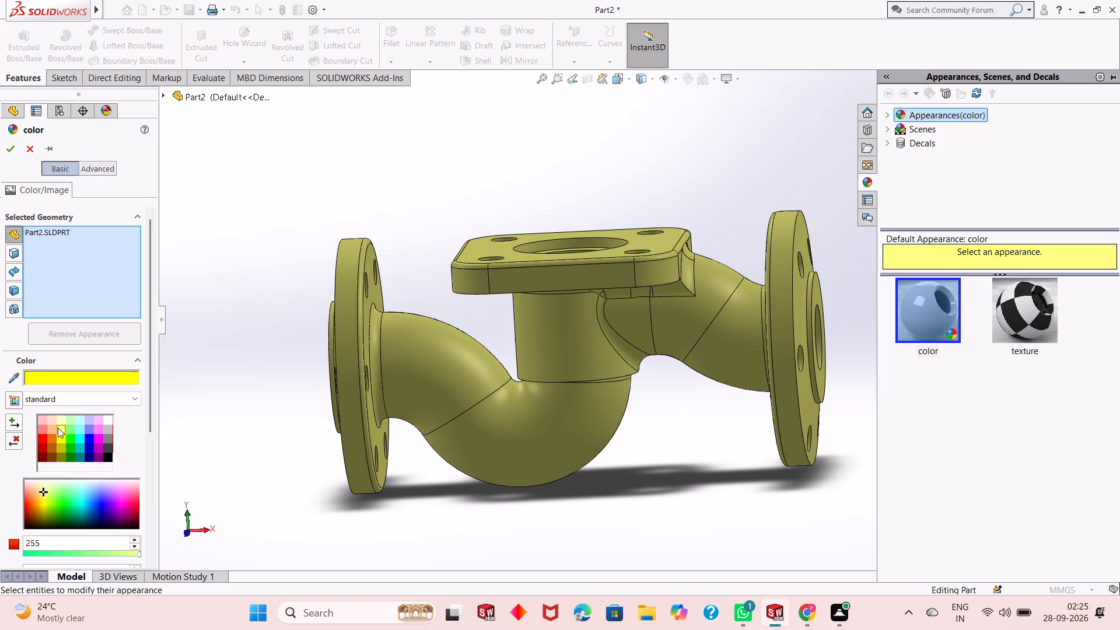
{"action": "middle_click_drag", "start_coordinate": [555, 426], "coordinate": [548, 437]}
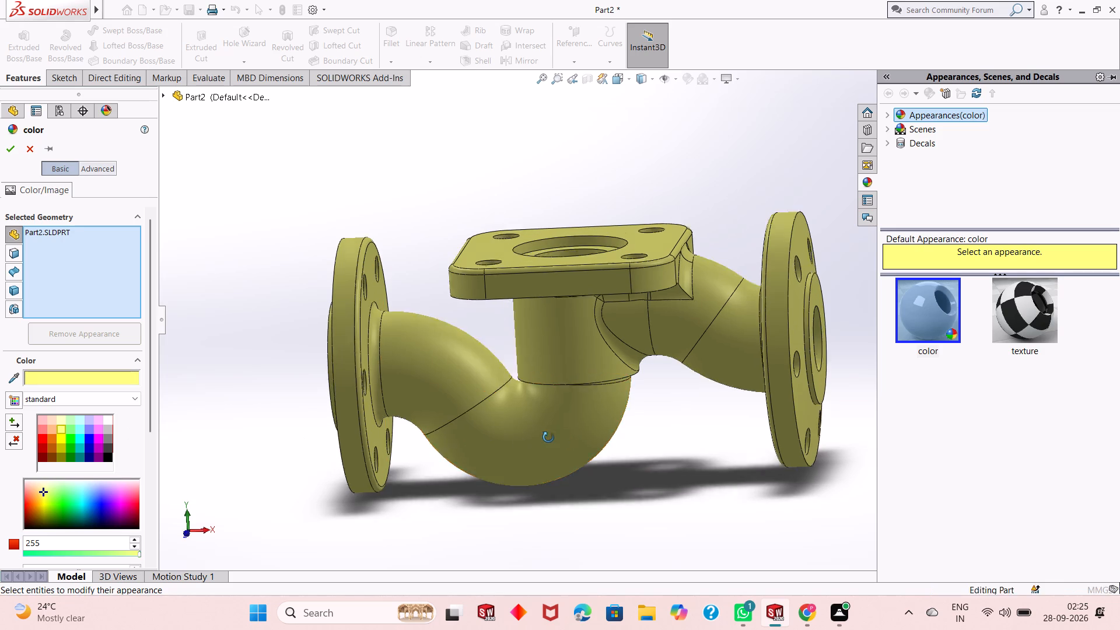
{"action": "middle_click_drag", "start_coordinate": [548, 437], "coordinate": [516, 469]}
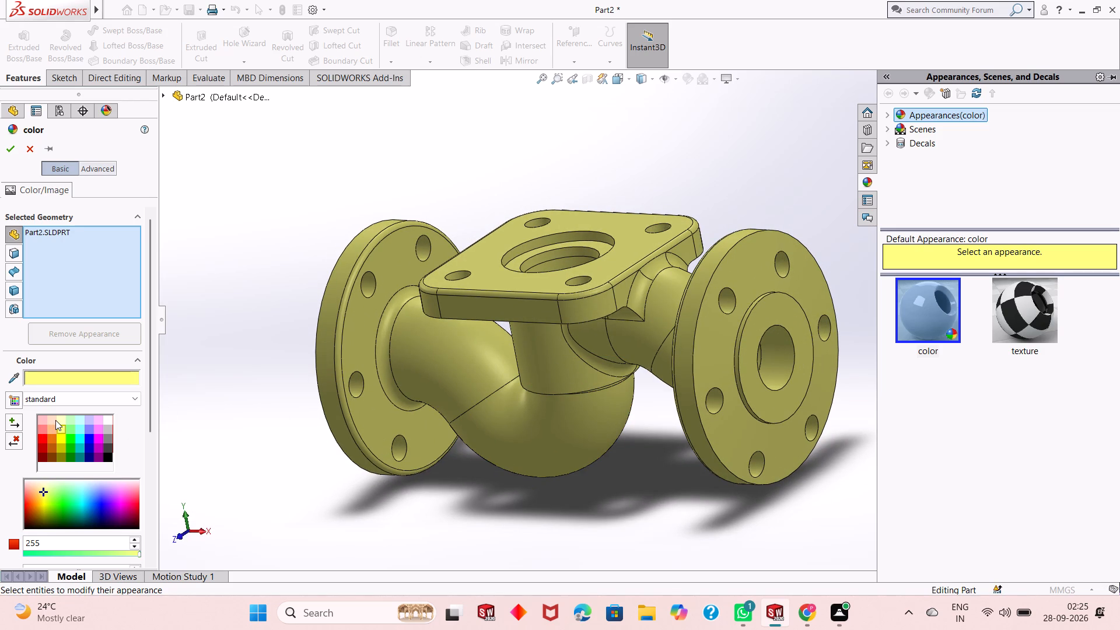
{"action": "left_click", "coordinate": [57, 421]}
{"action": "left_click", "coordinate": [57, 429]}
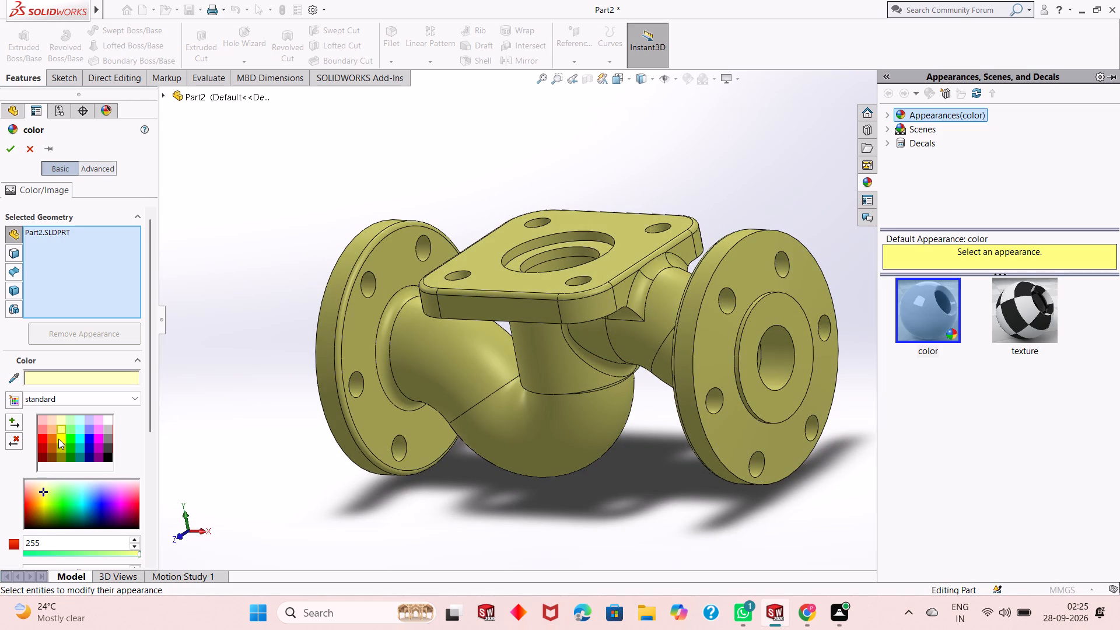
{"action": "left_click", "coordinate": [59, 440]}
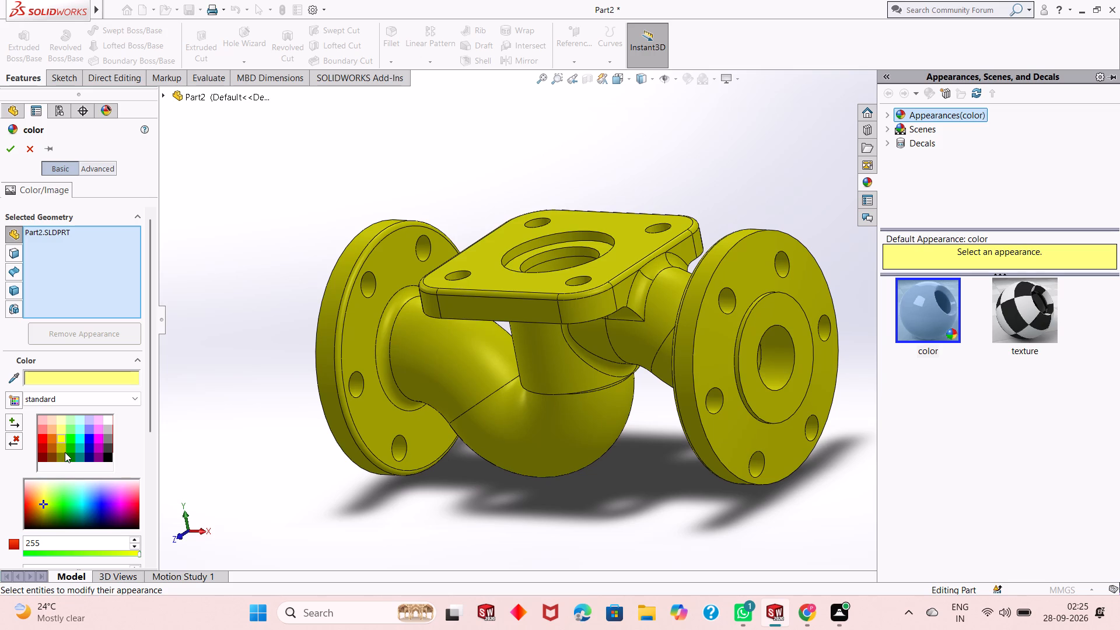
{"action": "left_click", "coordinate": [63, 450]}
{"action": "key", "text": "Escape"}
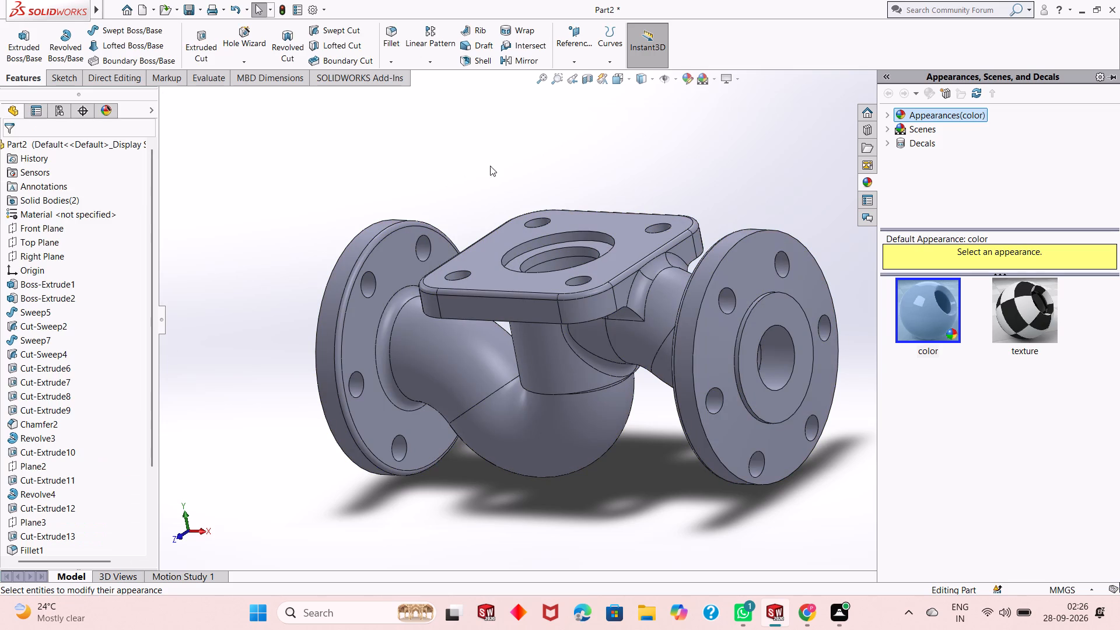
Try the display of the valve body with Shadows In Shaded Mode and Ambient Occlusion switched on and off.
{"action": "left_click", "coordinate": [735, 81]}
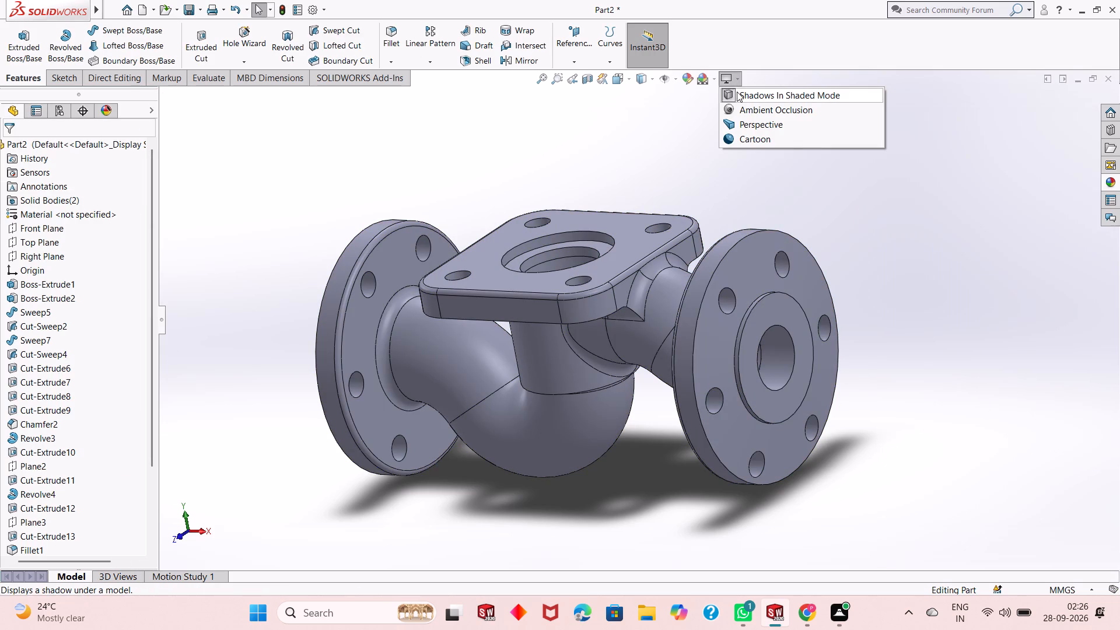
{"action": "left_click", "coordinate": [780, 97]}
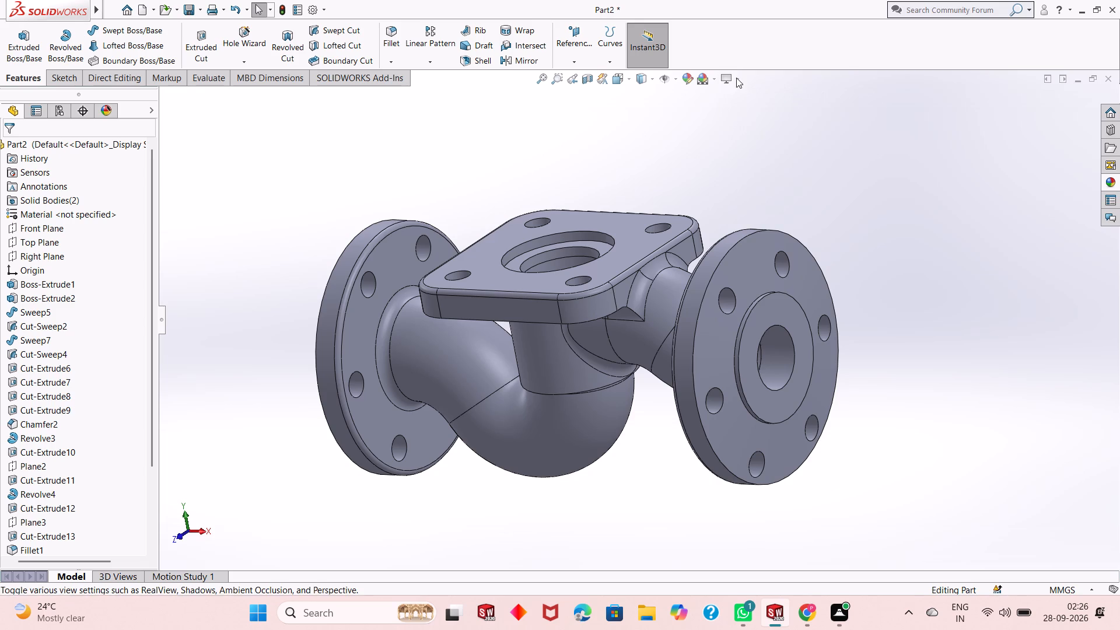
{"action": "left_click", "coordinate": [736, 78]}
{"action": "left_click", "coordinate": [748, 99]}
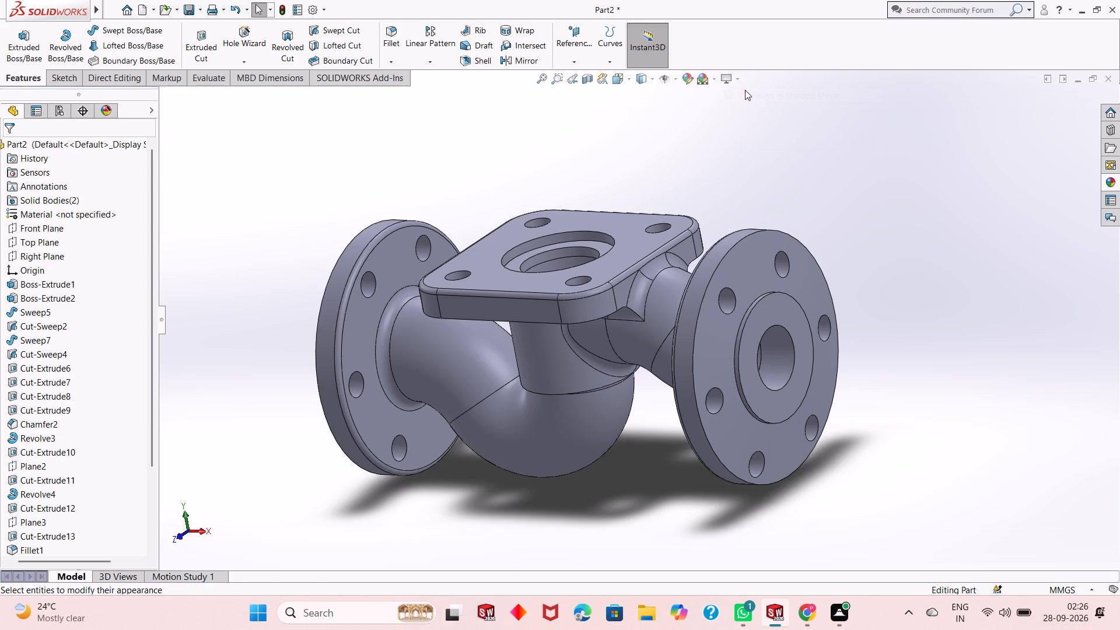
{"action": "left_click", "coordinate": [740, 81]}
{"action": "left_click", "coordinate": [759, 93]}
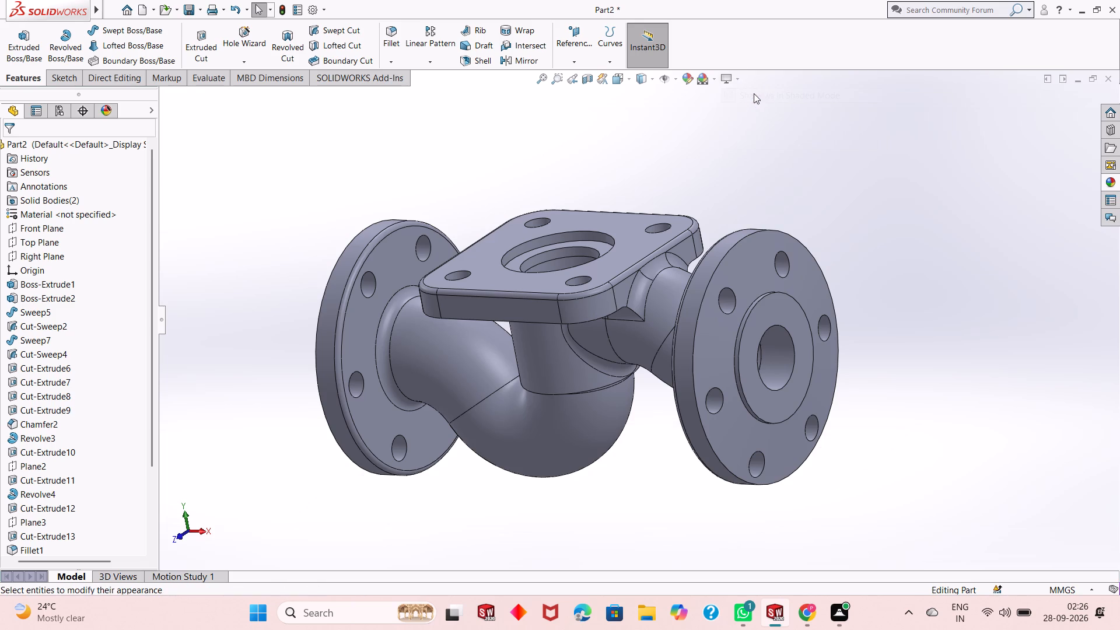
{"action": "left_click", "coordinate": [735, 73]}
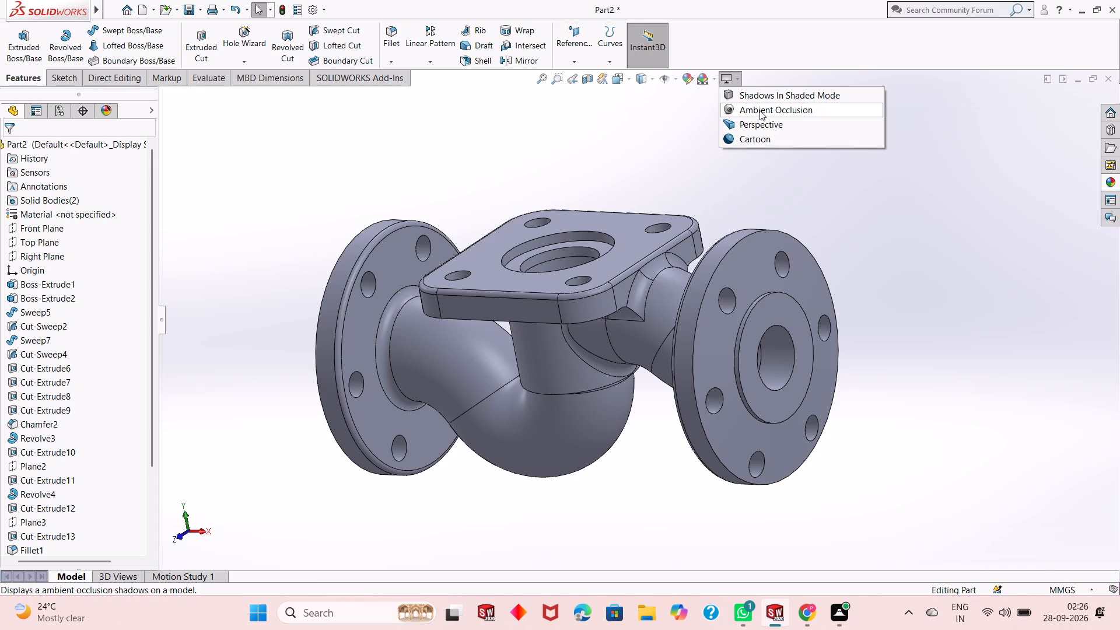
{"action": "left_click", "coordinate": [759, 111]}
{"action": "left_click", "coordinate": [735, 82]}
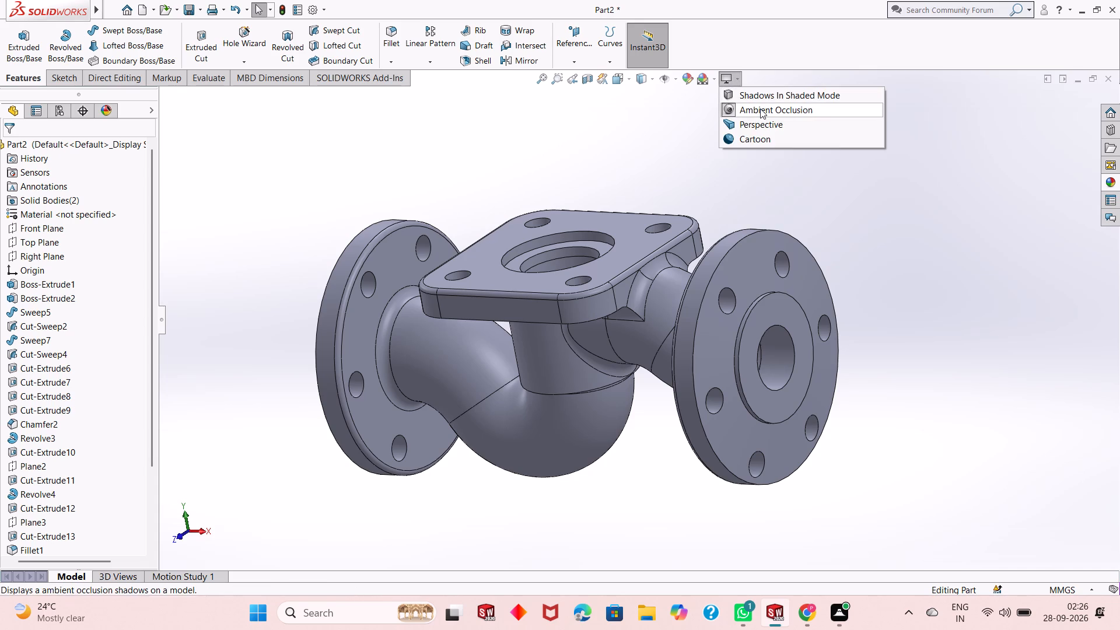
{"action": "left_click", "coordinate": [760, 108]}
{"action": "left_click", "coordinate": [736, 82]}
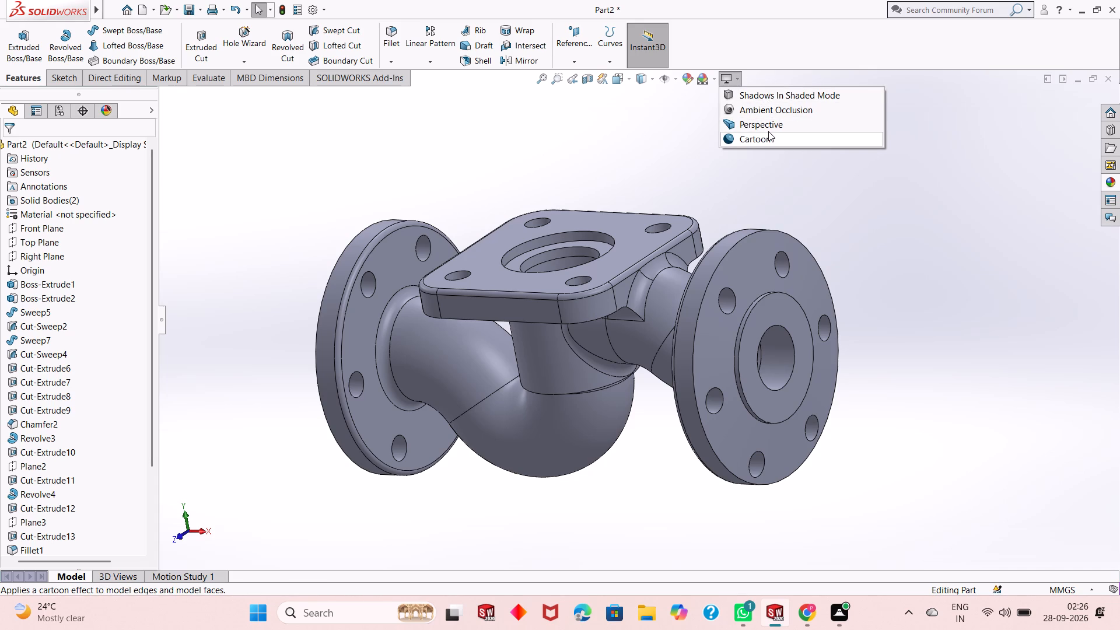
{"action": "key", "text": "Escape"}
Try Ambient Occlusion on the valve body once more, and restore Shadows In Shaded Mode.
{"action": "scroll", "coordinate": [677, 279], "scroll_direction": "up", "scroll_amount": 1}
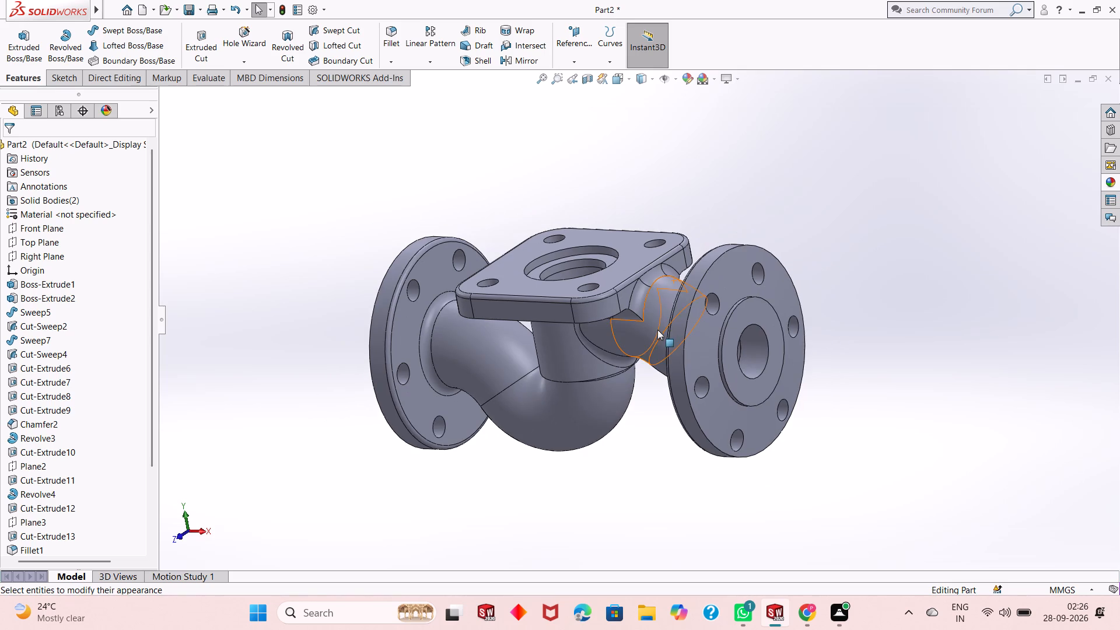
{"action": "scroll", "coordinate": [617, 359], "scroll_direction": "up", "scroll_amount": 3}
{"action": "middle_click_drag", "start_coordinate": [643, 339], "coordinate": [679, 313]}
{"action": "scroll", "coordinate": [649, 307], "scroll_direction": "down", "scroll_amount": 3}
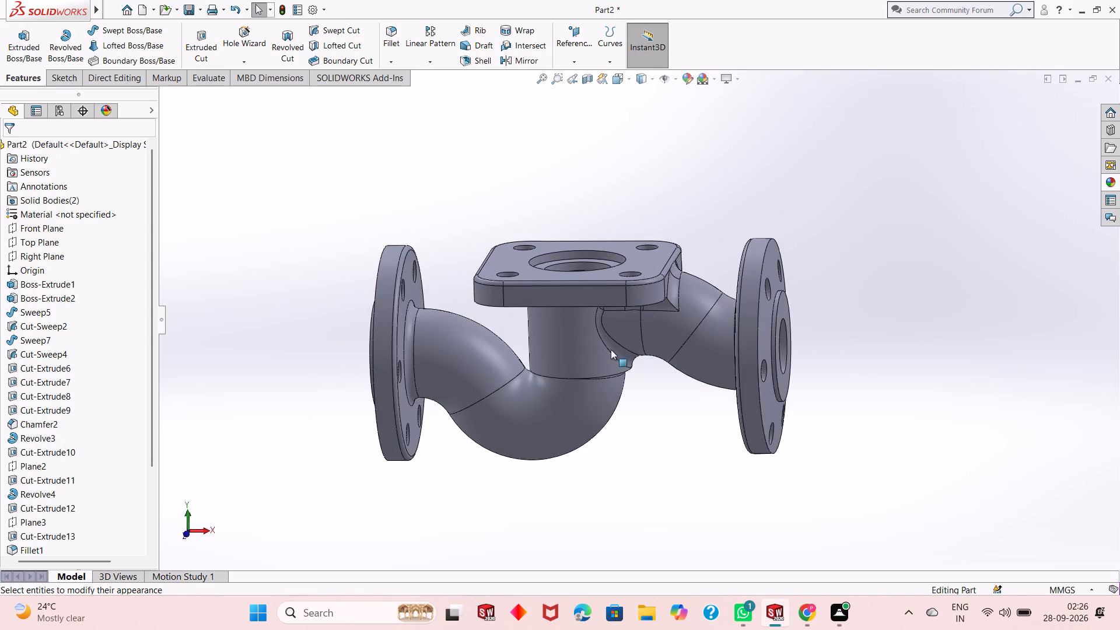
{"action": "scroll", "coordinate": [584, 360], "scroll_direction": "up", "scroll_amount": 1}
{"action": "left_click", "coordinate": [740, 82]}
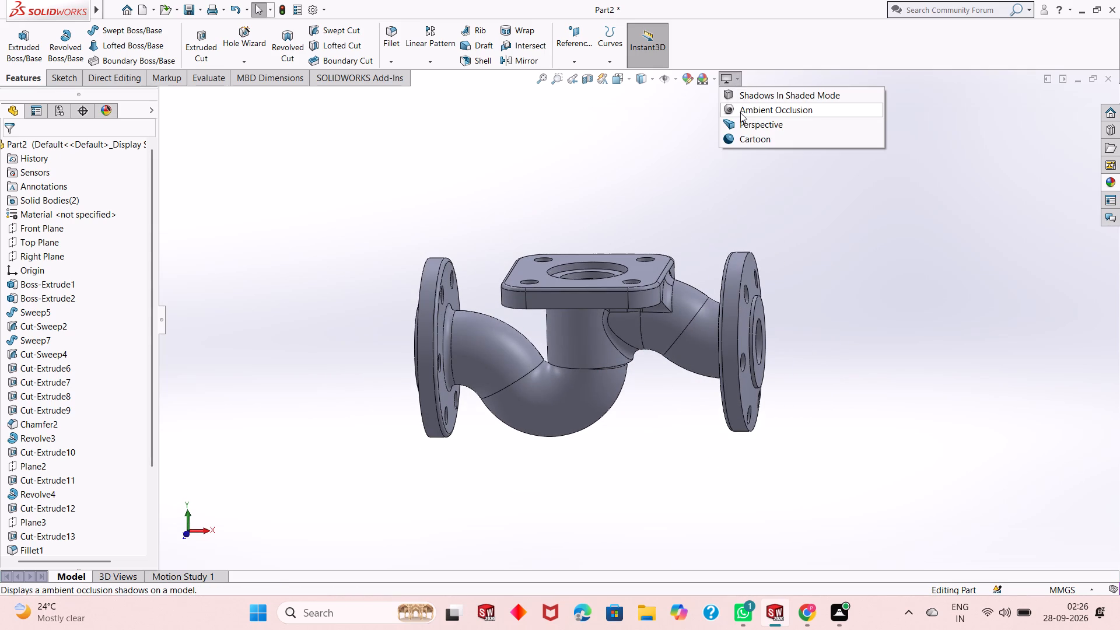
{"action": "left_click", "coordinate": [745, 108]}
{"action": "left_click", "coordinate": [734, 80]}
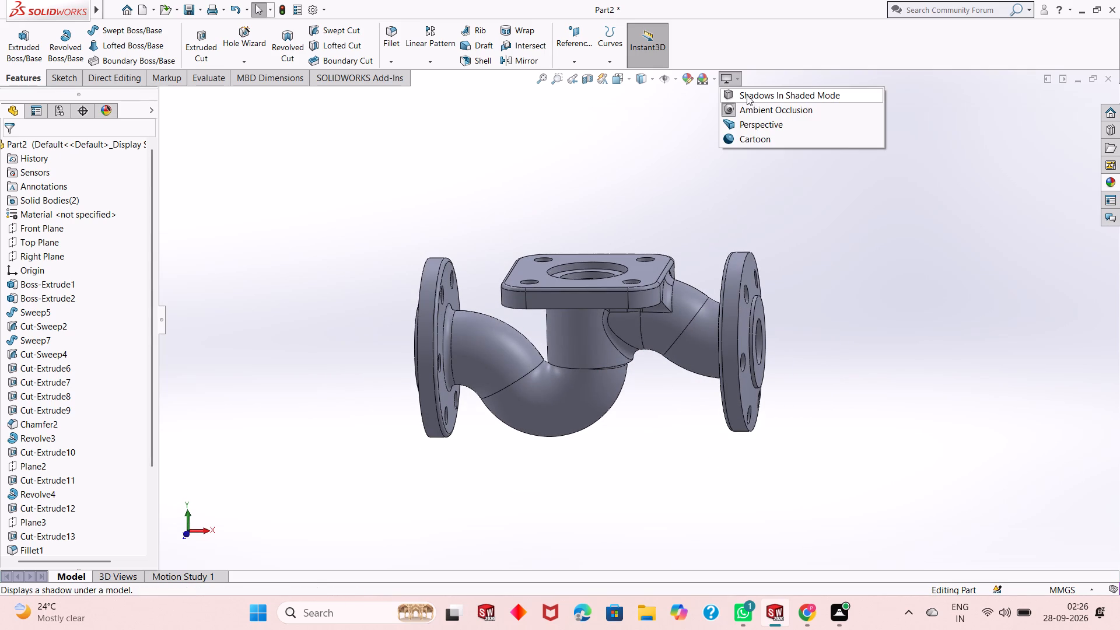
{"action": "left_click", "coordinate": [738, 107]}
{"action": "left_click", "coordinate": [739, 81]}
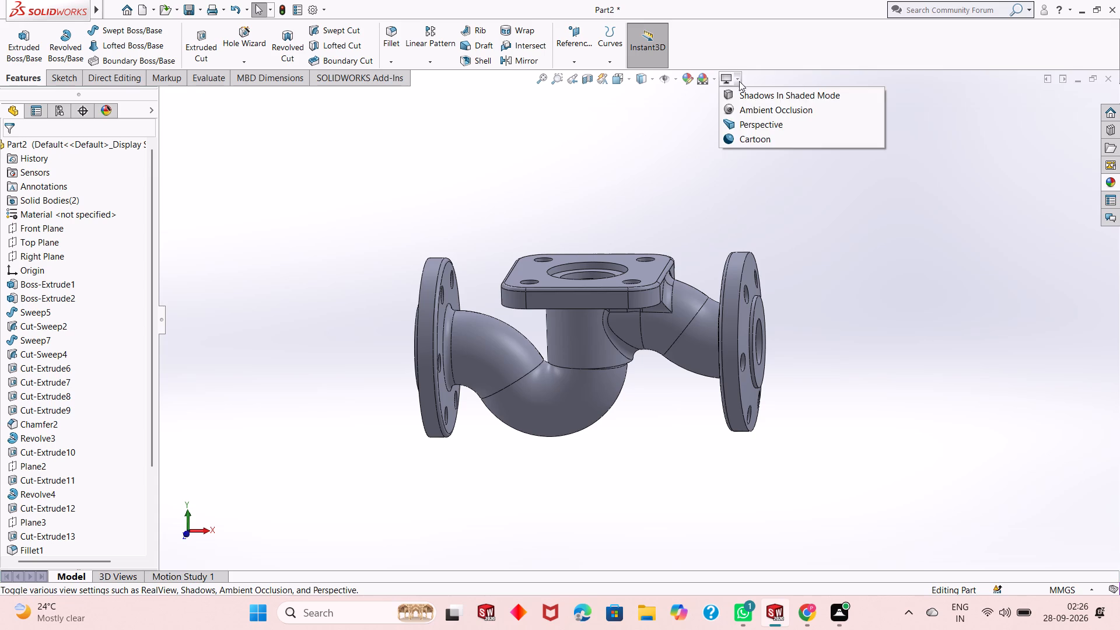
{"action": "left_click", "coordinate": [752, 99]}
Set the colour of the whole valve body to the light yellow shade from the standard palette.
{"action": "middle_click_drag", "start_coordinate": [729, 220], "coordinate": [701, 234]}
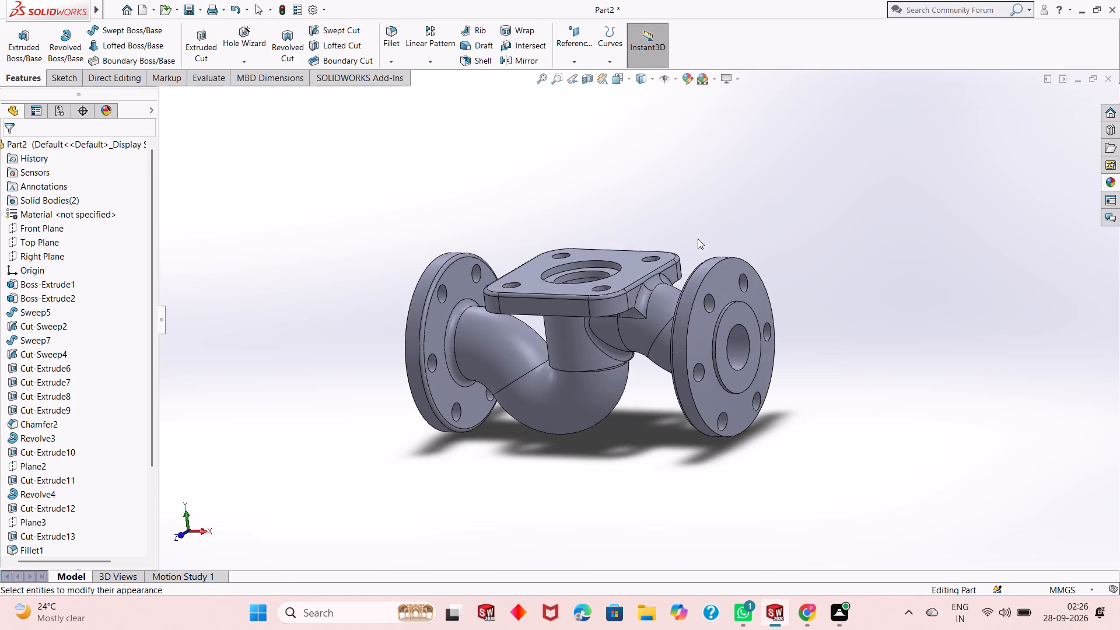
{"action": "scroll", "coordinate": [568, 322], "scroll_direction": "up", "scroll_amount": 2}
{"action": "scroll", "coordinate": [556, 336], "scroll_direction": "down", "scroll_amount": 2}
{"action": "scroll", "coordinate": [629, 348], "scroll_direction": "down", "scroll_amount": 1}
{"action": "scroll", "coordinate": [631, 350], "scroll_direction": "up", "scroll_amount": 1}
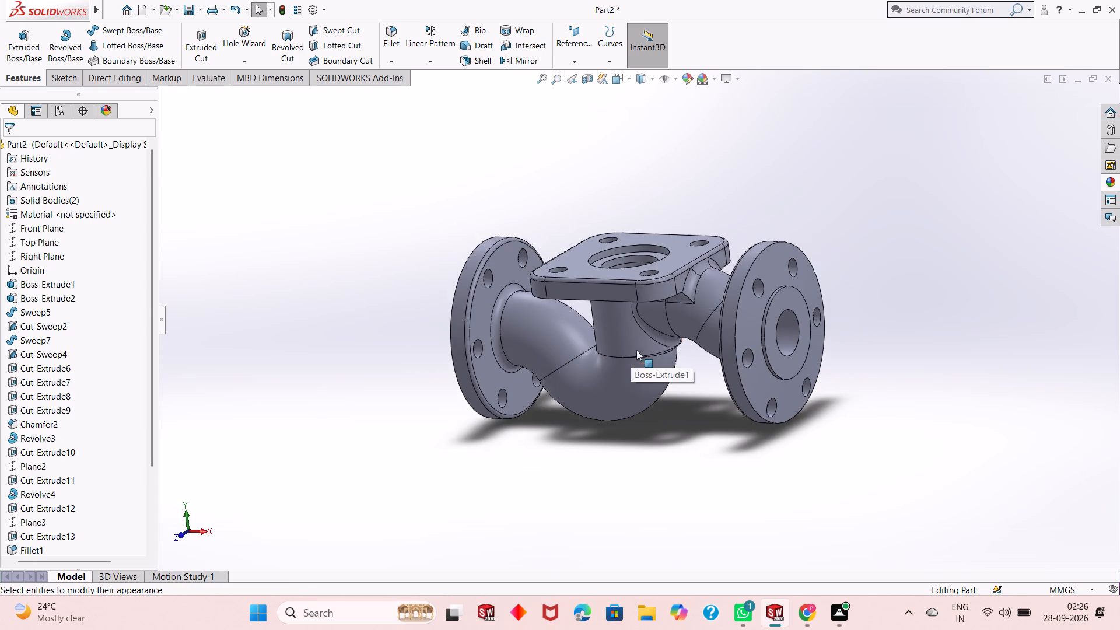
{"action": "scroll", "coordinate": [674, 342], "scroll_direction": "down", "scroll_amount": 1}
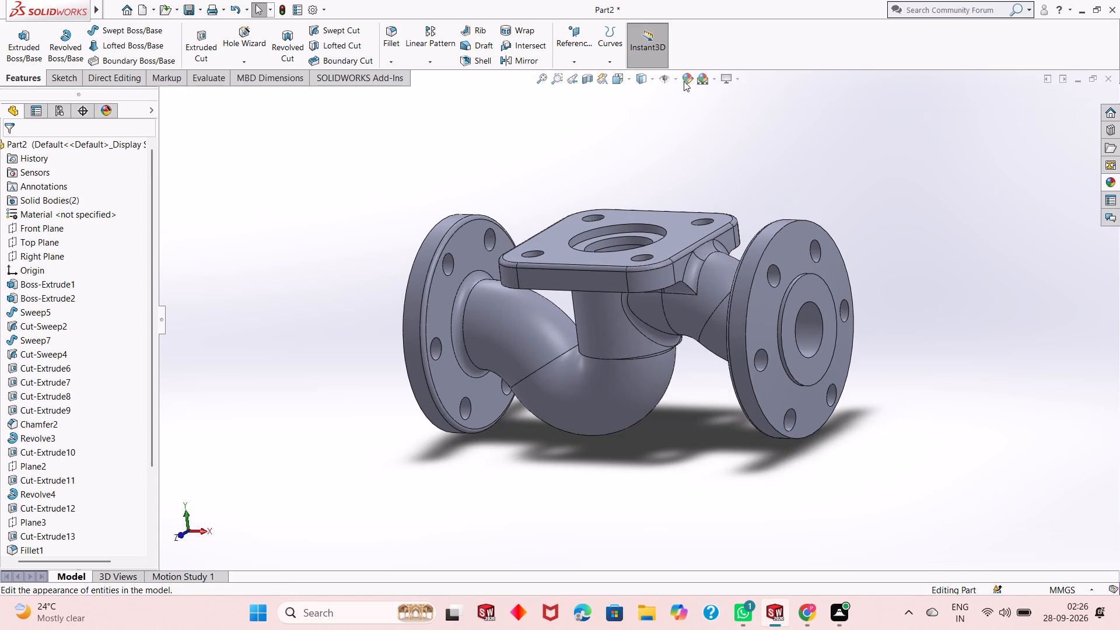
{"action": "left_click", "coordinate": [684, 81]}
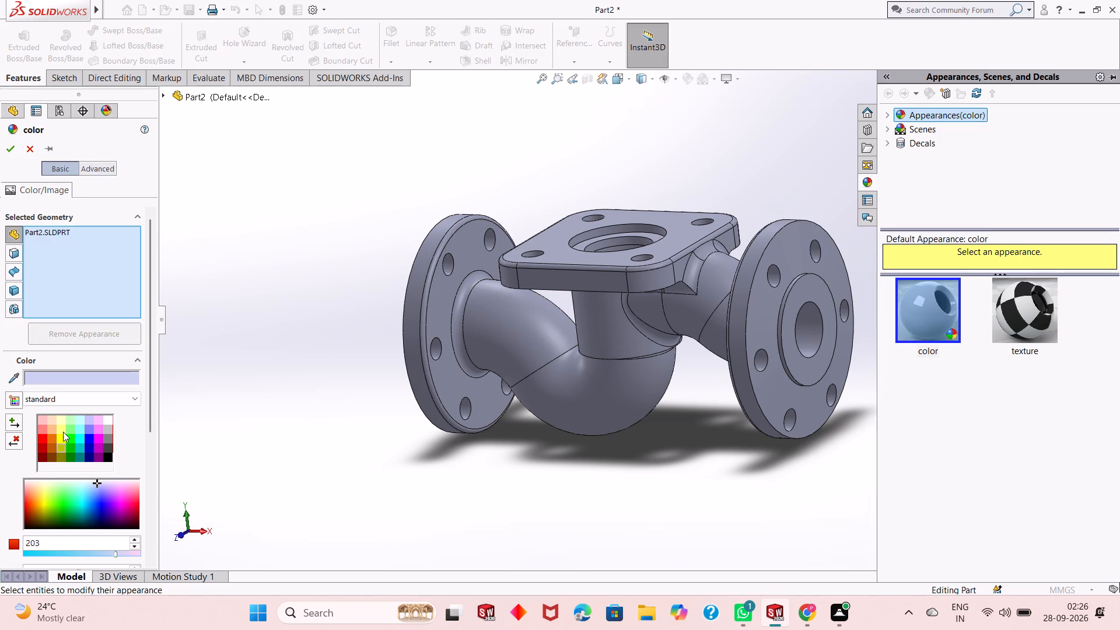
{"action": "left_click", "coordinate": [63, 432]}
{"action": "left_click", "coordinate": [62, 438]}
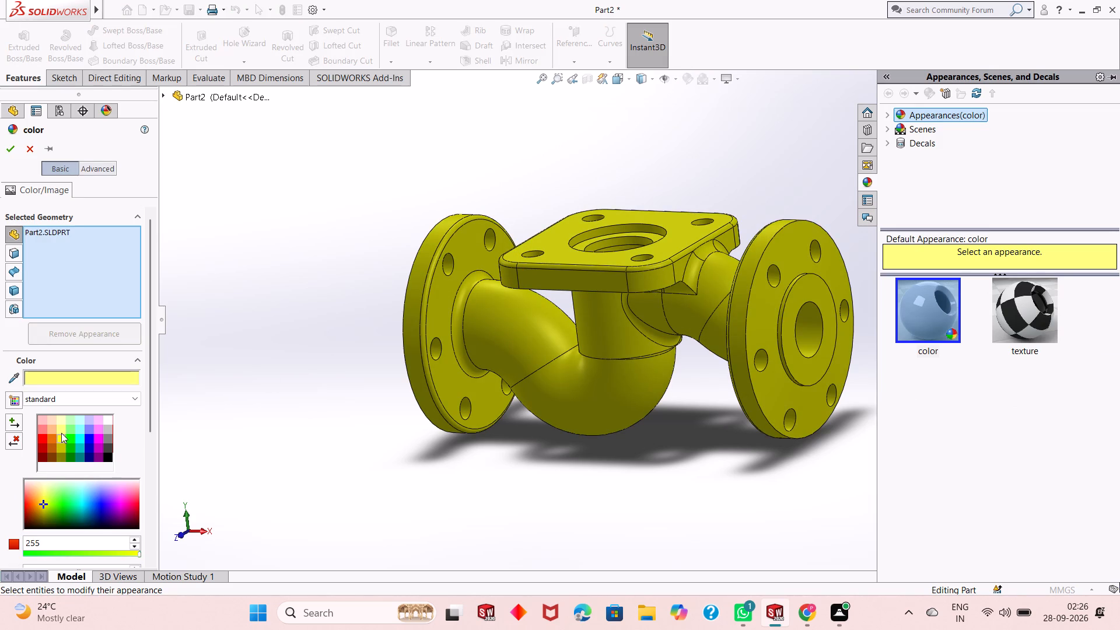
{"action": "left_click", "coordinate": [61, 433]}
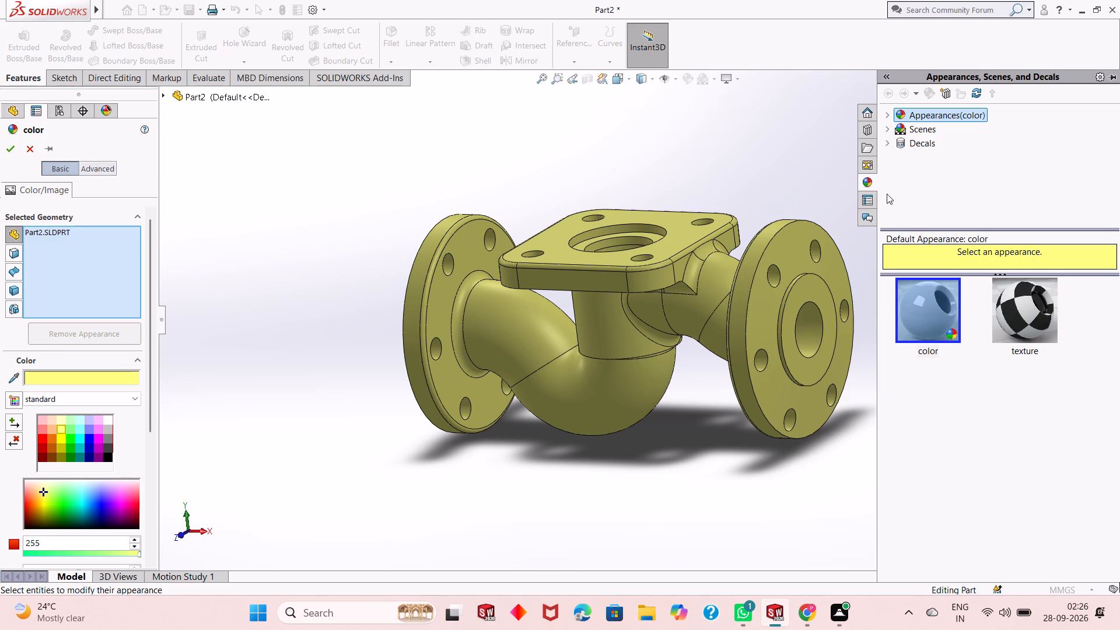
Look through the scene and appearance library folders for options for the valve body.
{"action": "left_click", "coordinate": [891, 127]}
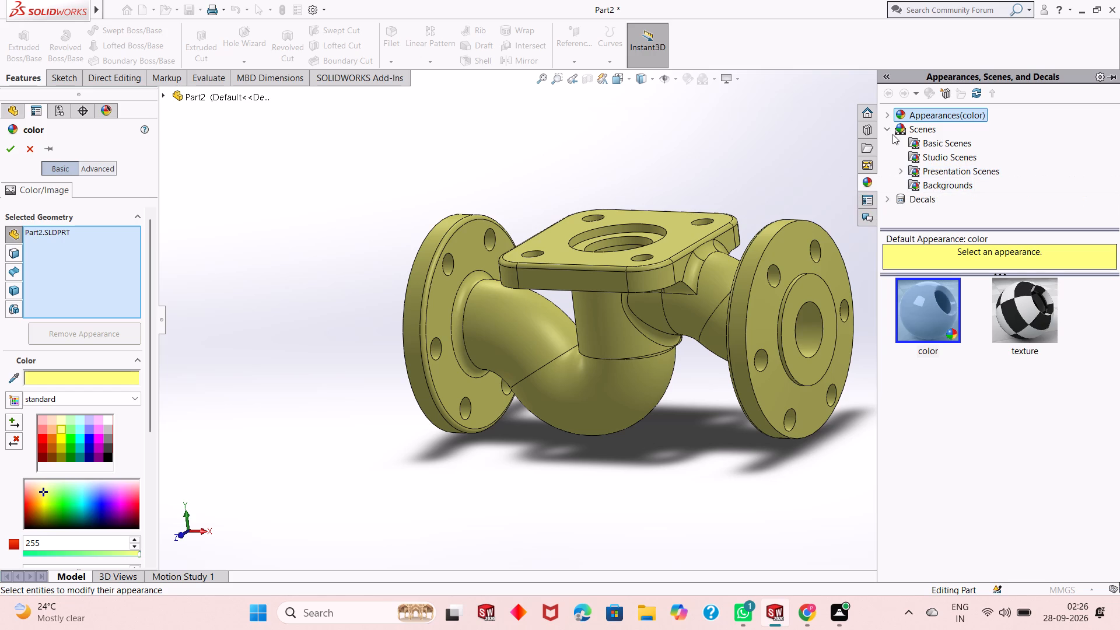
{"action": "left_click", "coordinate": [929, 183]}
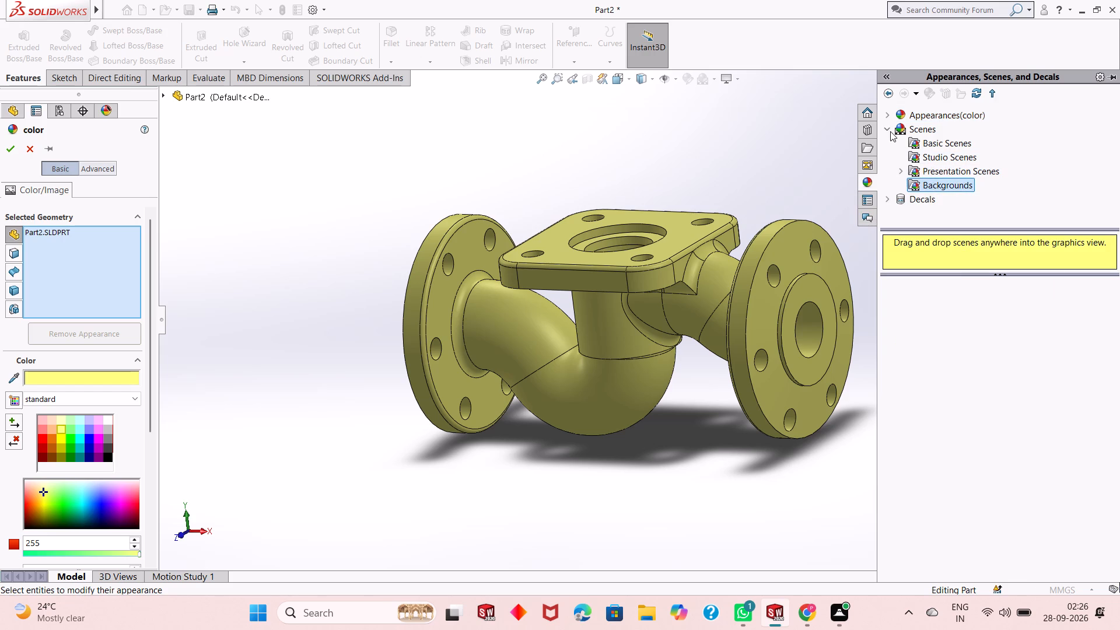
{"action": "left_click", "coordinate": [888, 129]}
{"action": "left_click", "coordinate": [888, 125]}
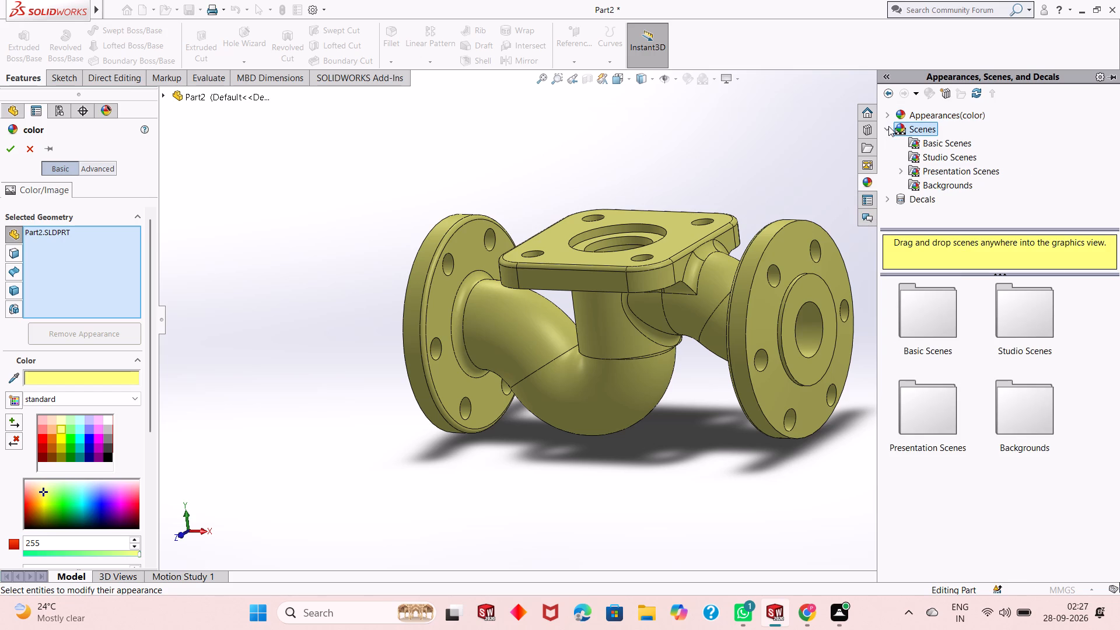
{"action": "left_click", "coordinate": [888, 126]}
{"action": "left_click", "coordinate": [889, 118]}
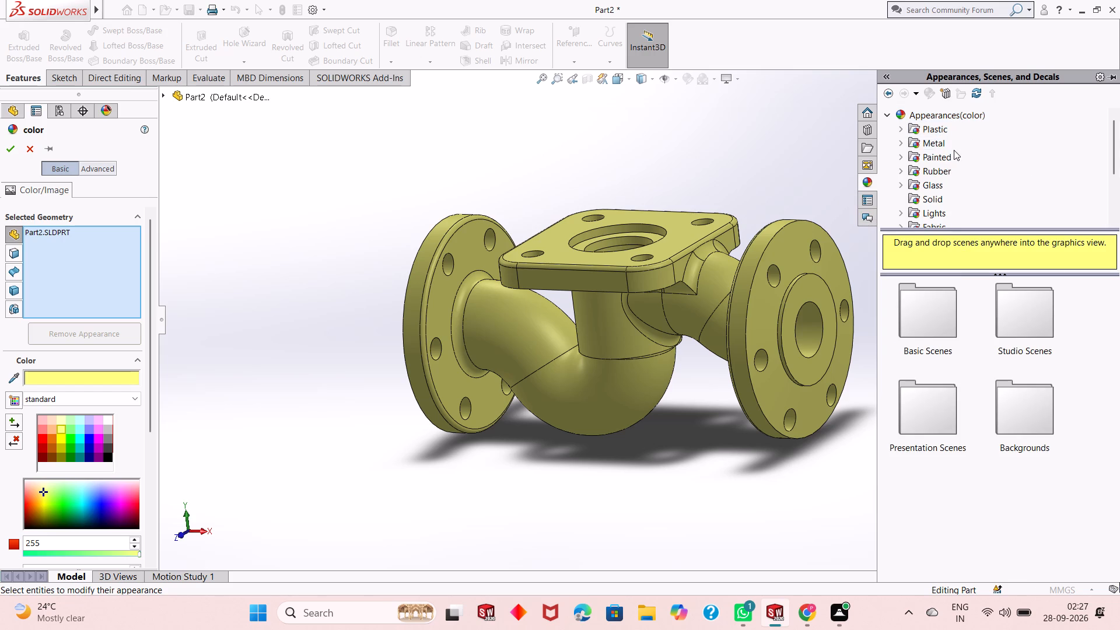
{"action": "scroll", "coordinate": [954, 150], "scroll_direction": "down", "scroll_amount": 3}
{"action": "scroll", "coordinate": [953, 152], "scroll_direction": "up", "scroll_amount": 2}
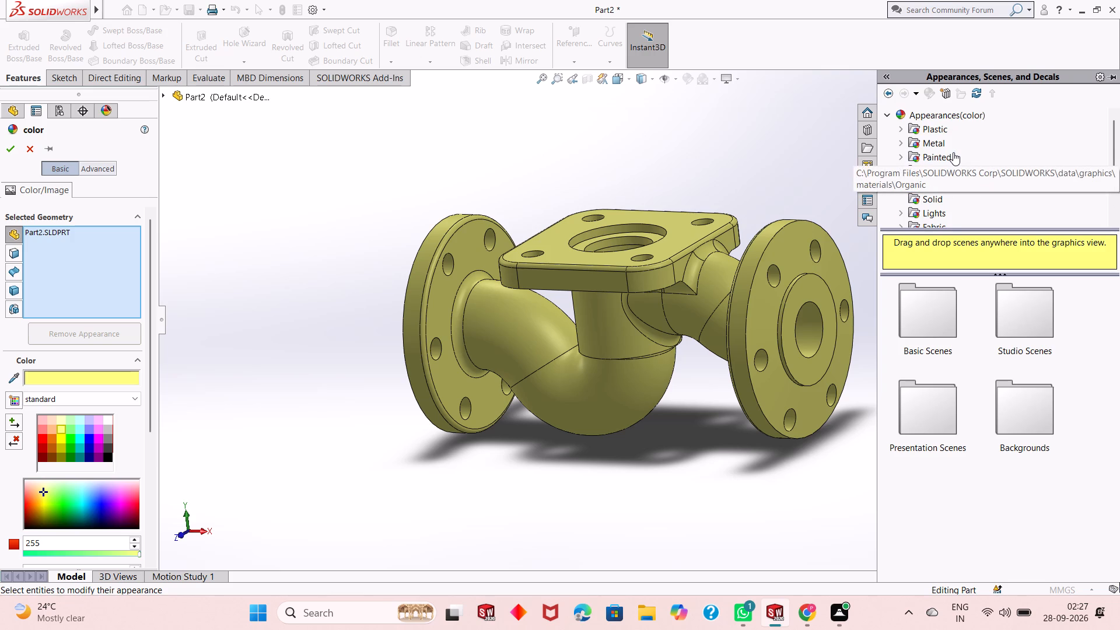
{"action": "scroll", "coordinate": [953, 152], "scroll_direction": "up", "scroll_amount": 1}
{"action": "left_click", "coordinate": [769, 157]}
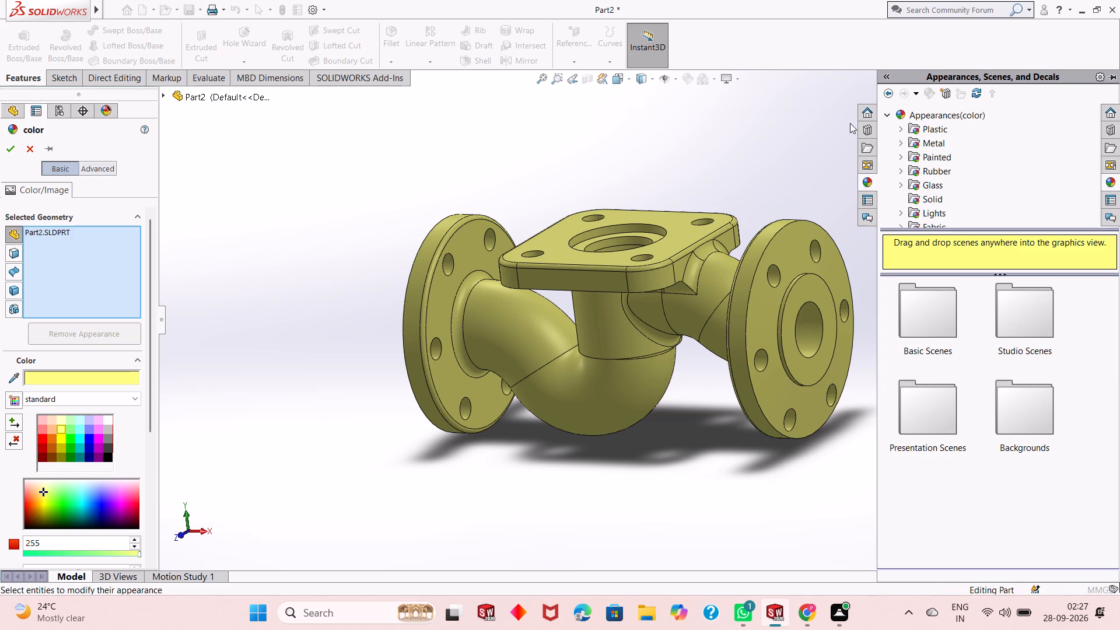
{"action": "left_click", "coordinate": [808, 120]}
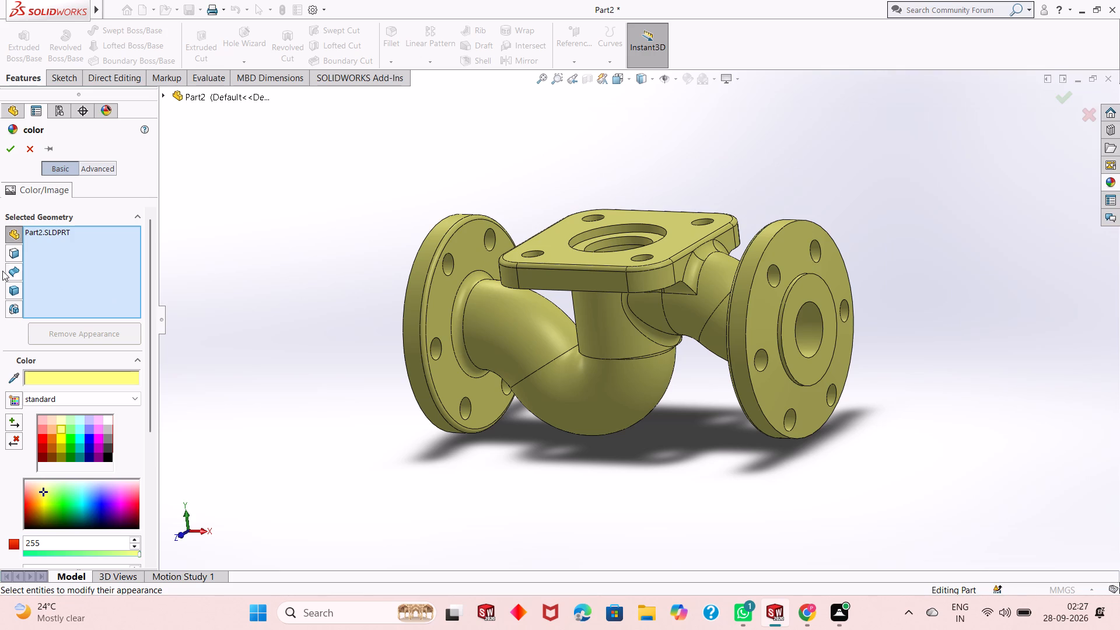
Accept the light yellow colour for the whole valve body.
{"action": "left_click", "coordinate": [12, 153]}
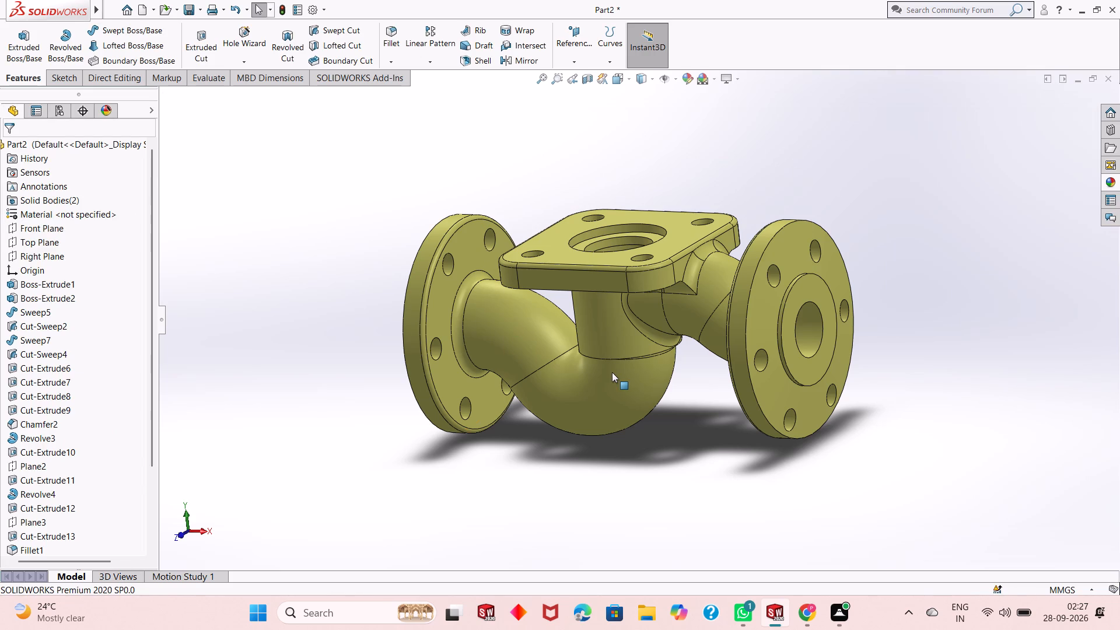
Examine the outside of the coloured valve body from the front, both flange ends and above.
{"action": "scroll", "coordinate": [617, 376], "scroll_direction": "up", "scroll_amount": 3}
{"action": "scroll", "coordinate": [664, 258], "scroll_direction": "down", "scroll_amount": 3}
{"action": "middle_click_drag", "start_coordinate": [587, 372], "coordinate": [657, 322]}
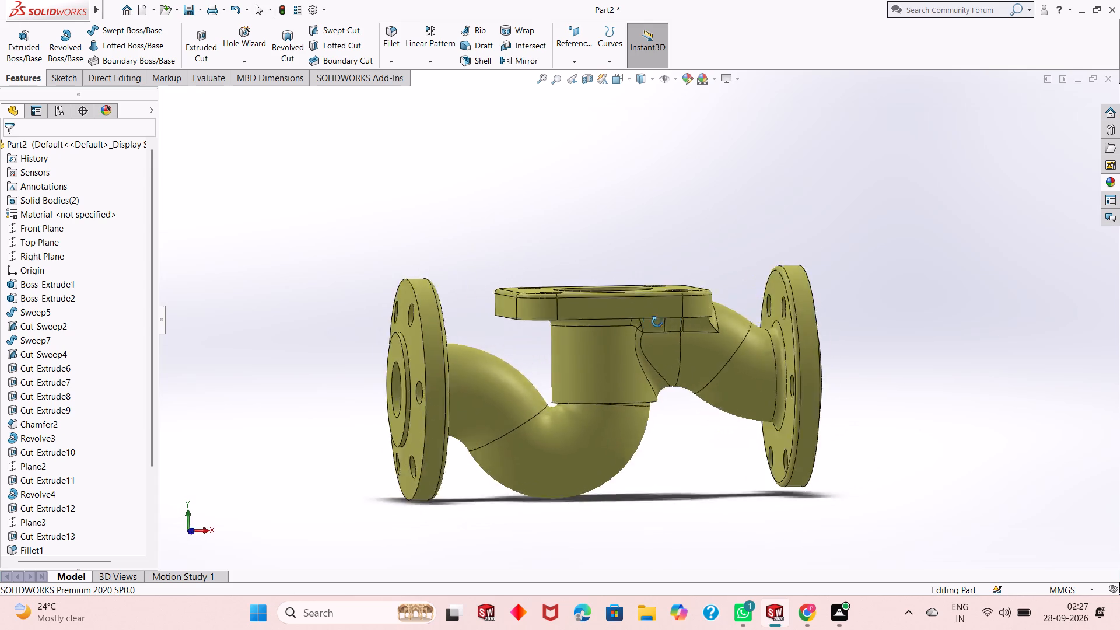
{"action": "middle_click_drag", "start_coordinate": [657, 322], "coordinate": [514, 352]}
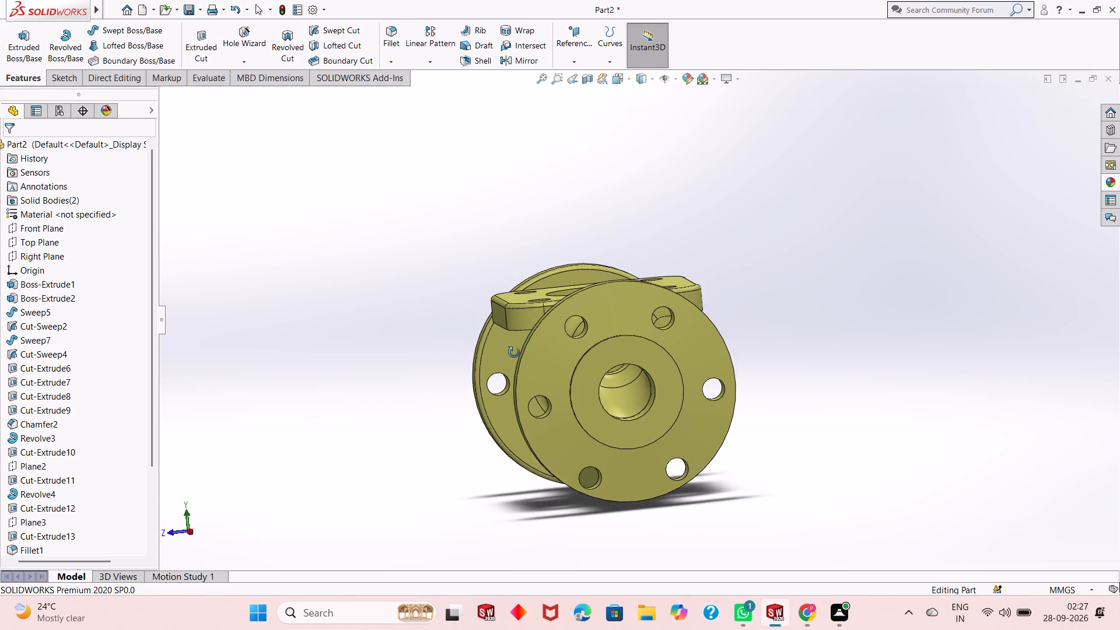
{"action": "middle_click_drag", "start_coordinate": [514, 352], "coordinate": [734, 379]}
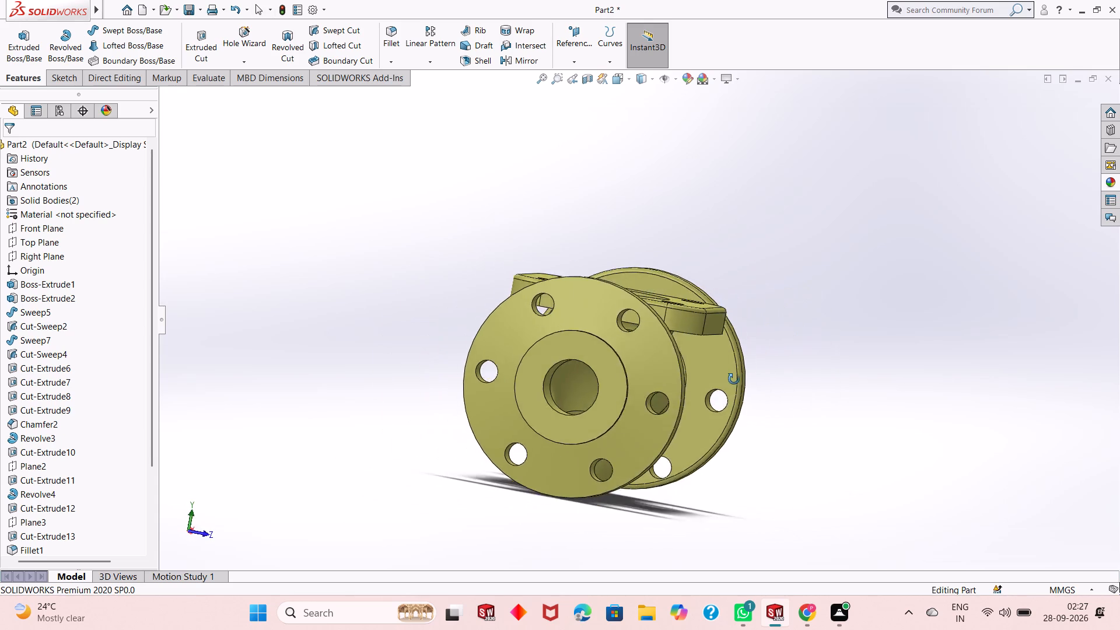
{"action": "middle_click_drag", "start_coordinate": [734, 379], "coordinate": [652, 444]}
{"action": "scroll", "coordinate": [650, 438], "scroll_direction": "up", "scroll_amount": 2}
{"action": "scroll", "coordinate": [428, 430], "scroll_direction": "down", "scroll_amount": 1}
{"action": "scroll", "coordinate": [737, 351], "scroll_direction": "down", "scroll_amount": 1}
{"action": "scroll", "coordinate": [678, 384], "scroll_direction": "up", "scroll_amount": 1}
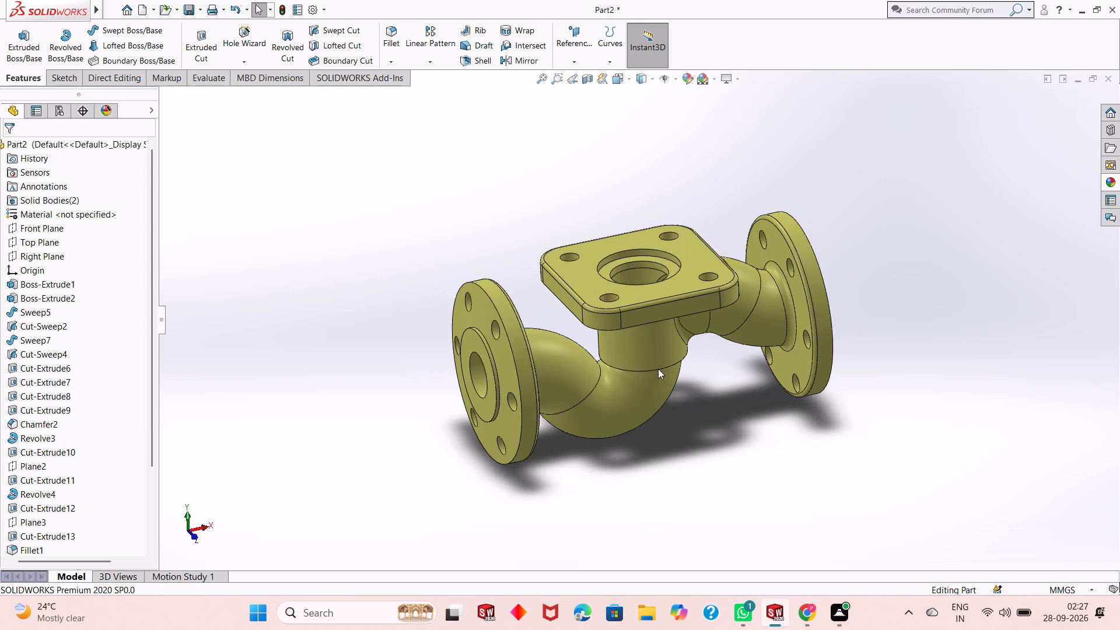
{"action": "scroll", "coordinate": [579, 303], "scroll_direction": "down", "scroll_amount": 1}
{"action": "scroll", "coordinate": [641, 356], "scroll_direction": "up", "scroll_amount": 1}
{"action": "middle_click_drag", "start_coordinate": [705, 386], "coordinate": [719, 515]}
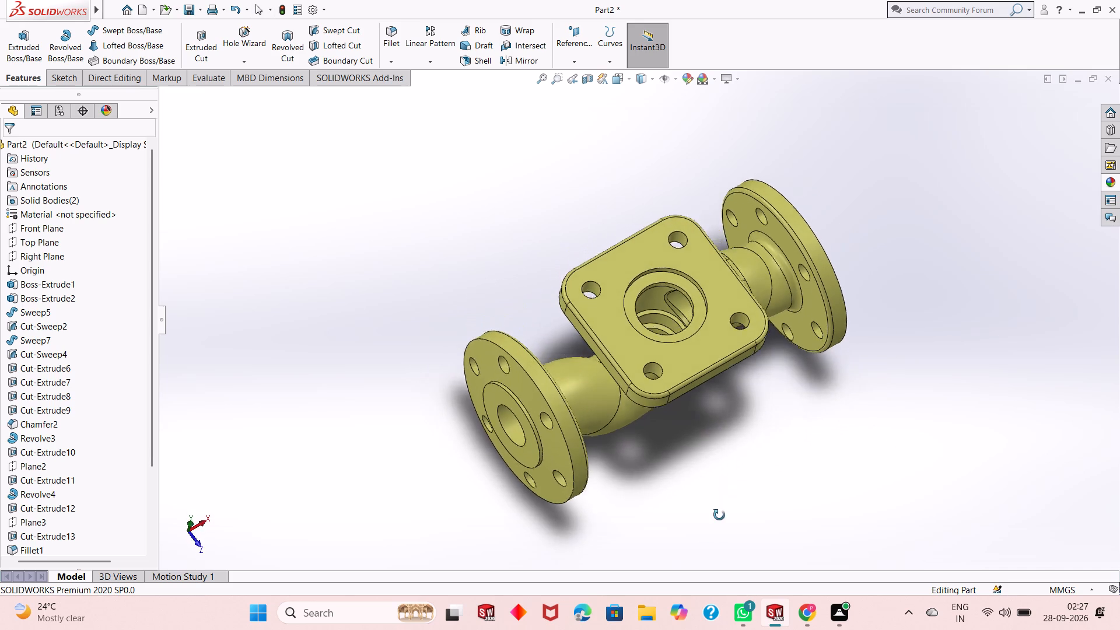
{"action": "middle_click_drag", "start_coordinate": [719, 515], "coordinate": [721, 292]}
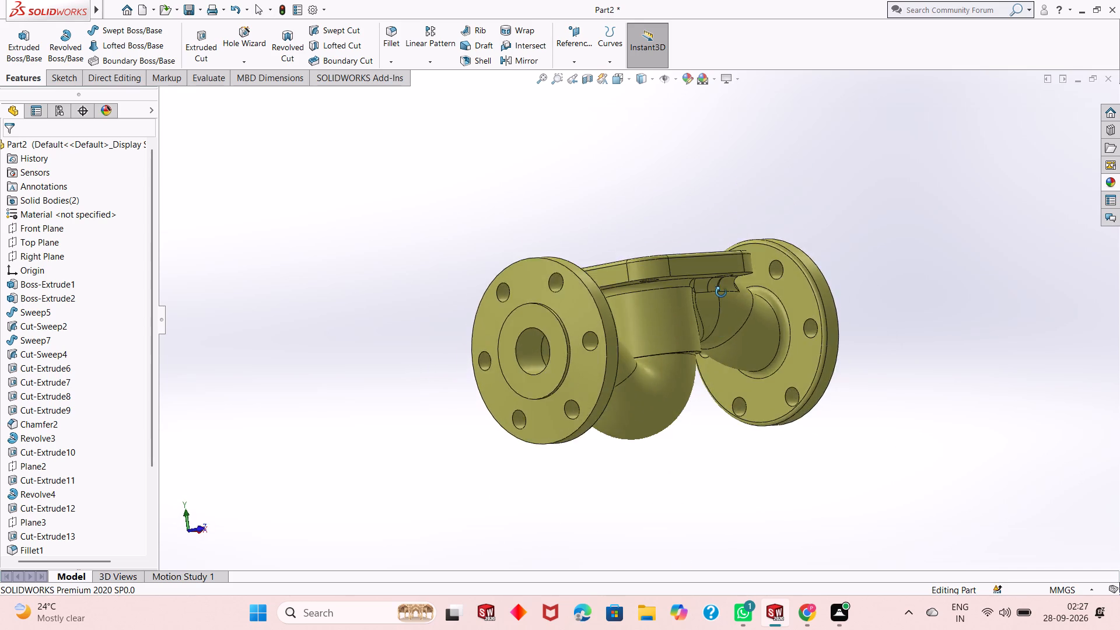
{"action": "middle_click_drag", "start_coordinate": [721, 292], "coordinate": [681, 339]}
Section the valve body on the Front Plane, examine the internal flow passage, and restore the unsectioned view.
{"action": "left_click", "coordinate": [589, 76]}
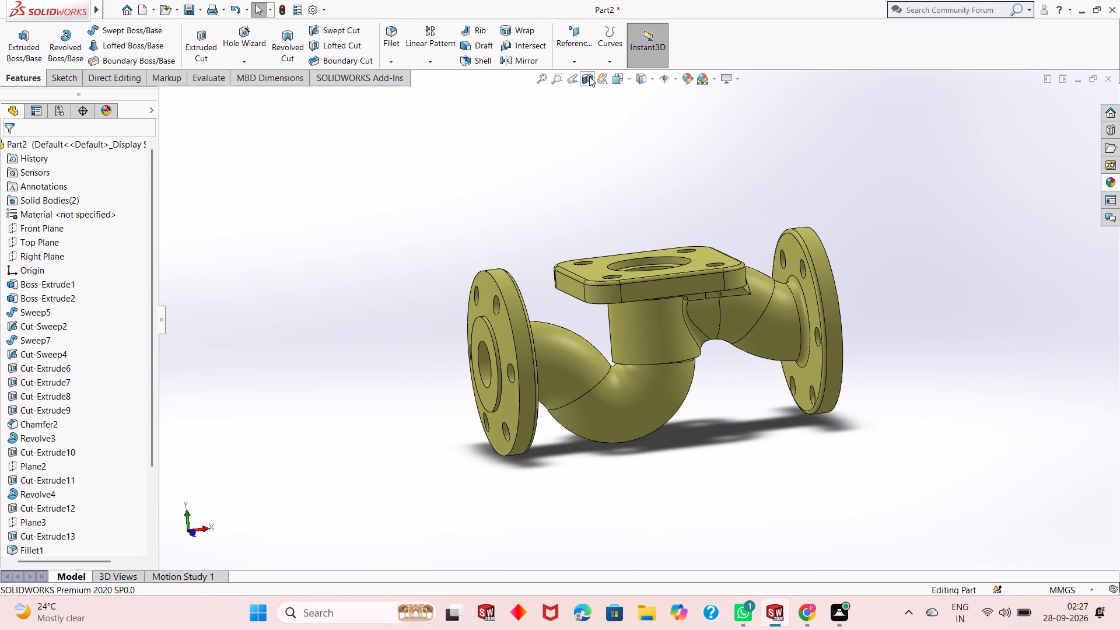
{"action": "left_click", "coordinate": [0, 147]}
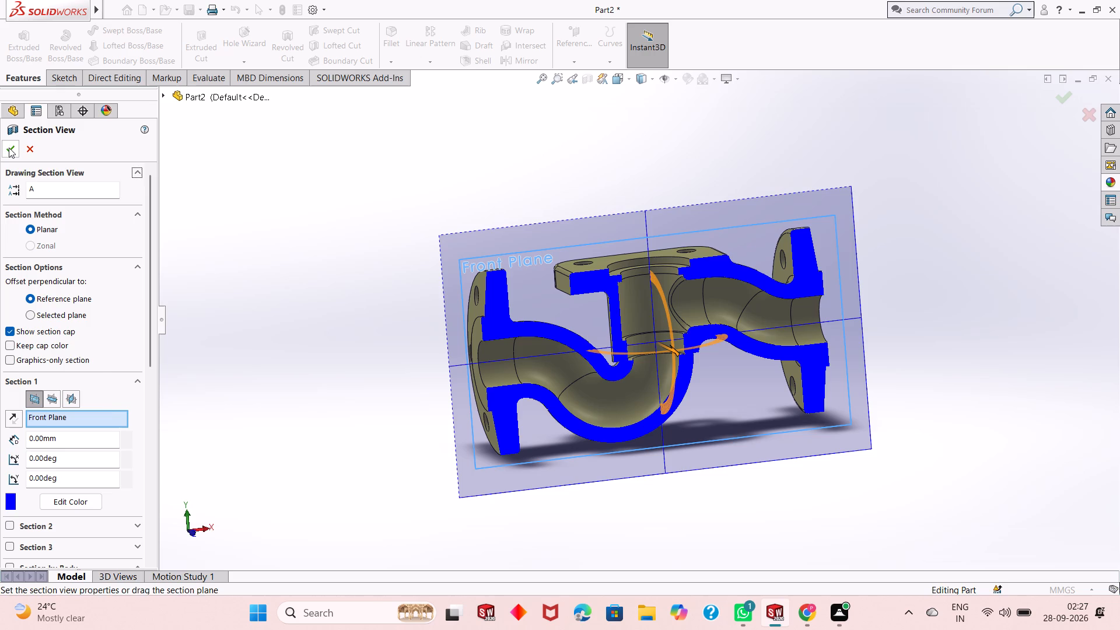
{"action": "left_click", "coordinate": [10, 148]}
{"action": "scroll", "coordinate": [701, 348], "scroll_direction": "down", "scroll_amount": 2}
{"action": "scroll", "coordinate": [612, 359], "scroll_direction": "down", "scroll_amount": 2}
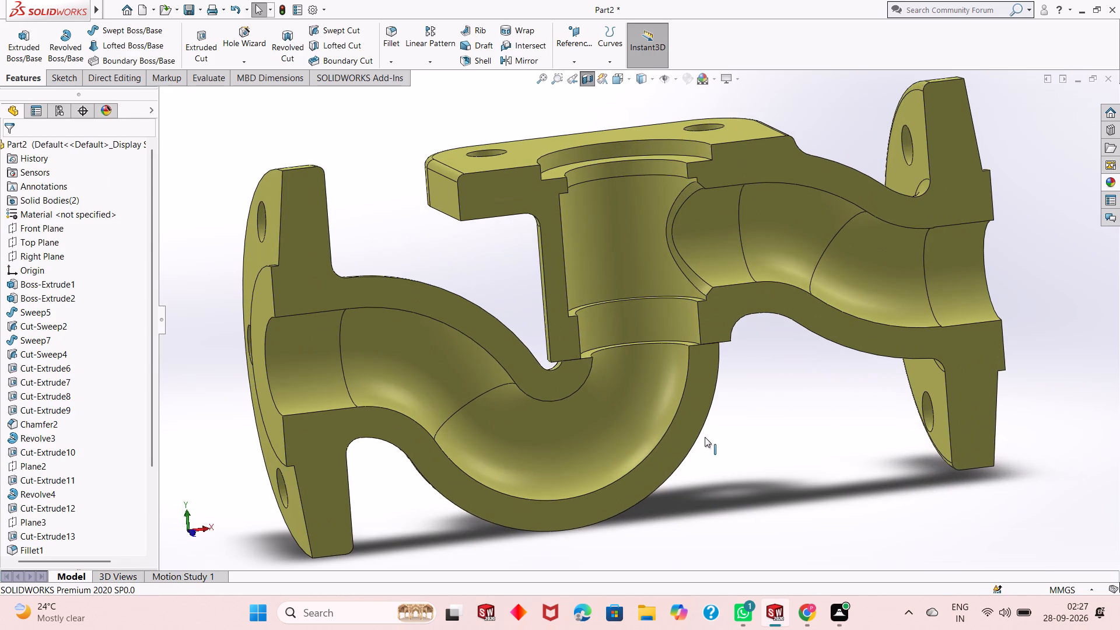
{"action": "middle_click_drag", "start_coordinate": [710, 442], "coordinate": [685, 457]}
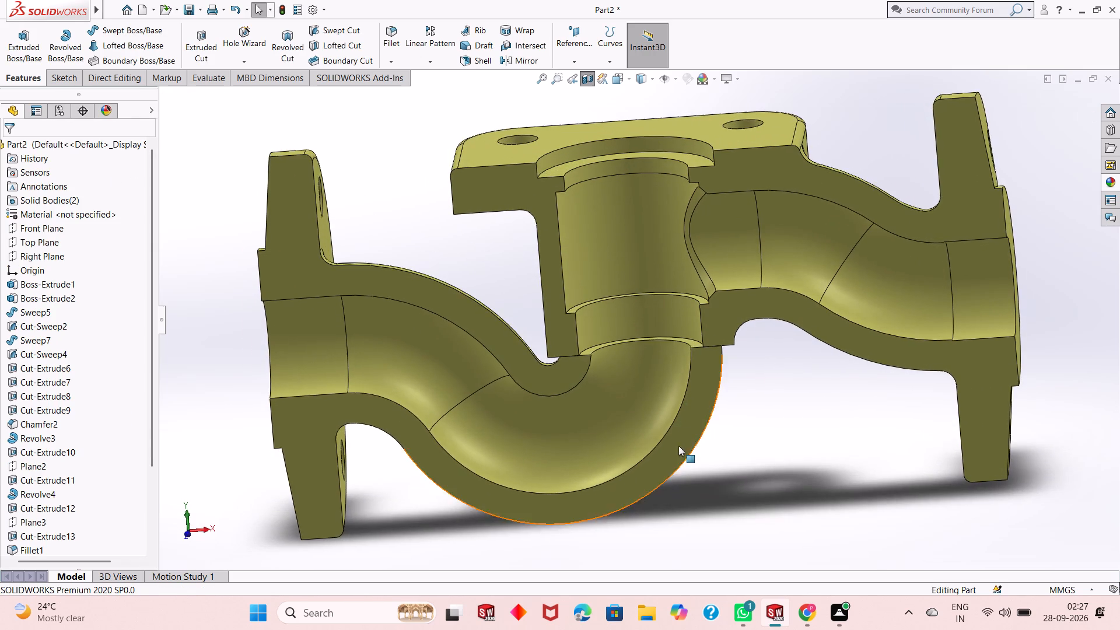
{"action": "scroll", "coordinate": [591, 316], "scroll_direction": "up", "scroll_amount": 2}
{"action": "middle_click_drag", "start_coordinate": [594, 313], "coordinate": [617, 293]}
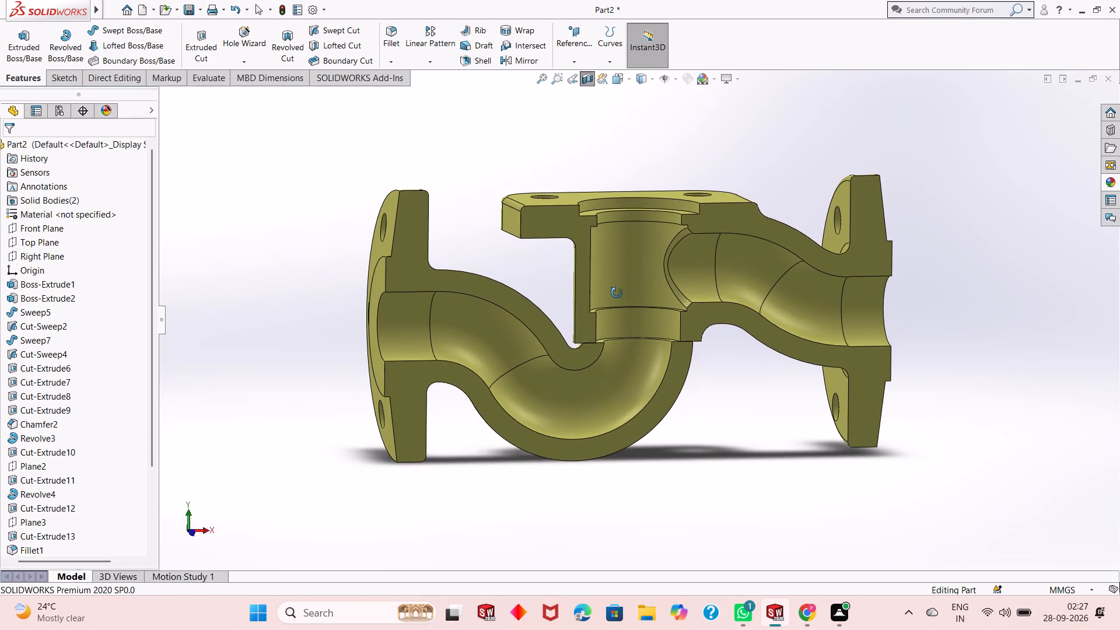
{"action": "middle_click_drag", "start_coordinate": [617, 293], "coordinate": [602, 335]}
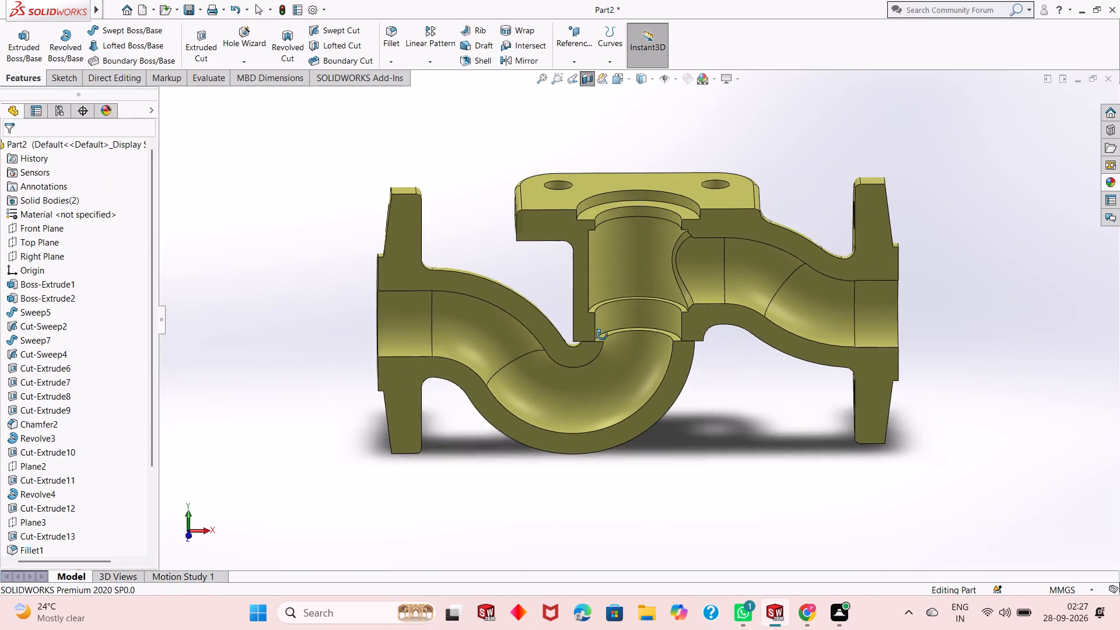
{"action": "middle_click_drag", "start_coordinate": [602, 335], "coordinate": [633, 298]}
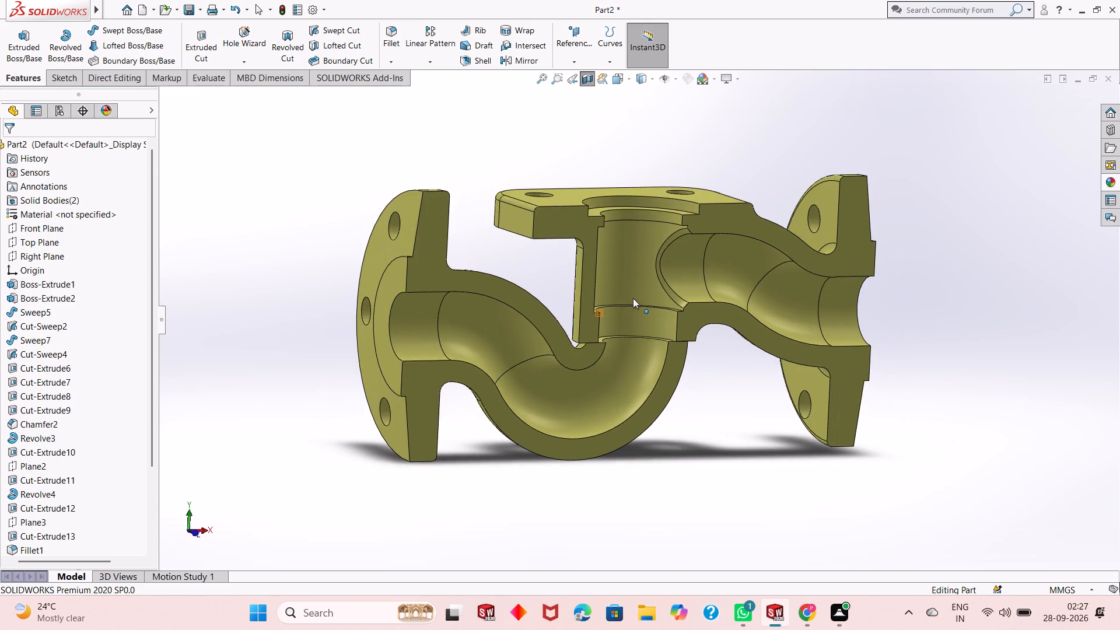
{"action": "scroll", "coordinate": [633, 298], "scroll_direction": "up", "scroll_amount": 1}
{"action": "left_click", "coordinate": [584, 80]}
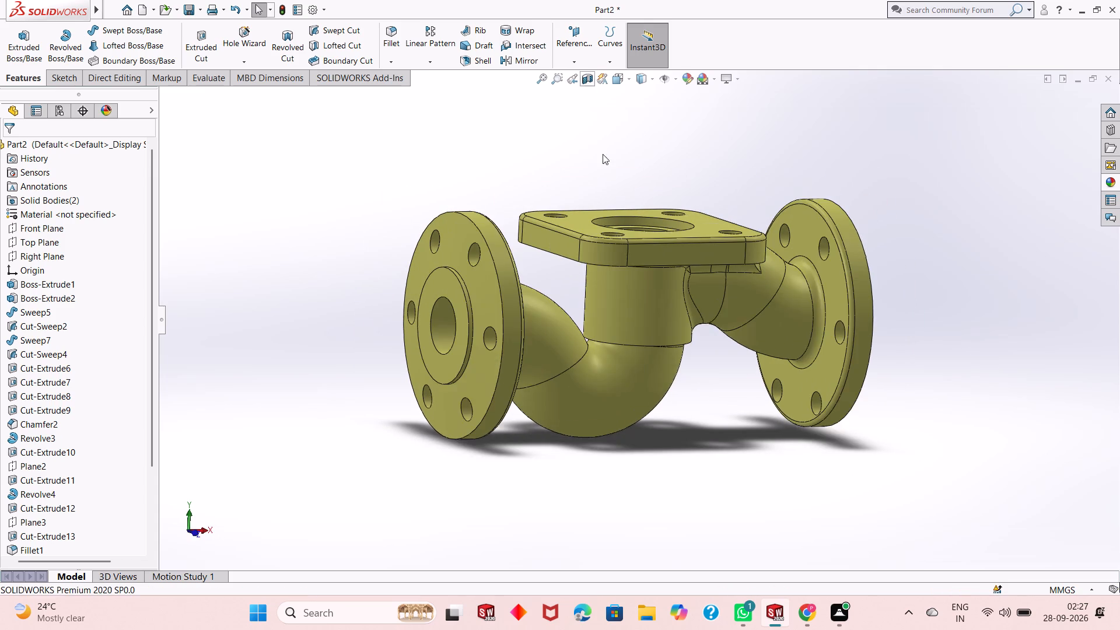
Examine the whole valve body again, ending on an angled view showing the top flange and both end flanges.
{"action": "scroll", "coordinate": [625, 286], "scroll_direction": "up", "scroll_amount": 2}
{"action": "scroll", "coordinate": [625, 286], "scroll_direction": "down", "scroll_amount": 1}
{"action": "scroll", "coordinate": [617, 293], "scroll_direction": "up", "scroll_amount": 1}
{"action": "scroll", "coordinate": [554, 395], "scroll_direction": "down", "scroll_amount": 1}
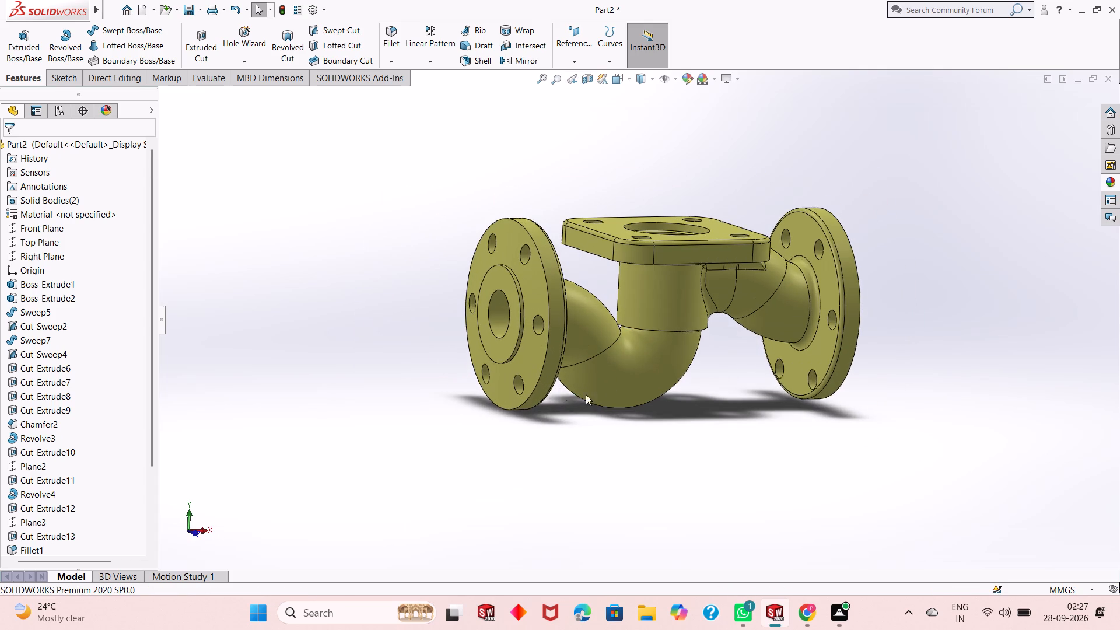
{"action": "middle_click_drag", "start_coordinate": [699, 345], "coordinate": [726, 374]}
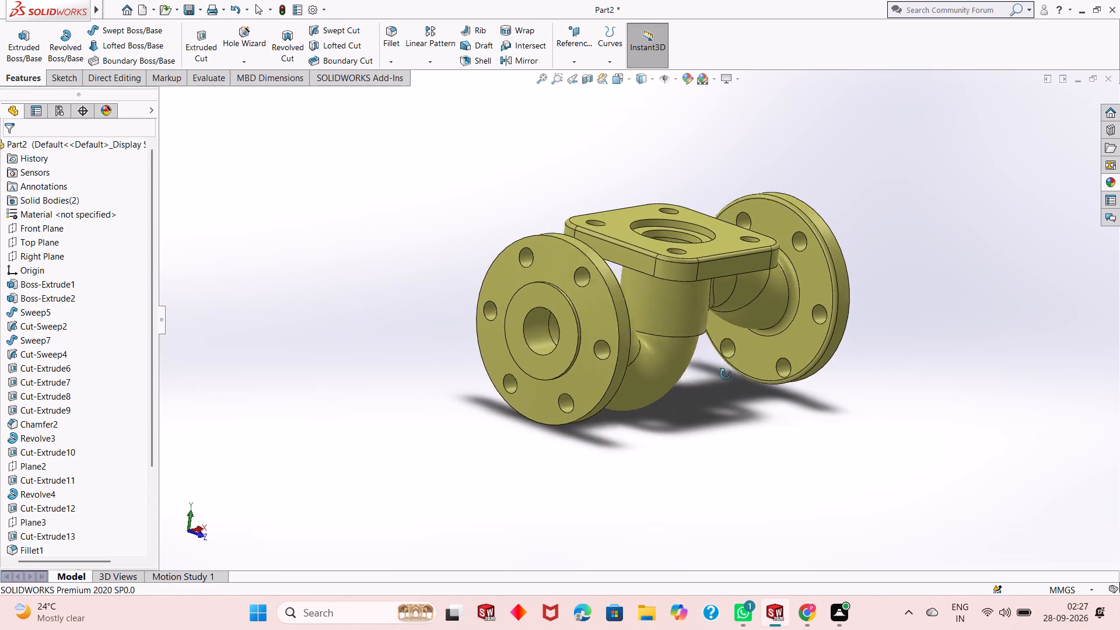
{"action": "middle_click_drag", "start_coordinate": [726, 374], "coordinate": [701, 396]}
{"action": "scroll", "coordinate": [659, 344], "scroll_direction": "up", "scroll_amount": 1}
{"action": "scroll", "coordinate": [660, 338], "scroll_direction": "down", "scroll_amount": 1}
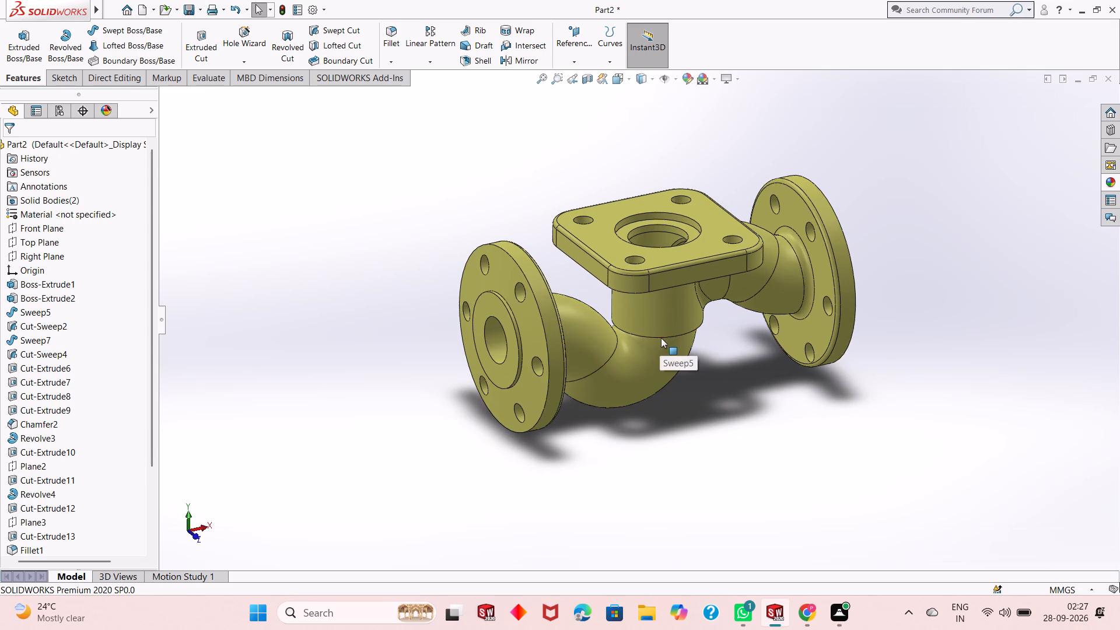
Save the part in the Downloads folder as Globe valve body.
{"action": "key", "text": "ctrl+s"}
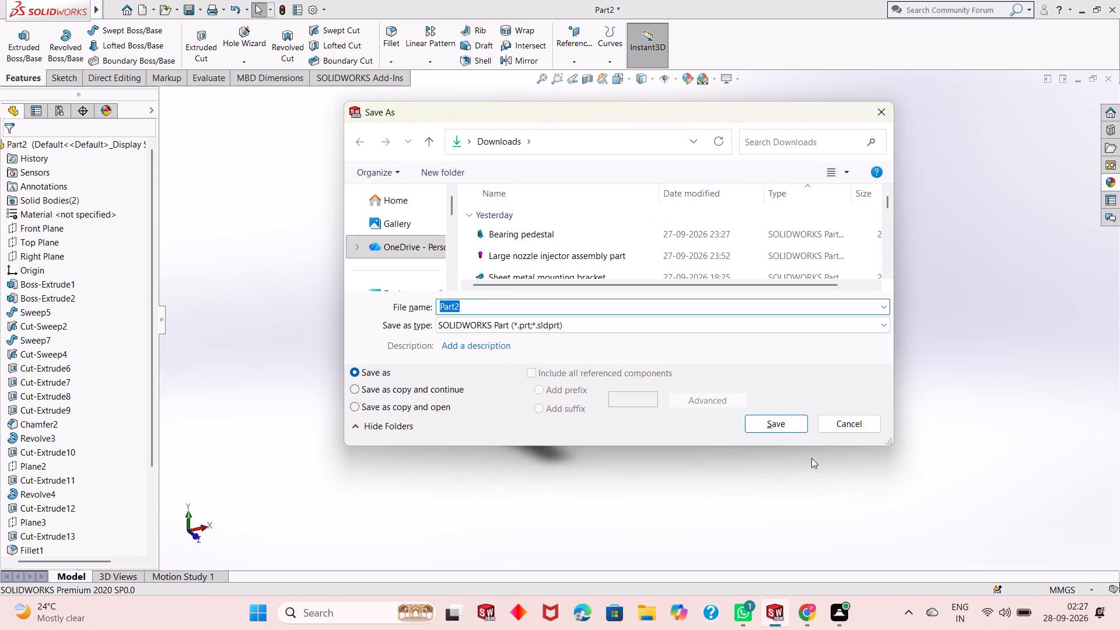
{"action": "type", "text": "Globe"}
{"action": "key", "text": "space"}
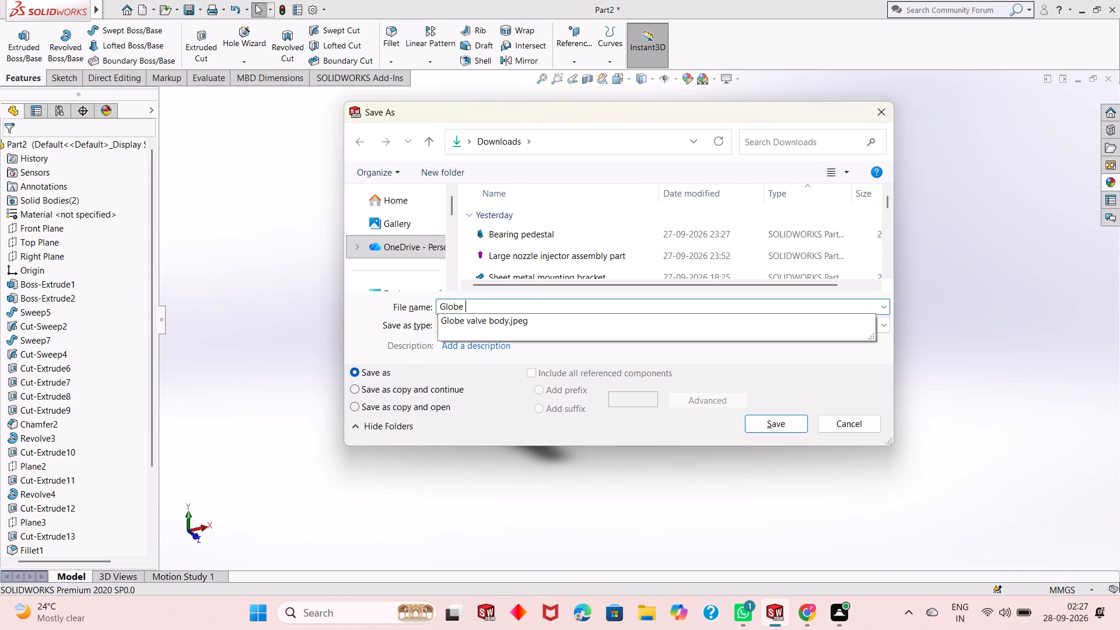
{"action": "type", "text": "valve"}
{"action": "key", "text": "space"}
{"action": "type", "text": "body"}
{"action": "key", "text": "Return"}
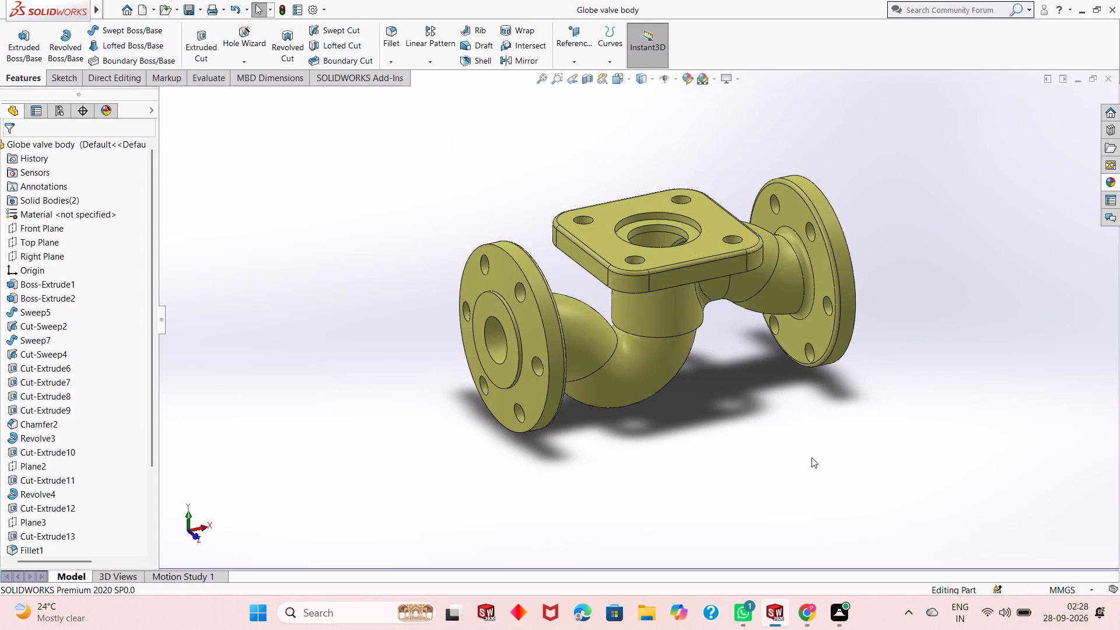
Save a PDF copy of the part in the Downloads folder under the name Globe valve body.
{"action": "left_click", "coordinate": [198, 9]}
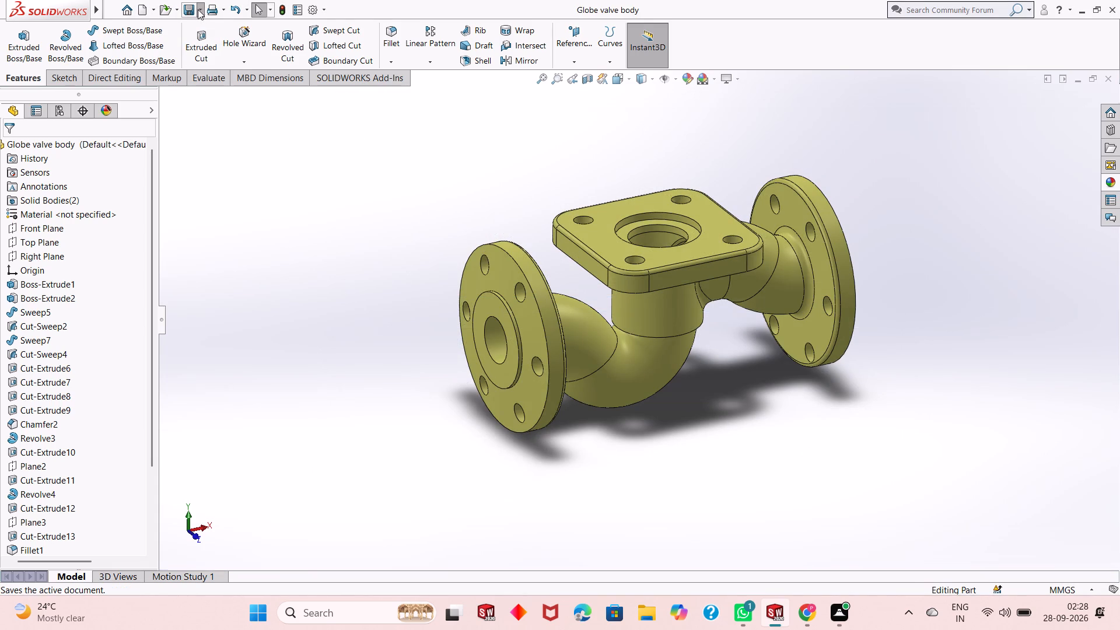
{"action": "left_click", "coordinate": [205, 34]}
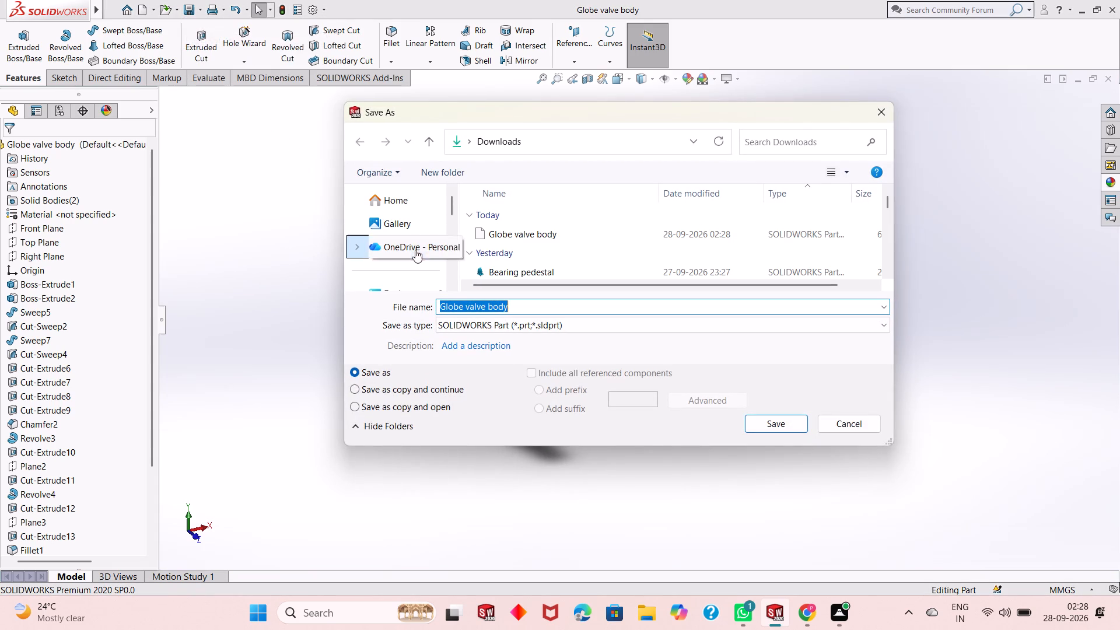
{"action": "left_click", "coordinate": [542, 320]}
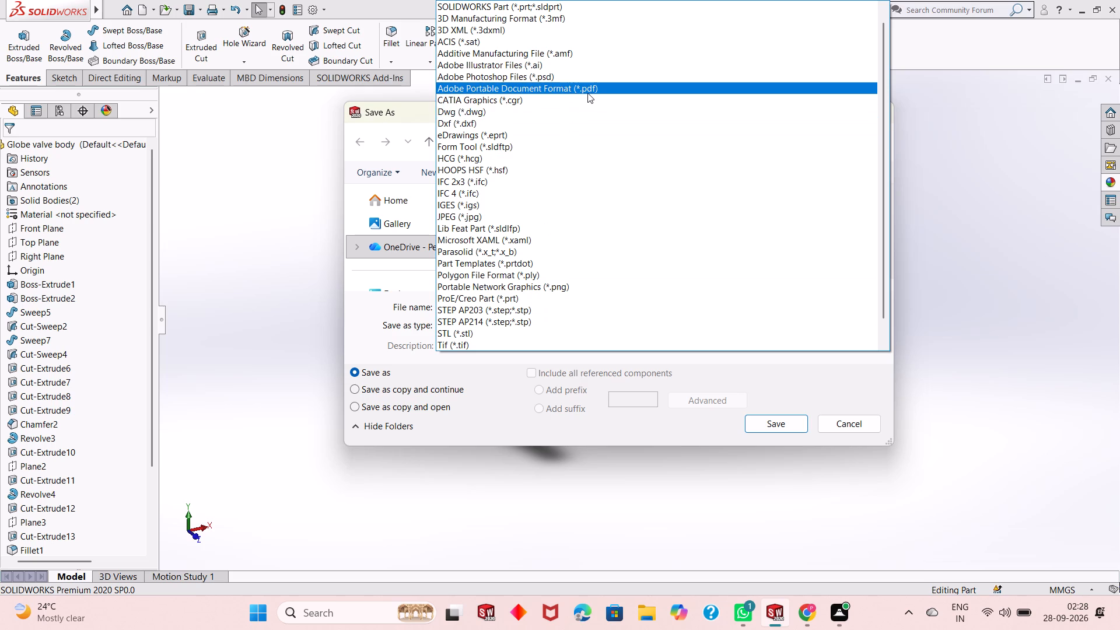
{"action": "left_click", "coordinate": [596, 93]}
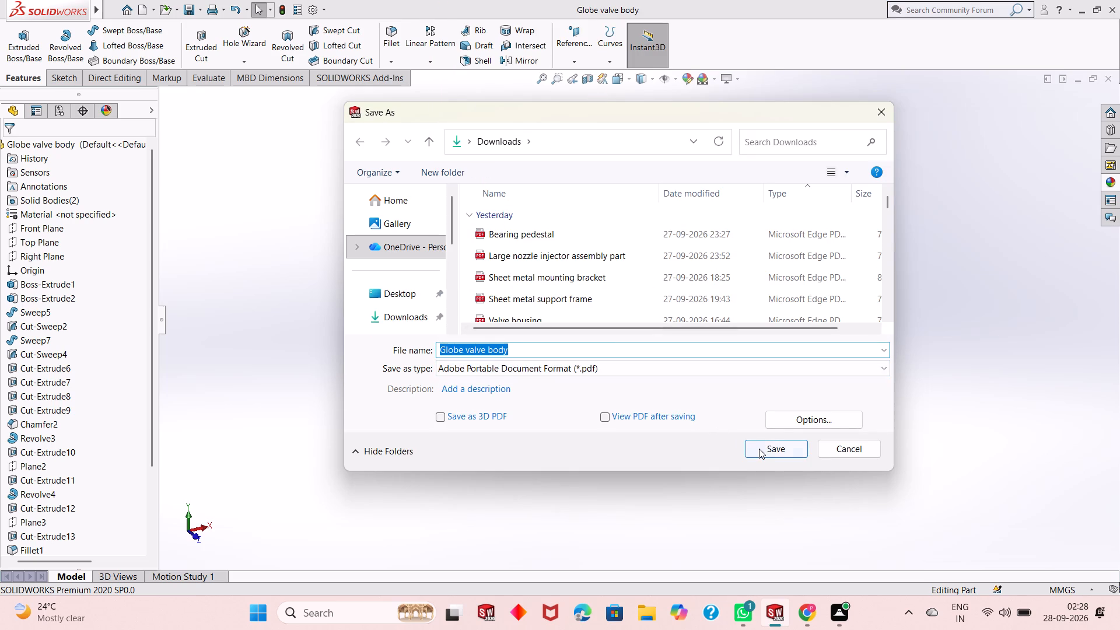
{"action": "left_click", "coordinate": [762, 450]}
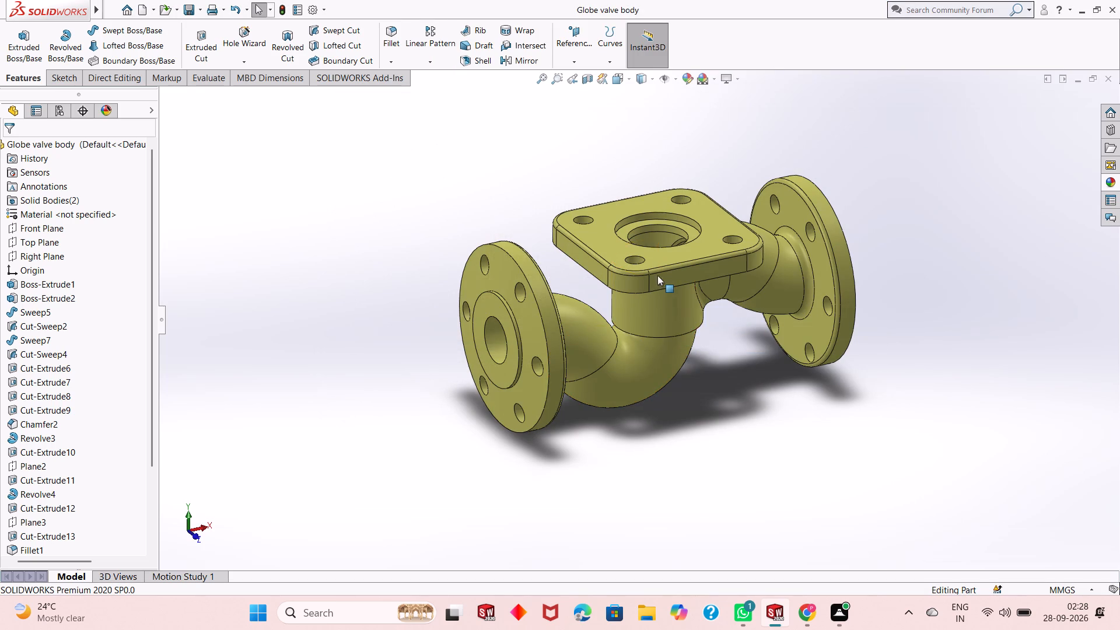
Save the Globe valve body part again with the whole model in view.
{"action": "scroll", "coordinate": [657, 275], "scroll_direction": "down", "scroll_amount": 2}
{"action": "scroll", "coordinate": [667, 295], "scroll_direction": "up", "scroll_amount": 2}
{"action": "scroll", "coordinate": [665, 298], "scroll_direction": "down", "scroll_amount": 1}
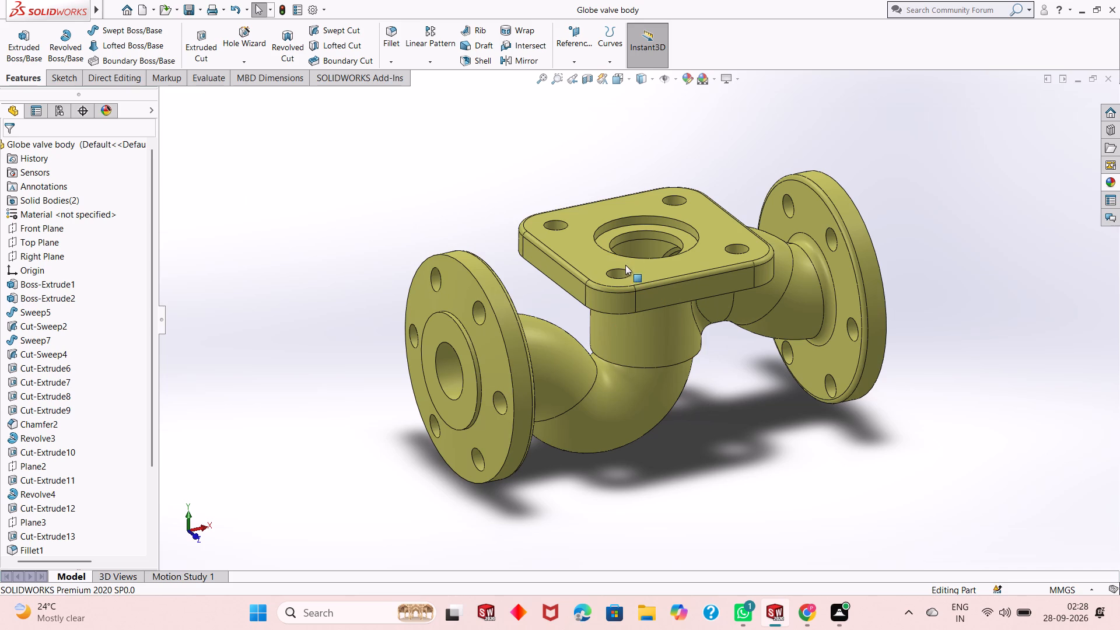
{"action": "scroll", "coordinate": [629, 260], "scroll_direction": "down", "scroll_amount": 3}
{"action": "scroll", "coordinate": [629, 262], "scroll_direction": "up", "scroll_amount": 3}
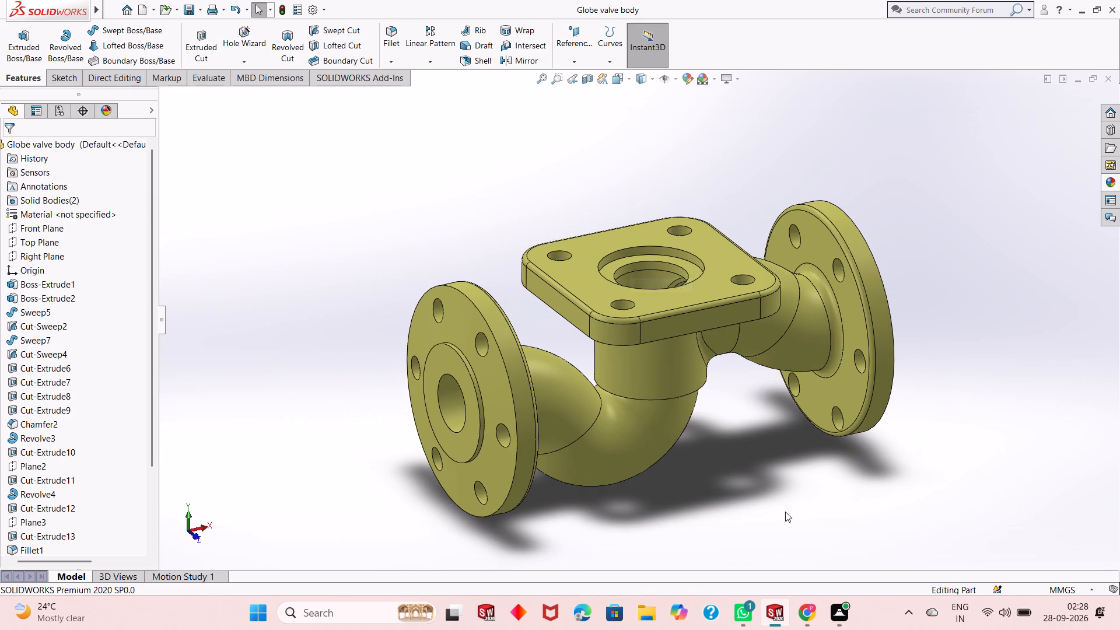
{"action": "key", "text": "ctrl+s"}
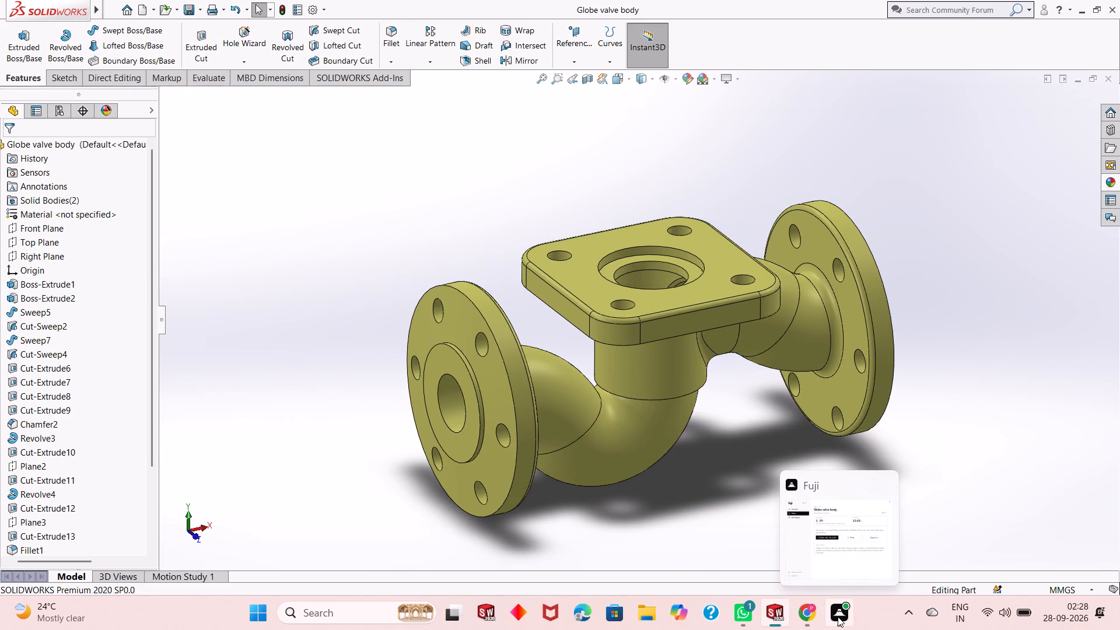
{"action": "scroll", "coordinate": [649, 452], "scroll_direction": "down", "scroll_amount": 1}
{"action": "scroll", "coordinate": [631, 444], "scroll_direction": "up", "scroll_amount": 1}
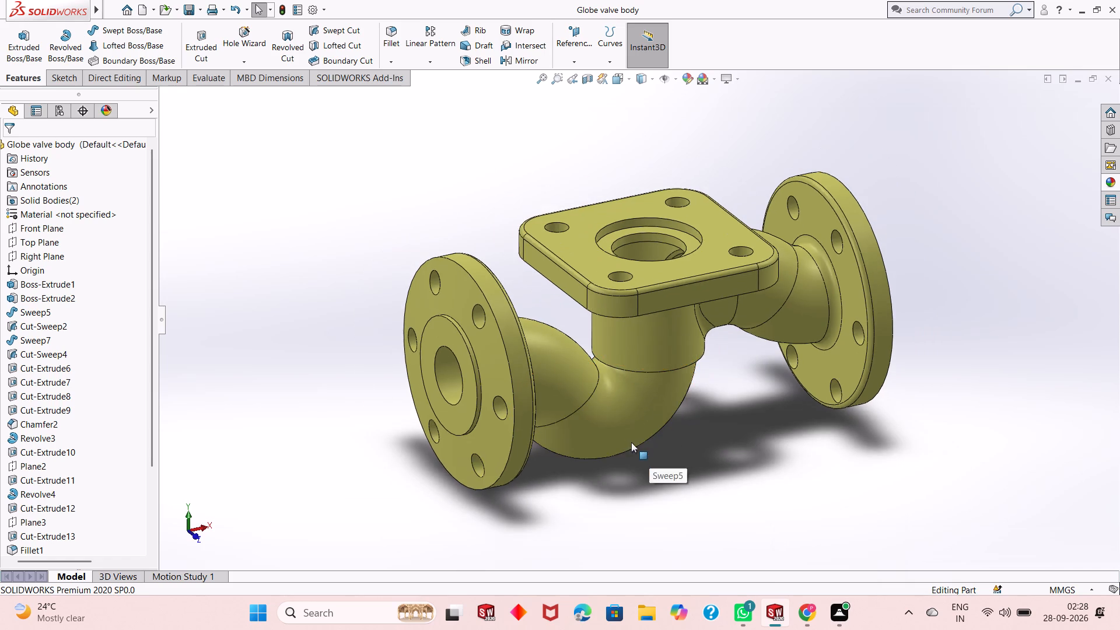
{"action": "scroll", "coordinate": [631, 442], "scroll_direction": "up", "scroll_amount": 1}
{"action": "key", "text": "ctrl+s"}
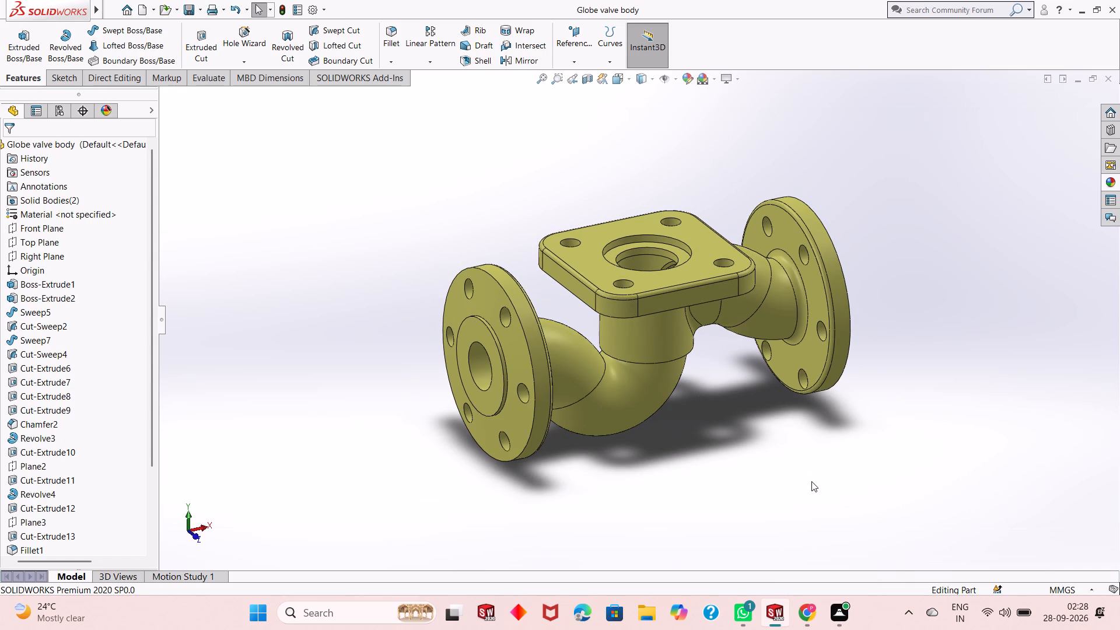
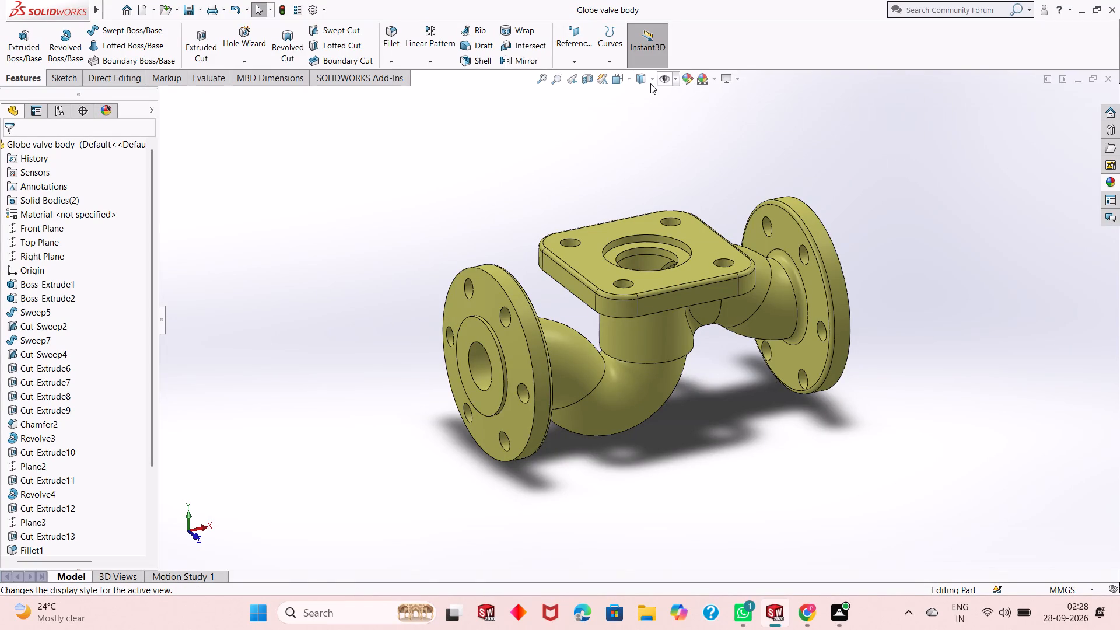
View the valve body with hidden lines removed and shaded without edges, ending in shaded with edges.
{"action": "left_click", "coordinate": [654, 76]}
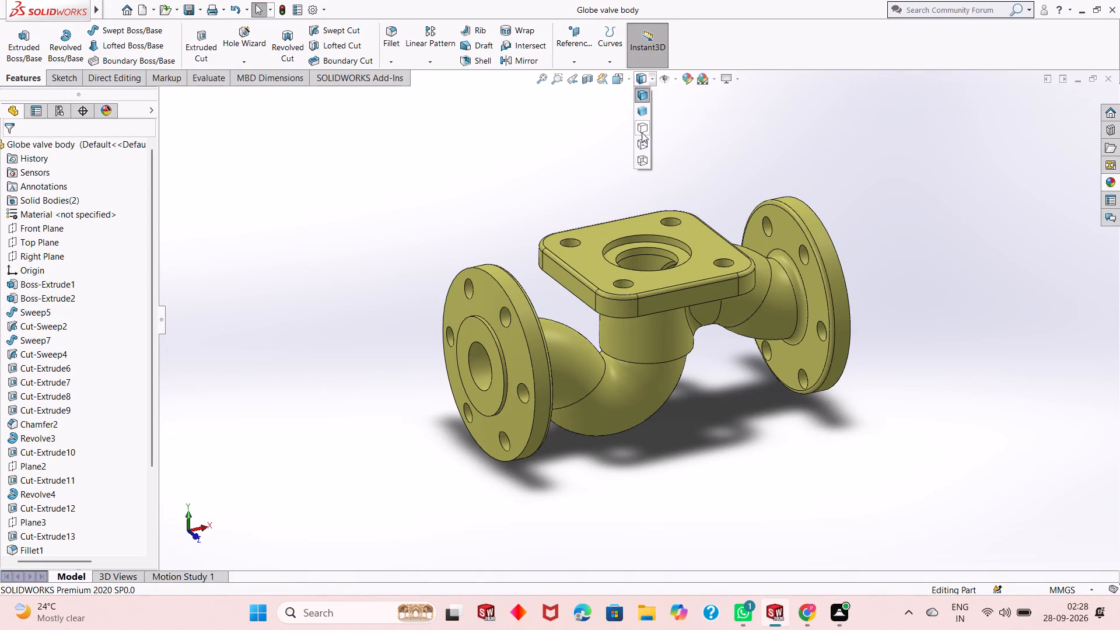
{"action": "left_click", "coordinate": [646, 127]}
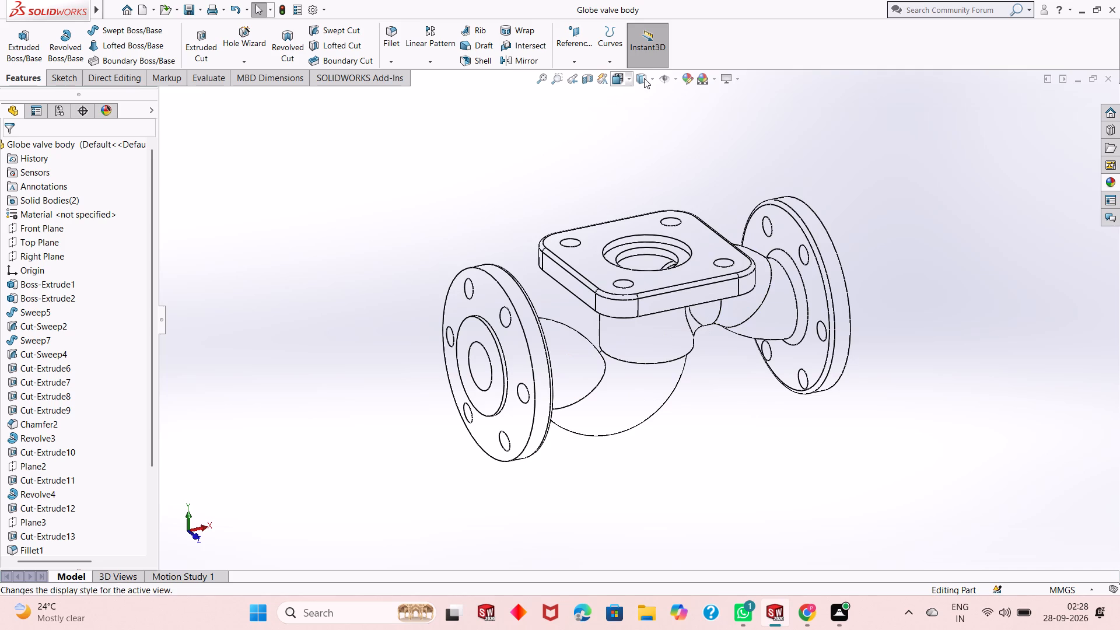
{"action": "middle_click_drag", "start_coordinate": [715, 338], "coordinate": [685, 344]}
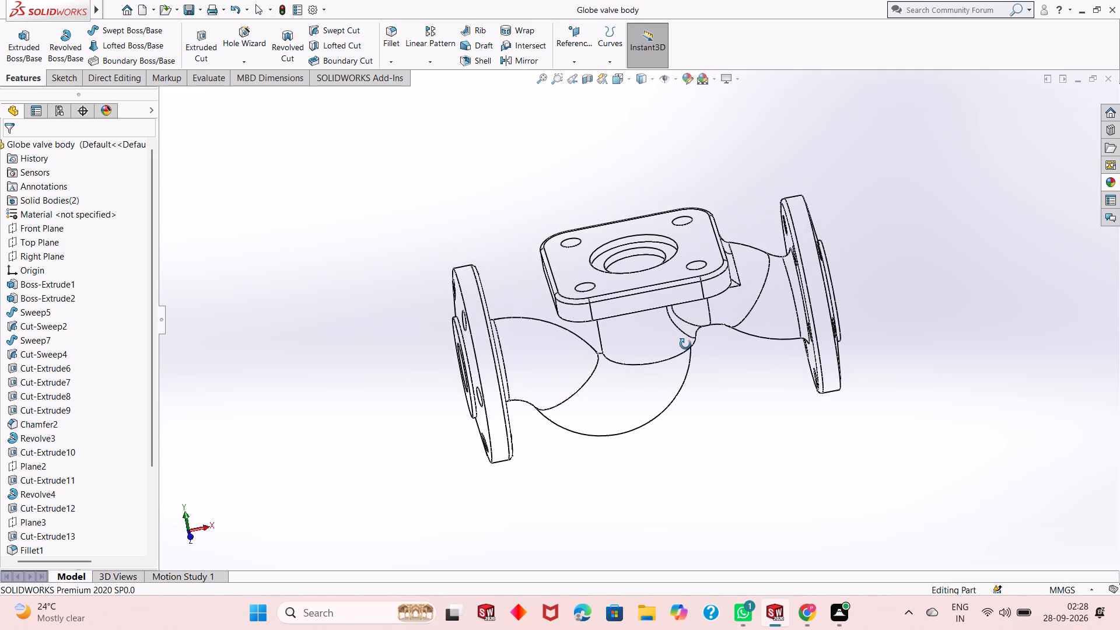
{"action": "middle_click_drag", "start_coordinate": [685, 344], "coordinate": [692, 344]}
{"action": "left_click", "coordinate": [651, 79]}
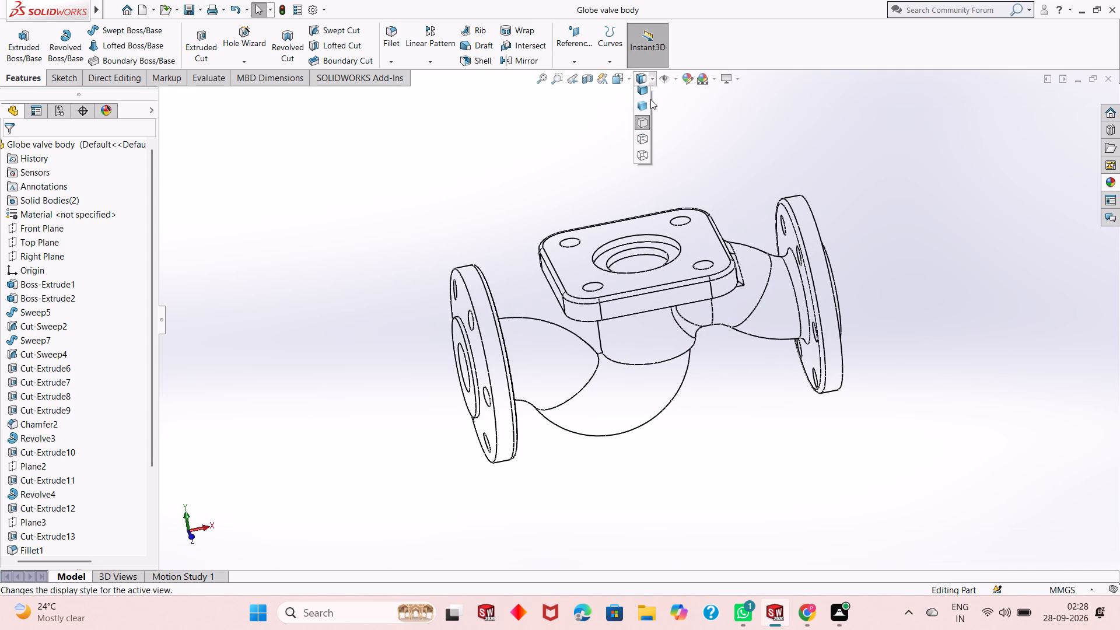
{"action": "left_click", "coordinate": [647, 109]}
{"action": "left_click", "coordinate": [647, 79]}
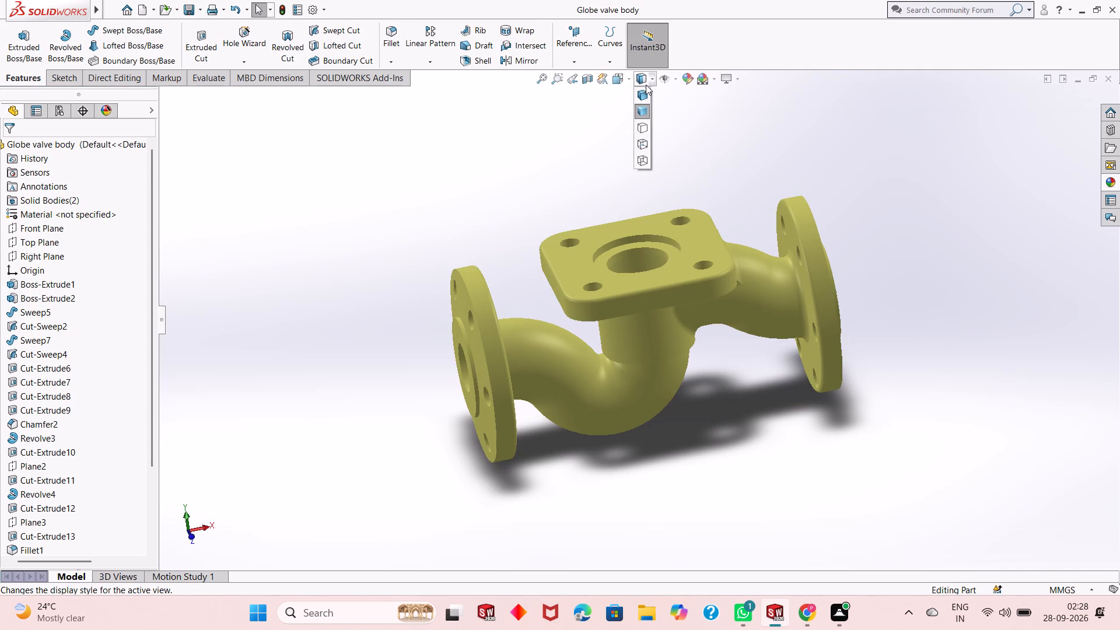
{"action": "left_click", "coordinate": [642, 93]}
Examine the valve body from several angles, checking the top flange, both end flanges and the flow bore.
{"action": "scroll", "coordinate": [659, 252], "scroll_direction": "down", "scroll_amount": 1}
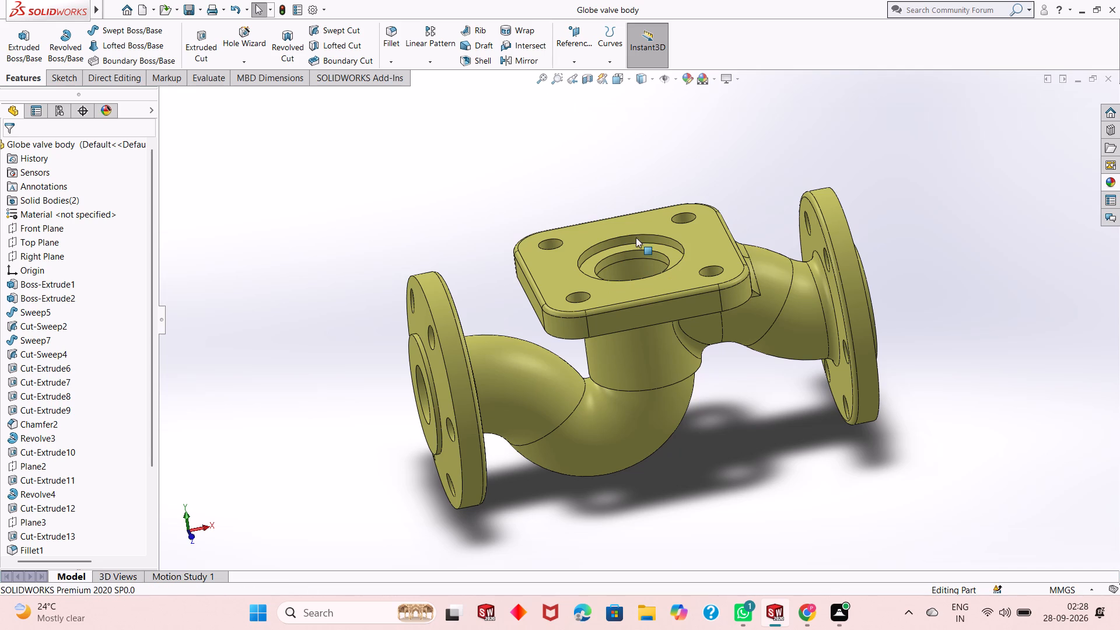
{"action": "scroll", "coordinate": [636, 237], "scroll_direction": "down", "scroll_amount": 2}
{"action": "scroll", "coordinate": [636, 238], "scroll_direction": "up", "scroll_amount": 1}
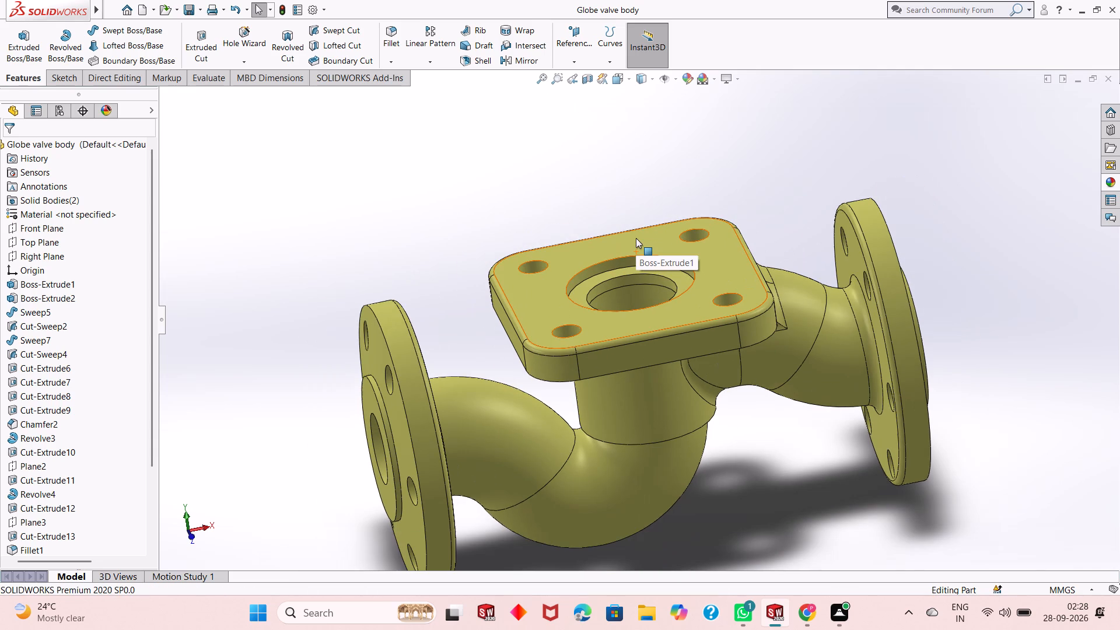
{"action": "middle_click_drag", "start_coordinate": [636, 242], "coordinate": [654, 194]}
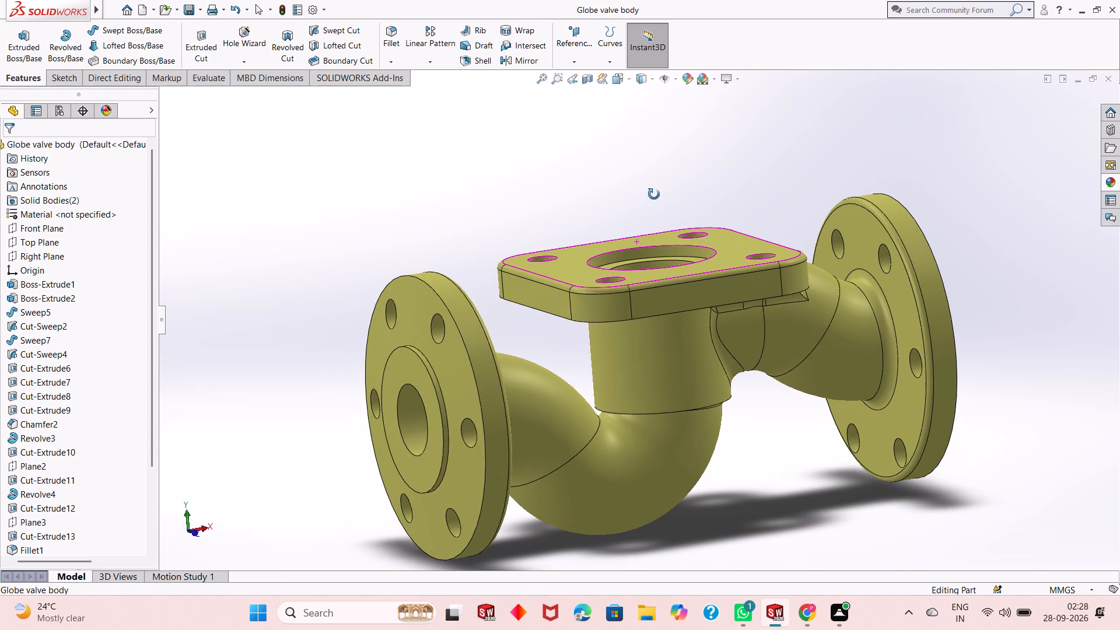
{"action": "middle_click_drag", "start_coordinate": [654, 194], "coordinate": [530, 240]}
{"action": "middle_click_drag", "start_coordinate": [571, 225], "coordinate": [551, 232]}
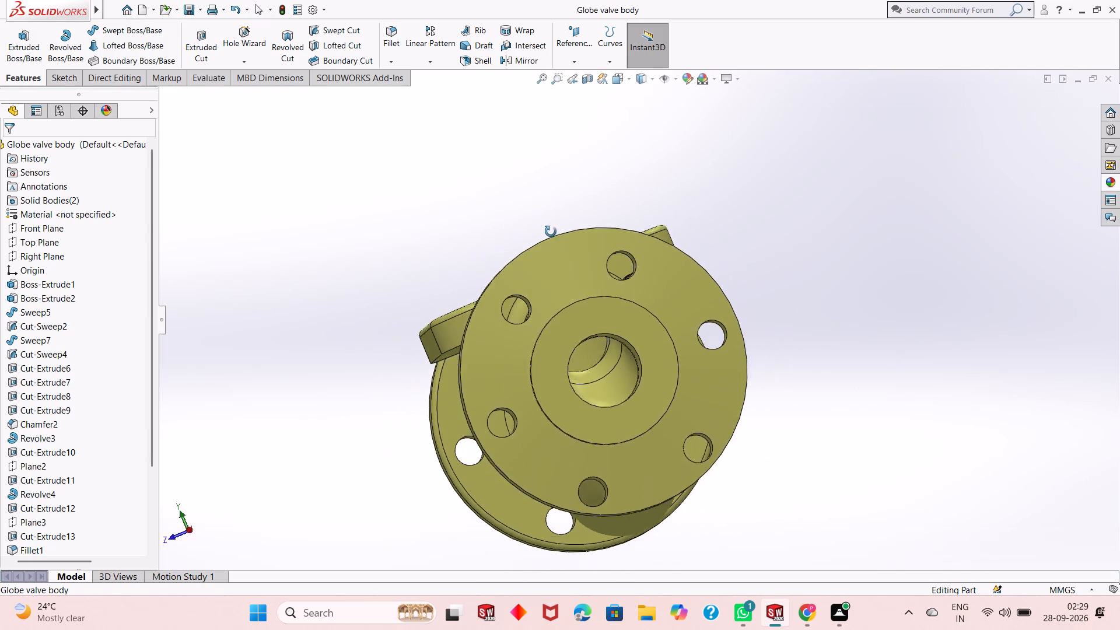
{"action": "middle_click_drag", "start_coordinate": [551, 232], "coordinate": [733, 209]}
{"action": "middle_click_drag", "start_coordinate": [526, 382], "coordinate": [557, 410]}
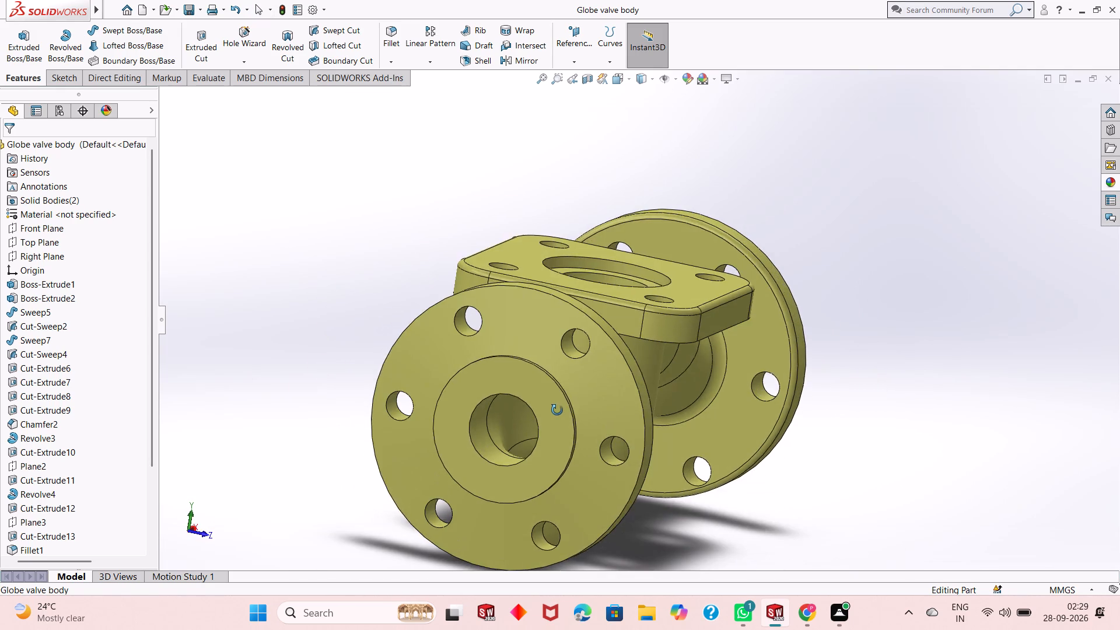
{"action": "middle_click_drag", "start_coordinate": [557, 410], "coordinate": [555, 336]}
{"action": "scroll", "coordinate": [554, 310], "scroll_direction": "up", "scroll_amount": 3}
{"action": "middle_click_drag", "start_coordinate": [605, 336], "coordinate": [584, 414]}
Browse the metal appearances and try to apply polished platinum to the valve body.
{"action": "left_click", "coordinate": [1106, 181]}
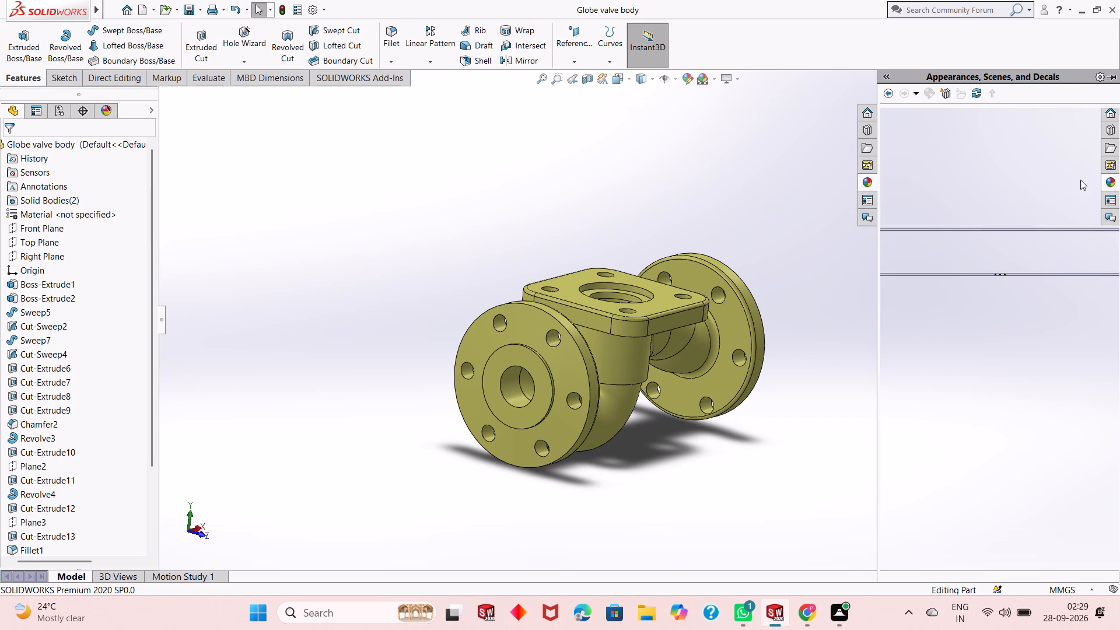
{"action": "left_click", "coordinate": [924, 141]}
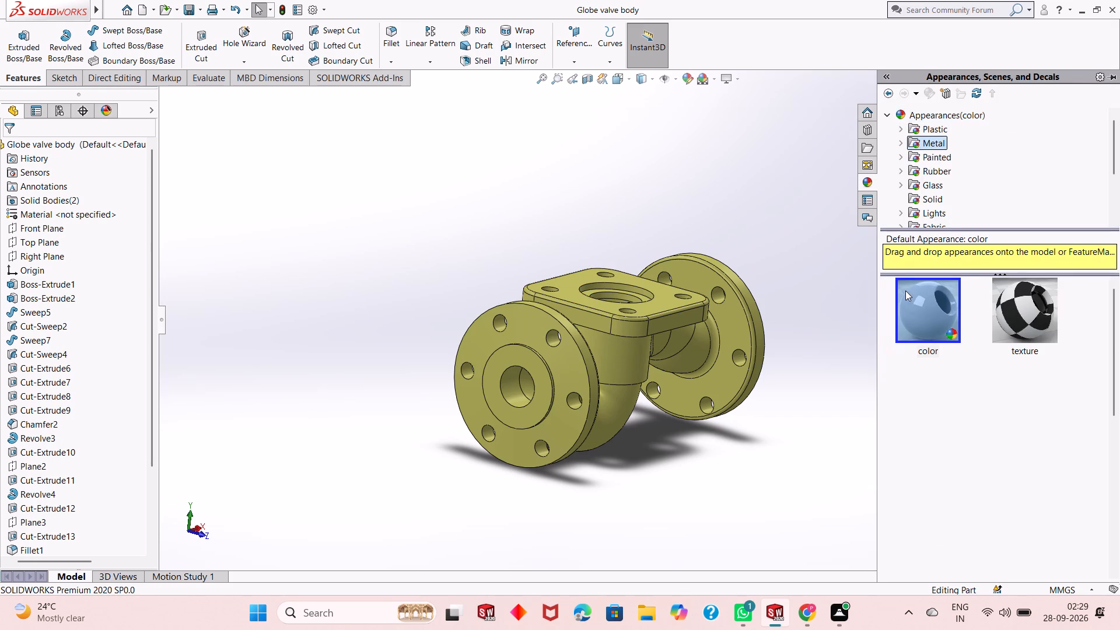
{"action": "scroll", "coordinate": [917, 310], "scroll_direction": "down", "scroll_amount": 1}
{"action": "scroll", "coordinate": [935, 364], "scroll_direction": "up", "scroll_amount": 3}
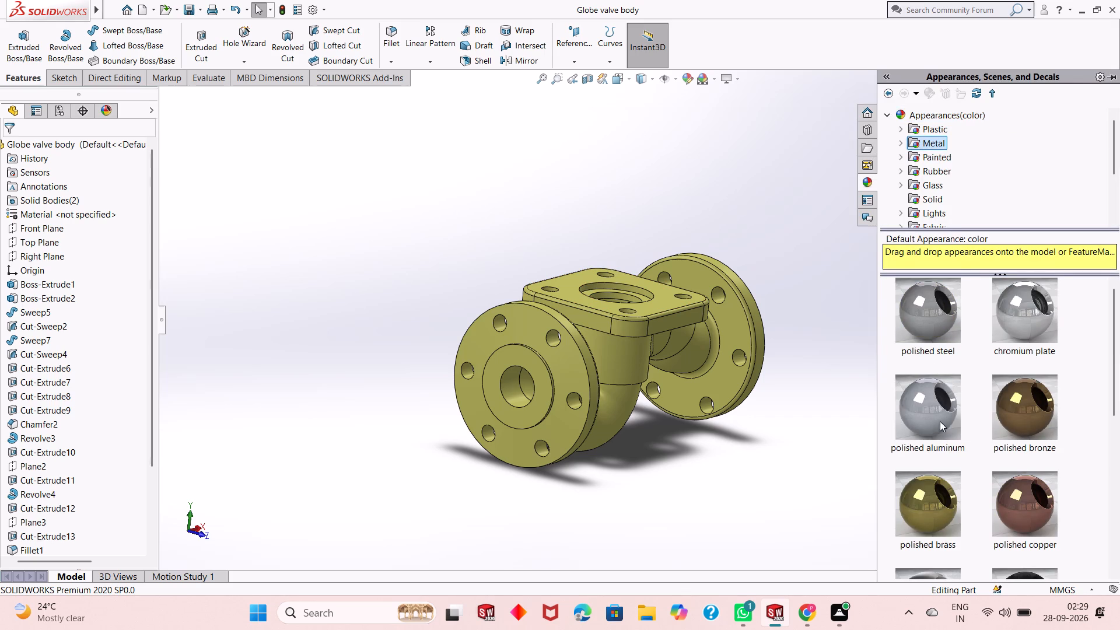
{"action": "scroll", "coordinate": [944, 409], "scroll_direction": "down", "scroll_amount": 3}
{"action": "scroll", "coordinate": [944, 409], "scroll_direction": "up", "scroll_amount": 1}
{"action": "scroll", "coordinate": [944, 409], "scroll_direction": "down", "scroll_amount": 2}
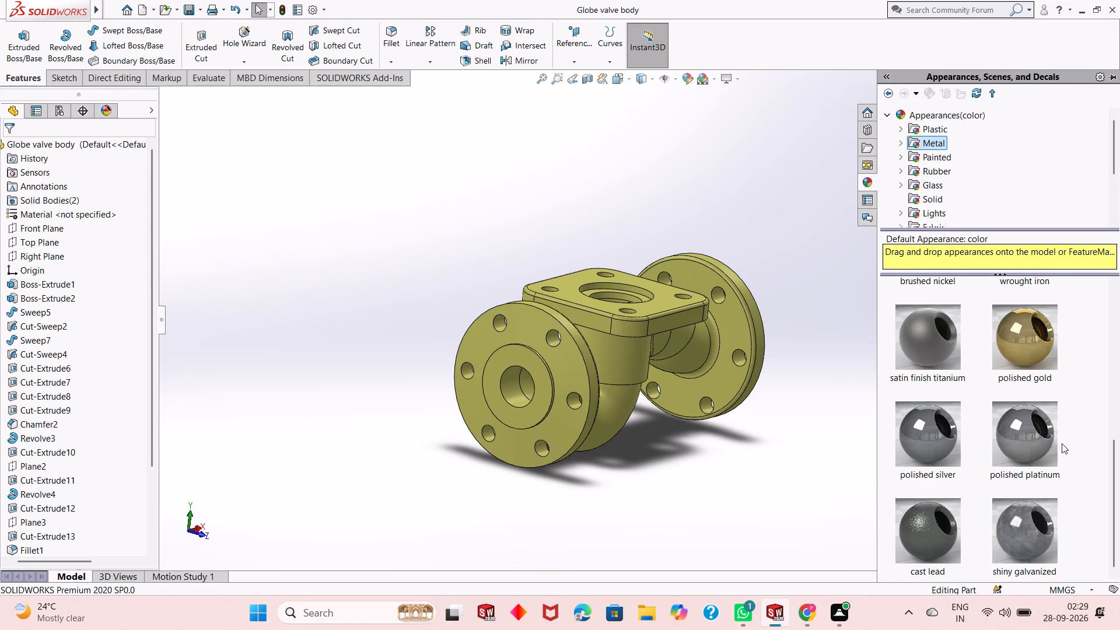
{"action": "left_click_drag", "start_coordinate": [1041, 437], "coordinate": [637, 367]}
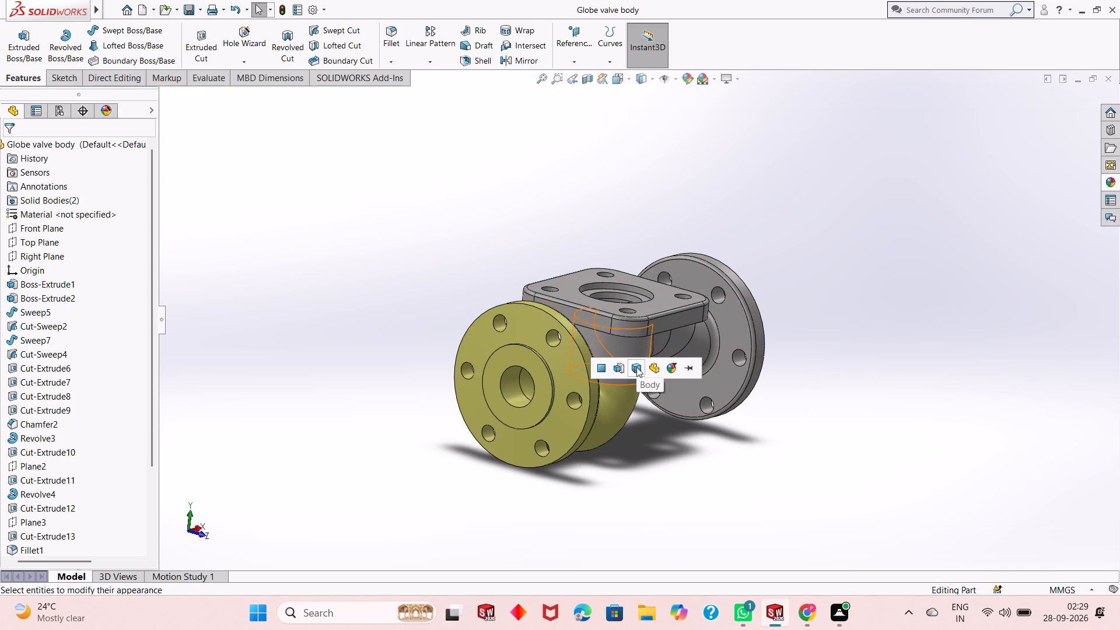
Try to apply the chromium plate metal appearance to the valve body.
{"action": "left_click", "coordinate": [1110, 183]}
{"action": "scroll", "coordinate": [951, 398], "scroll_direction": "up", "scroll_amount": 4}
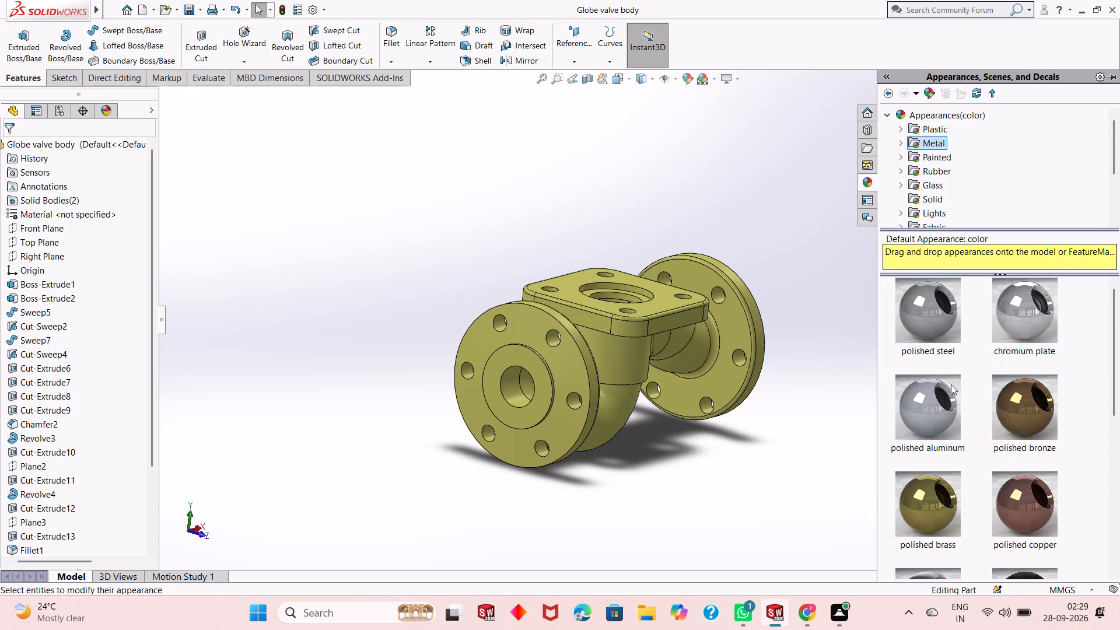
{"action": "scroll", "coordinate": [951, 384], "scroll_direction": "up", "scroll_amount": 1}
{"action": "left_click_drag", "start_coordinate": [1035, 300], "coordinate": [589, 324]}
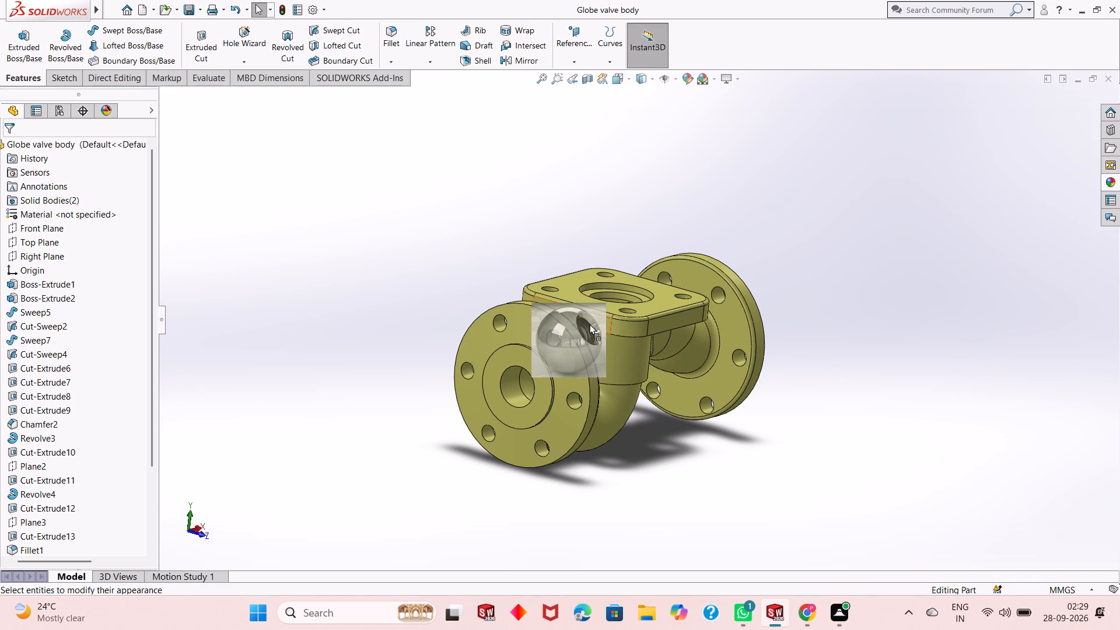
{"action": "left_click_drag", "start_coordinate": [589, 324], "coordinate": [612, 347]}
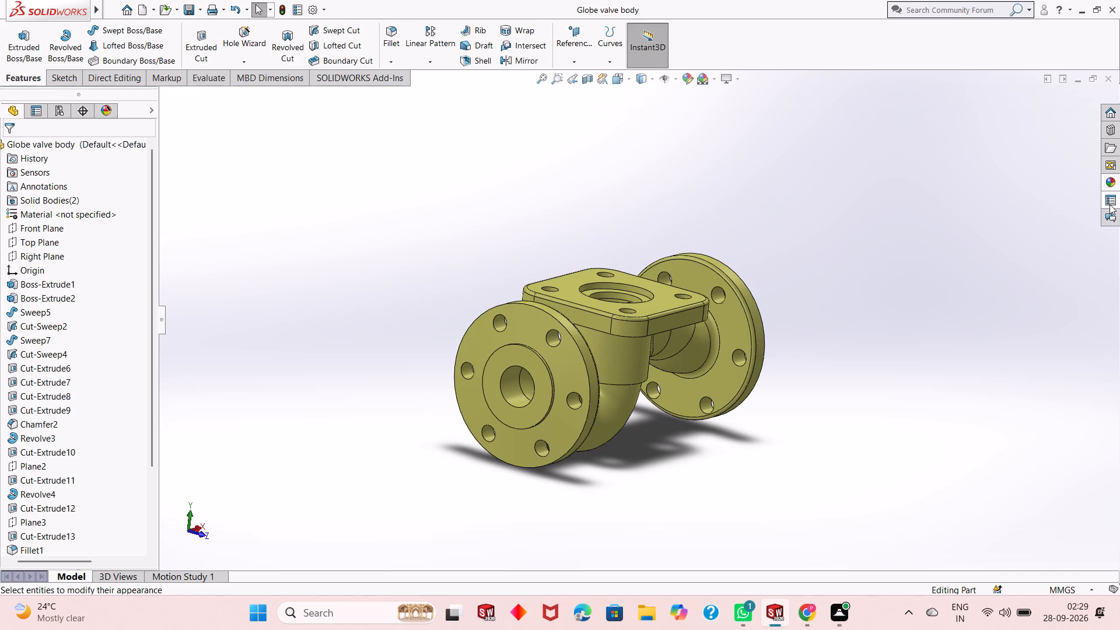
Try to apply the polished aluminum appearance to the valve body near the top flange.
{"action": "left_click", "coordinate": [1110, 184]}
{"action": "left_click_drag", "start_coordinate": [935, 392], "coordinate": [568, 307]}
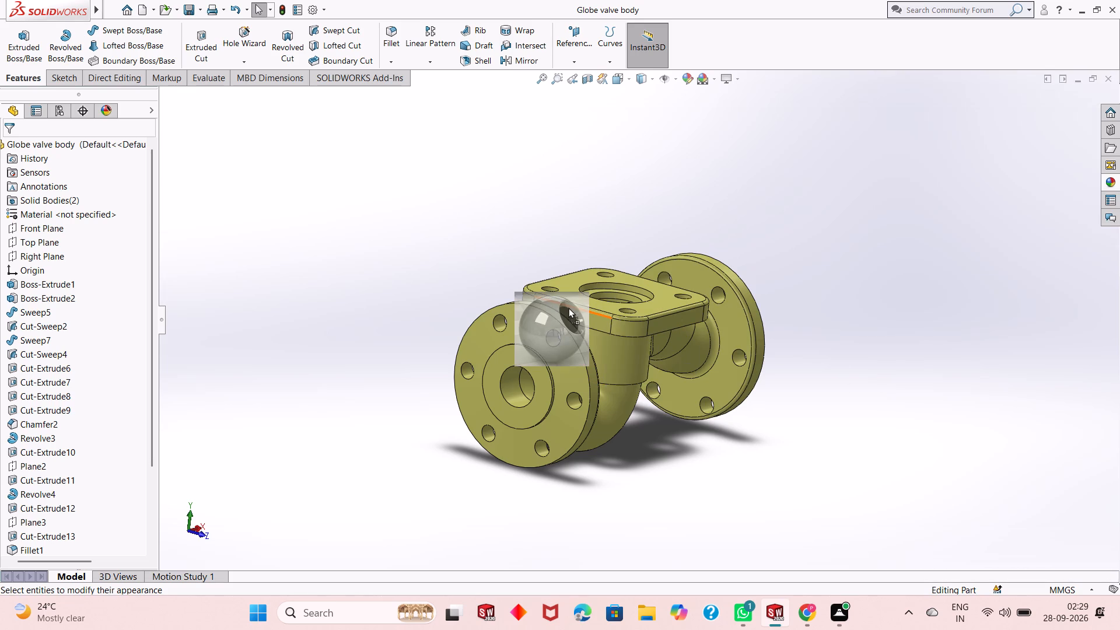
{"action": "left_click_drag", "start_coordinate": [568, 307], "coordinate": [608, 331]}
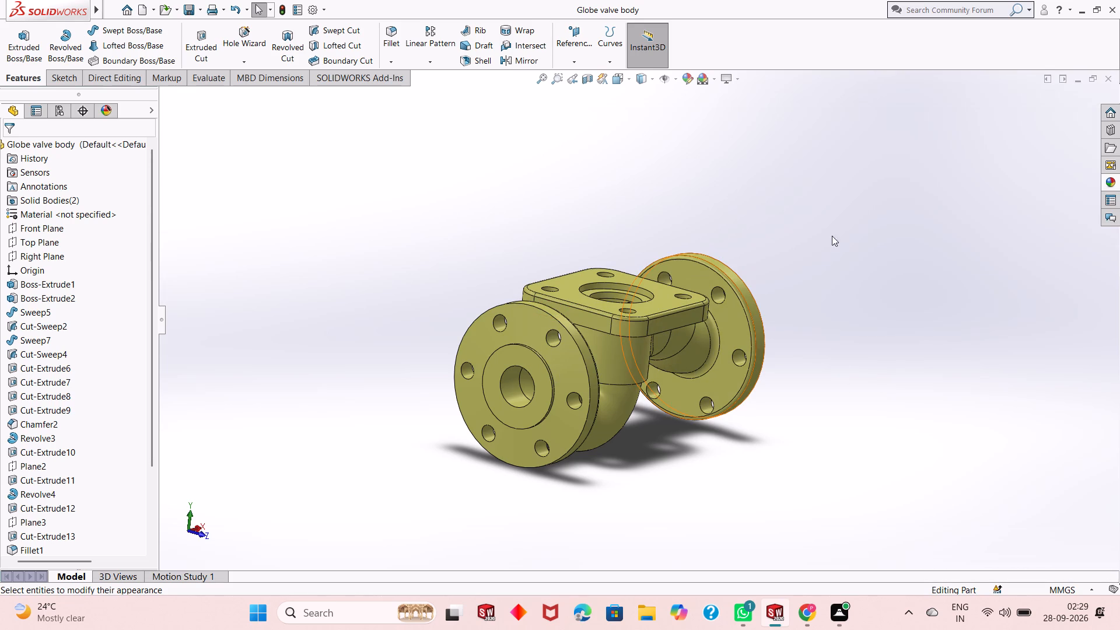
Apply the polished aluminum appearance to the Cut-Extrude11 bolt holes of the near end flange.
{"action": "left_click", "coordinate": [1113, 180]}
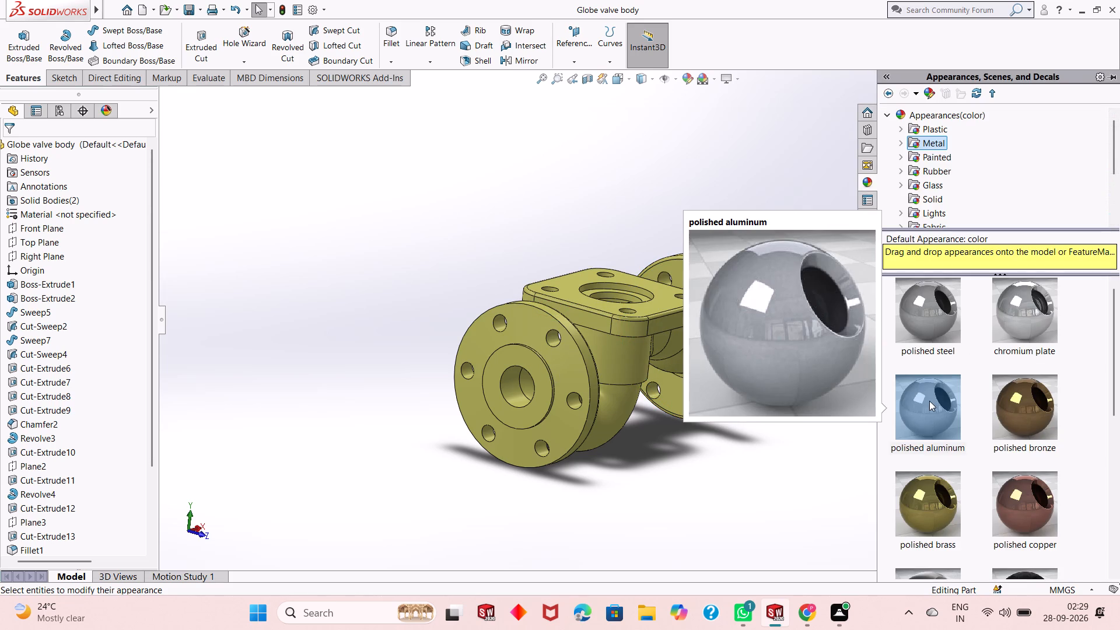
{"action": "scroll", "coordinate": [929, 401], "scroll_direction": "up", "scroll_amount": 3}
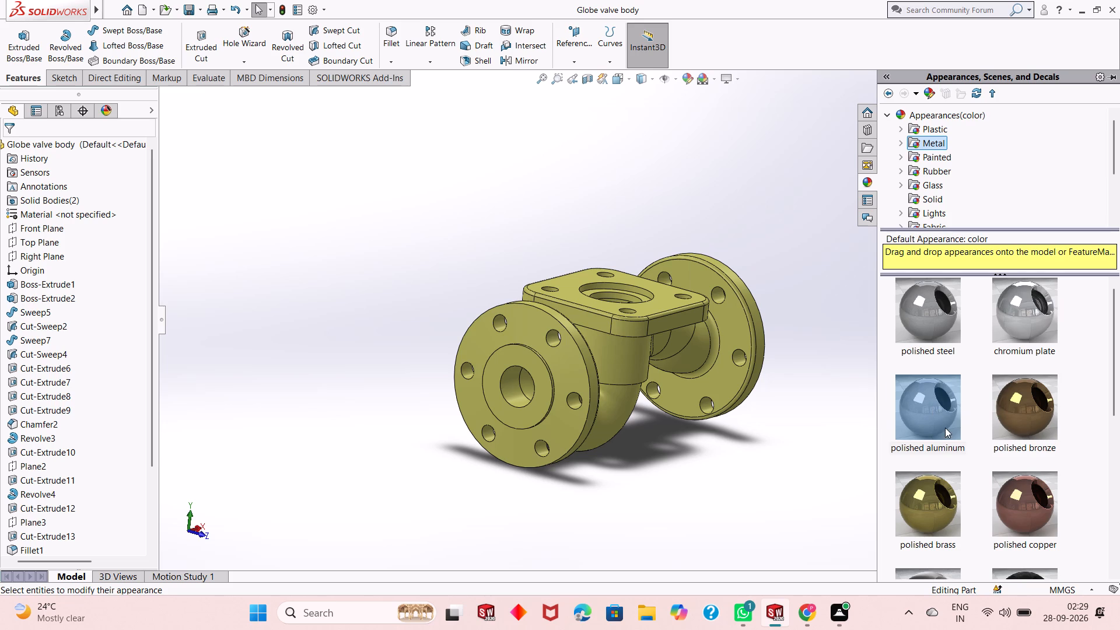
{"action": "left_click_drag", "start_coordinate": [932, 409], "coordinate": [566, 401]}
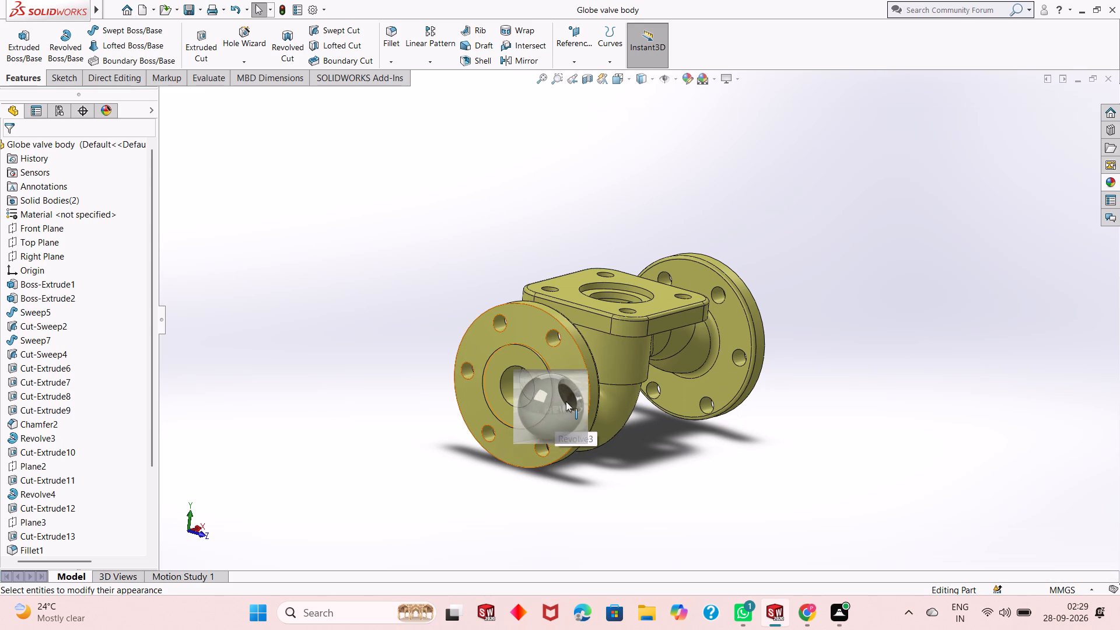
{"action": "left_click_drag", "start_coordinate": [566, 401], "coordinate": [571, 398]}
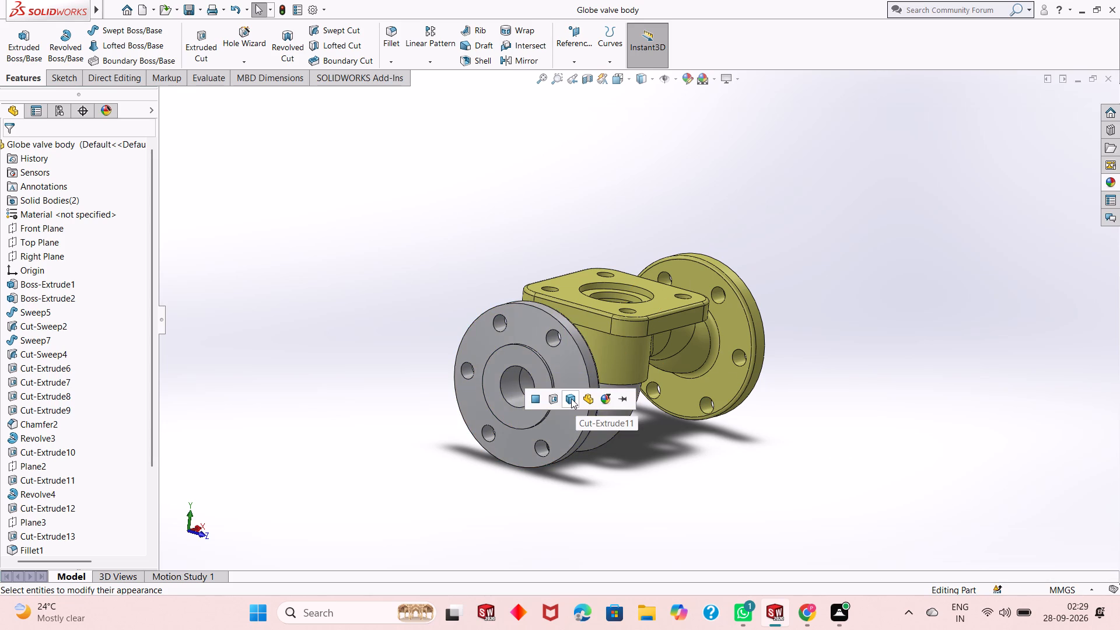
{"action": "left_click", "coordinate": [554, 399]}
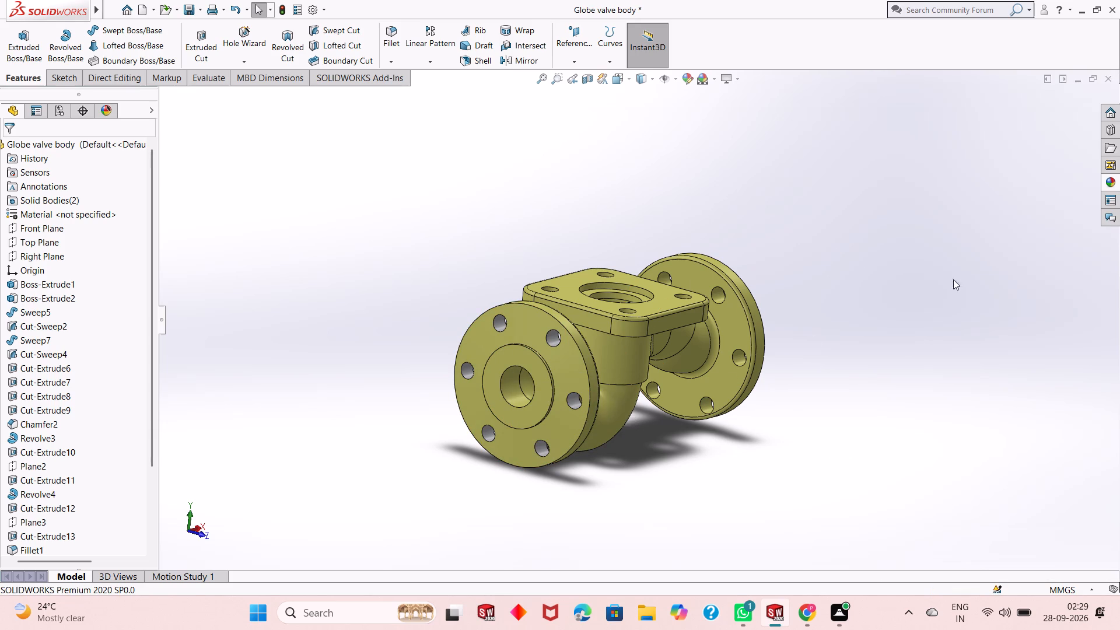
Apply the polished aluminum appearance to the Cut-Sweep2 bore in the same end flange.
{"action": "left_click", "coordinate": [1109, 183]}
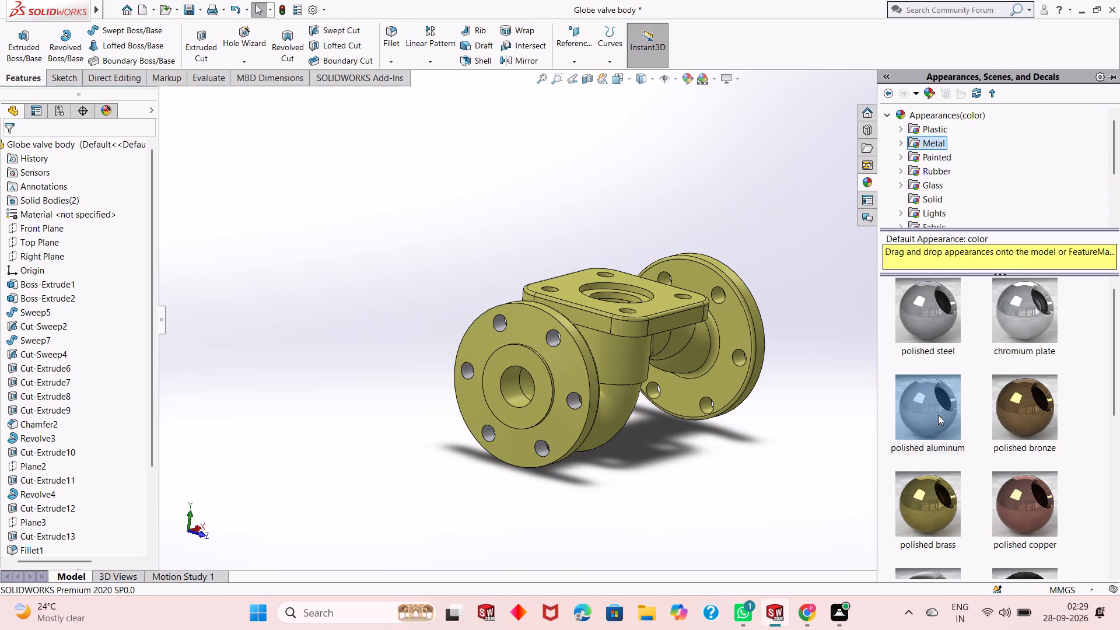
{"action": "left_click_drag", "start_coordinate": [937, 408], "coordinate": [513, 394]}
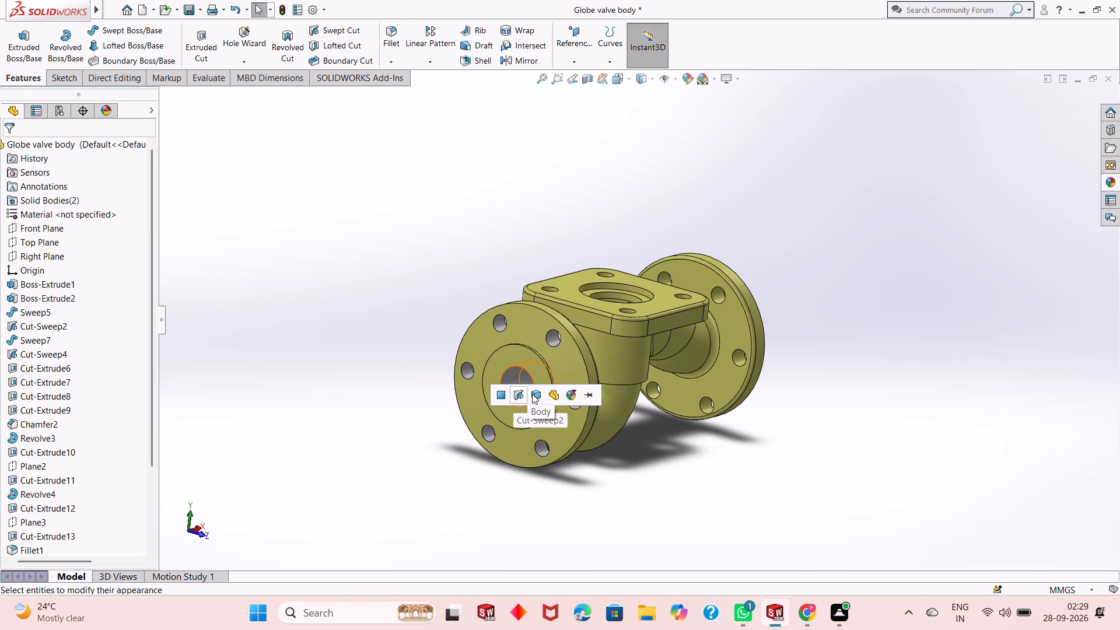
{"action": "left_click", "coordinate": [520, 394]}
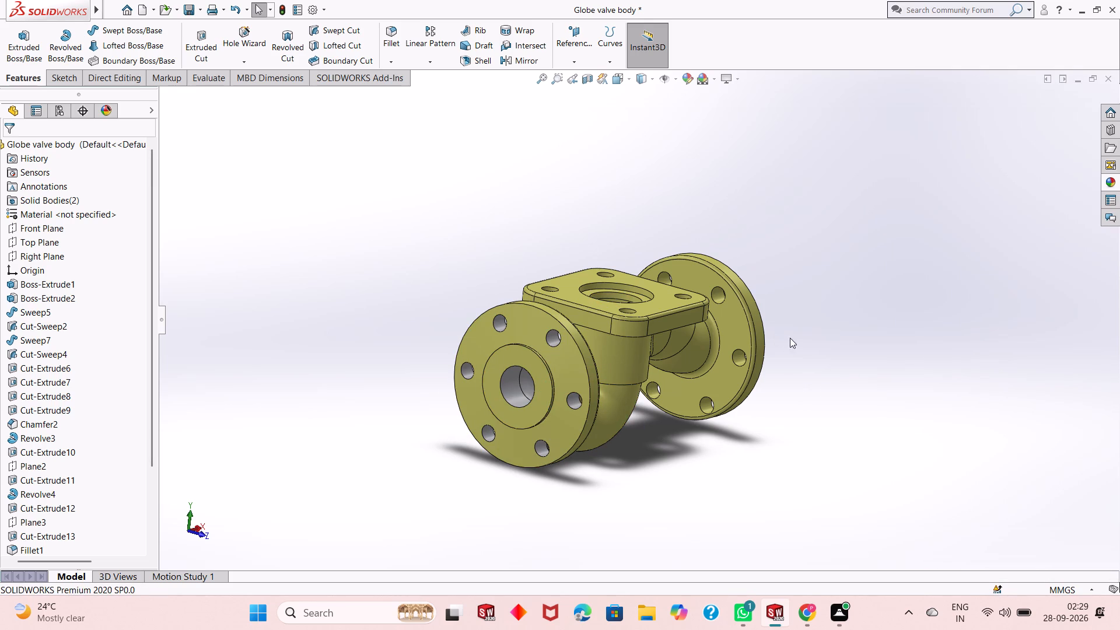
Apply the polished aluminum appearance to the Cut-Extrude13 bolt holes of the opposite end flange.
{"action": "scroll", "coordinate": [796, 356], "scroll_direction": "down", "scroll_amount": 1}
{"action": "middle_click_drag", "start_coordinate": [794, 360], "coordinate": [550, 418]}
{"action": "scroll", "coordinate": [549, 421], "scroll_direction": "down", "scroll_amount": 1}
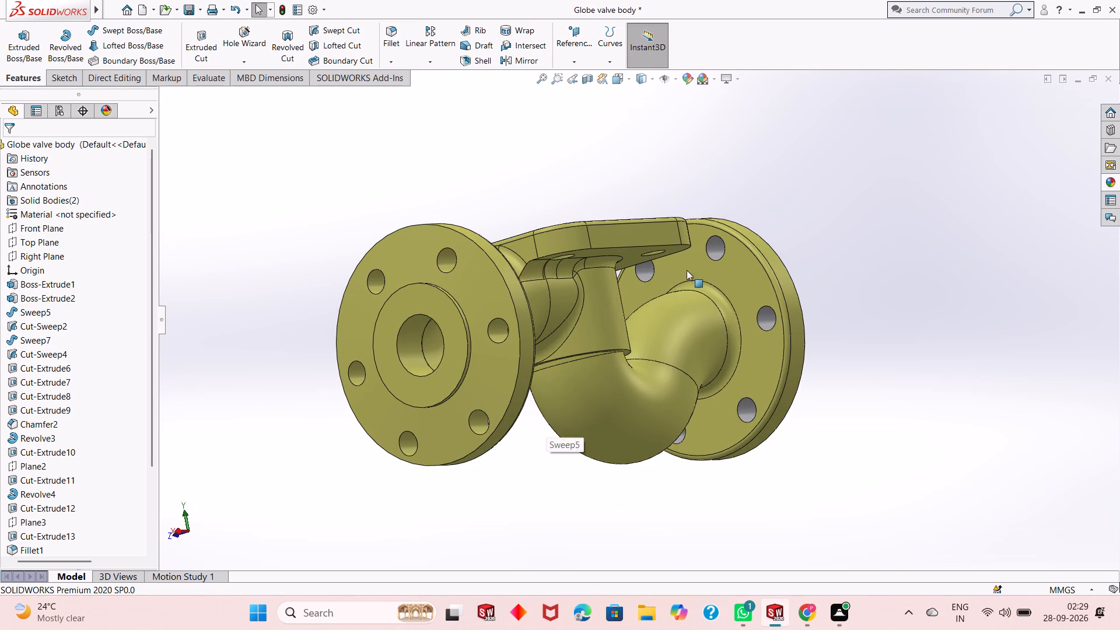
{"action": "left_click", "coordinate": [1111, 185]}
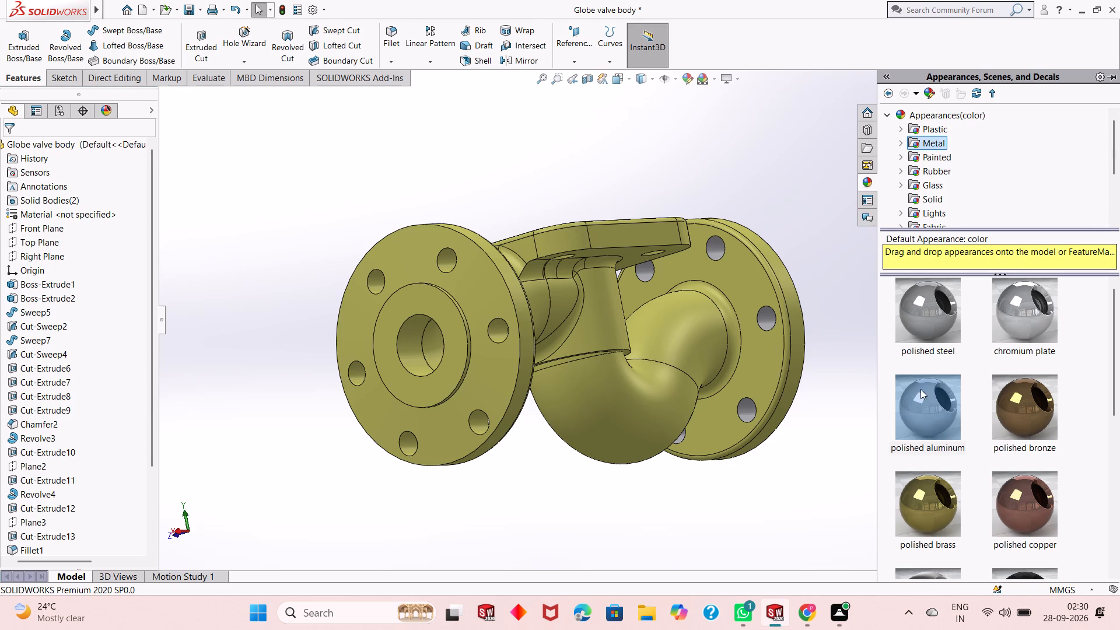
{"action": "left_click_drag", "start_coordinate": [957, 400], "coordinate": [463, 257]}
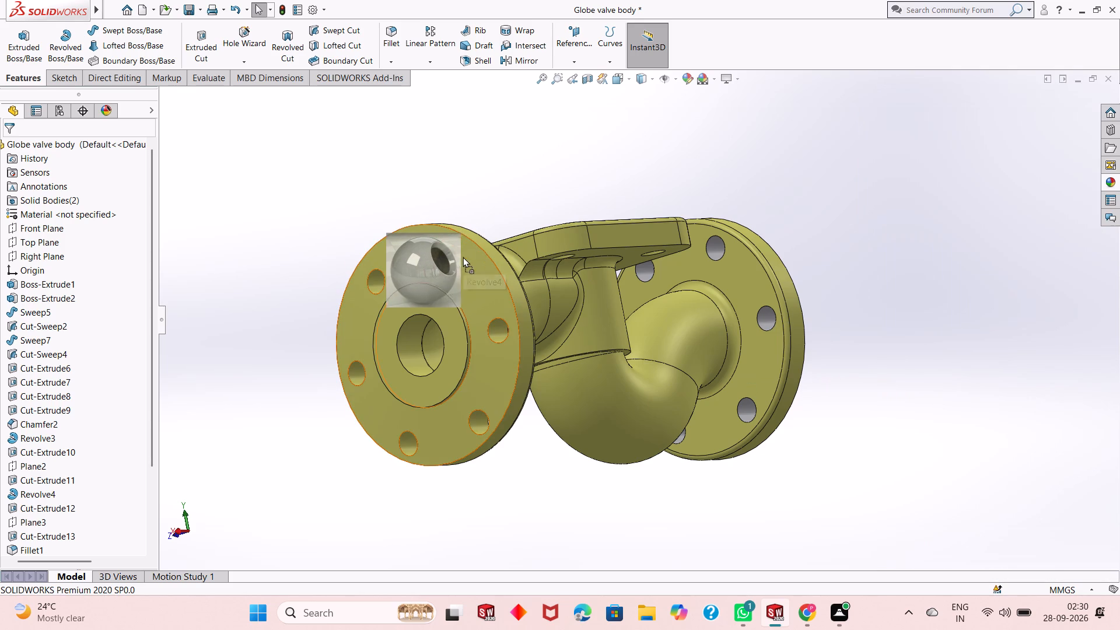
{"action": "left_click_drag", "start_coordinate": [463, 257], "coordinate": [448, 265]}
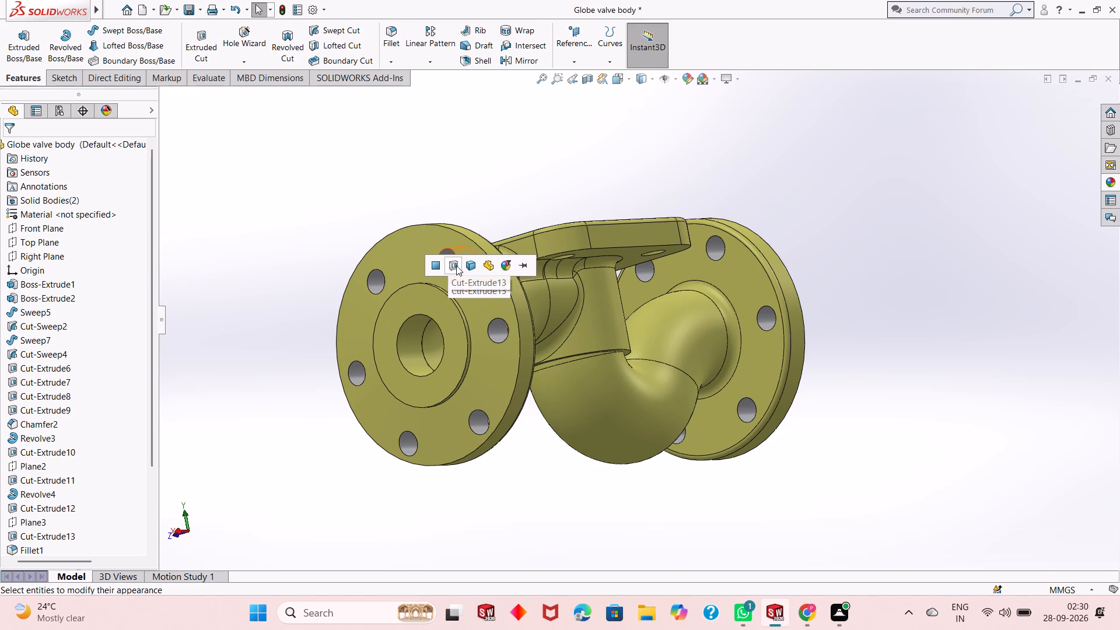
{"action": "left_click", "coordinate": [456, 265]}
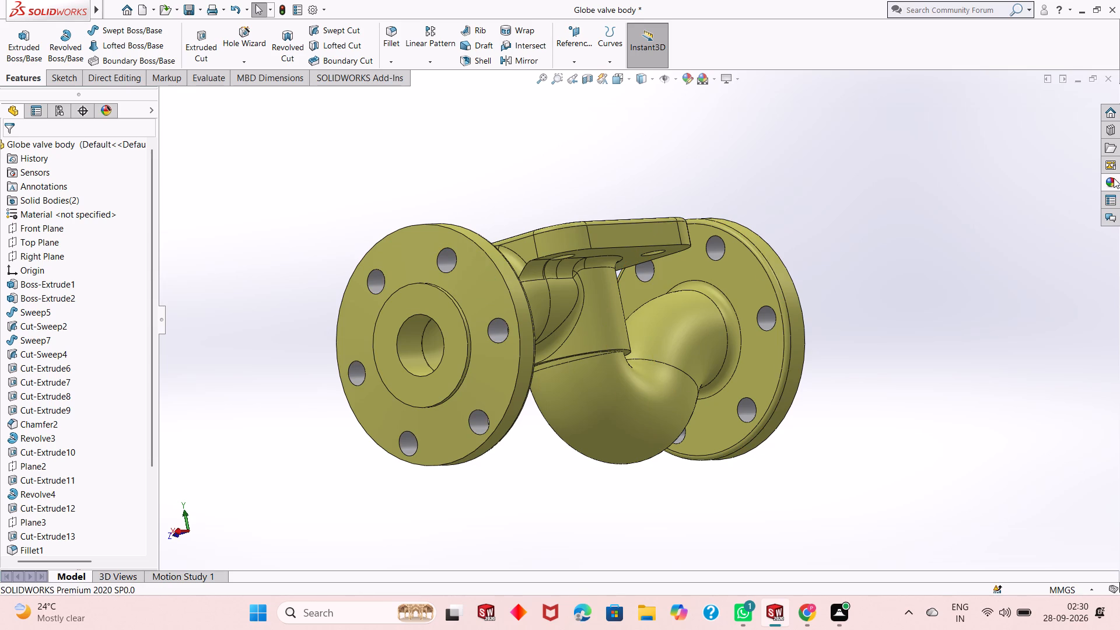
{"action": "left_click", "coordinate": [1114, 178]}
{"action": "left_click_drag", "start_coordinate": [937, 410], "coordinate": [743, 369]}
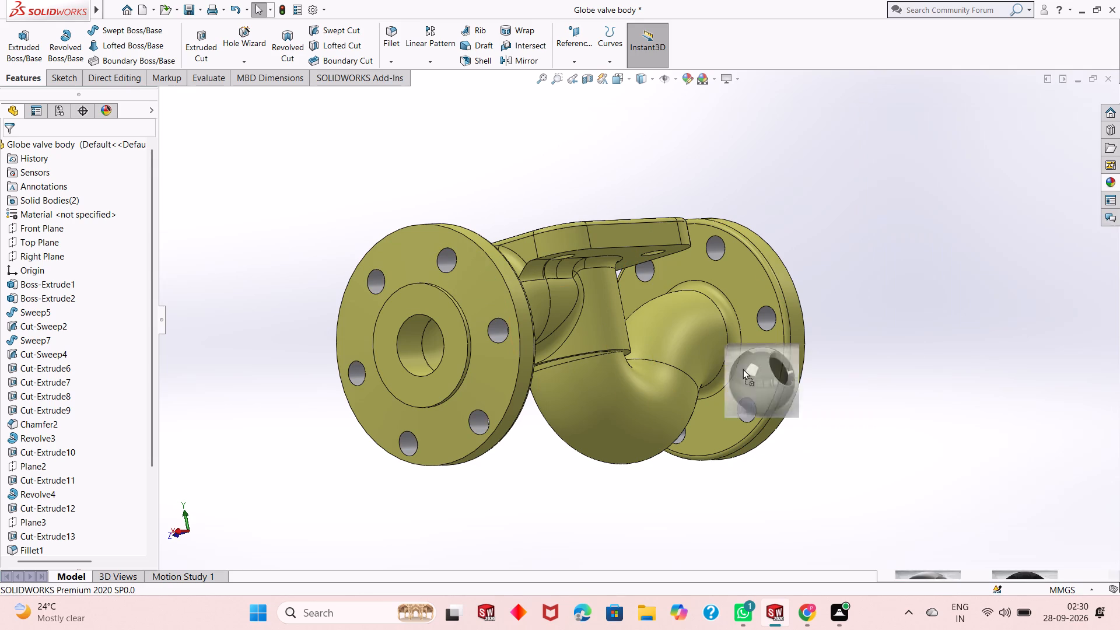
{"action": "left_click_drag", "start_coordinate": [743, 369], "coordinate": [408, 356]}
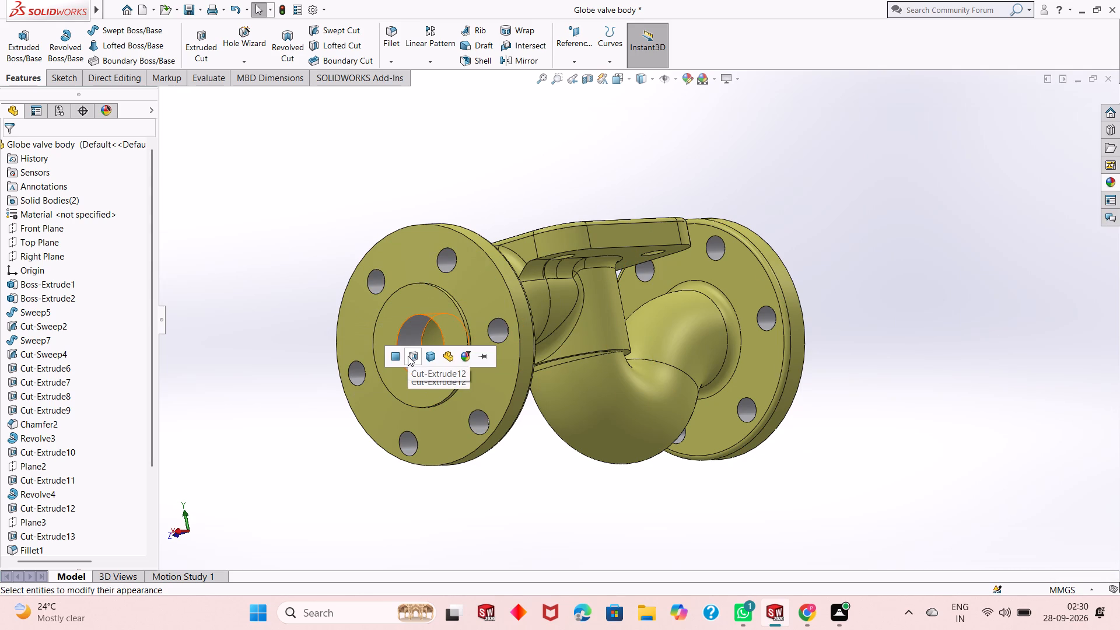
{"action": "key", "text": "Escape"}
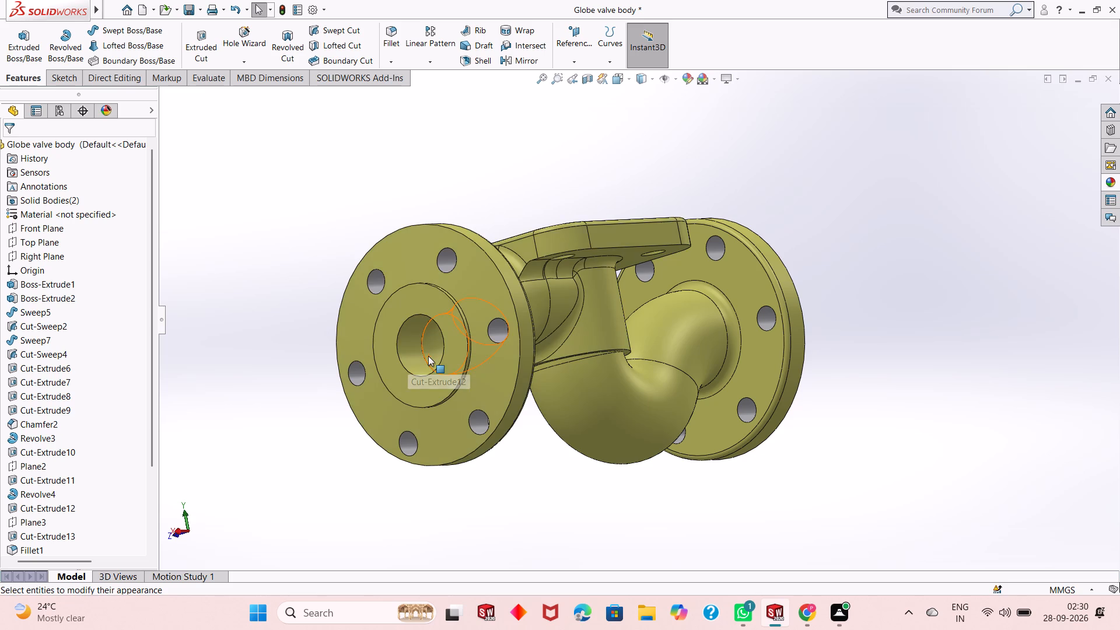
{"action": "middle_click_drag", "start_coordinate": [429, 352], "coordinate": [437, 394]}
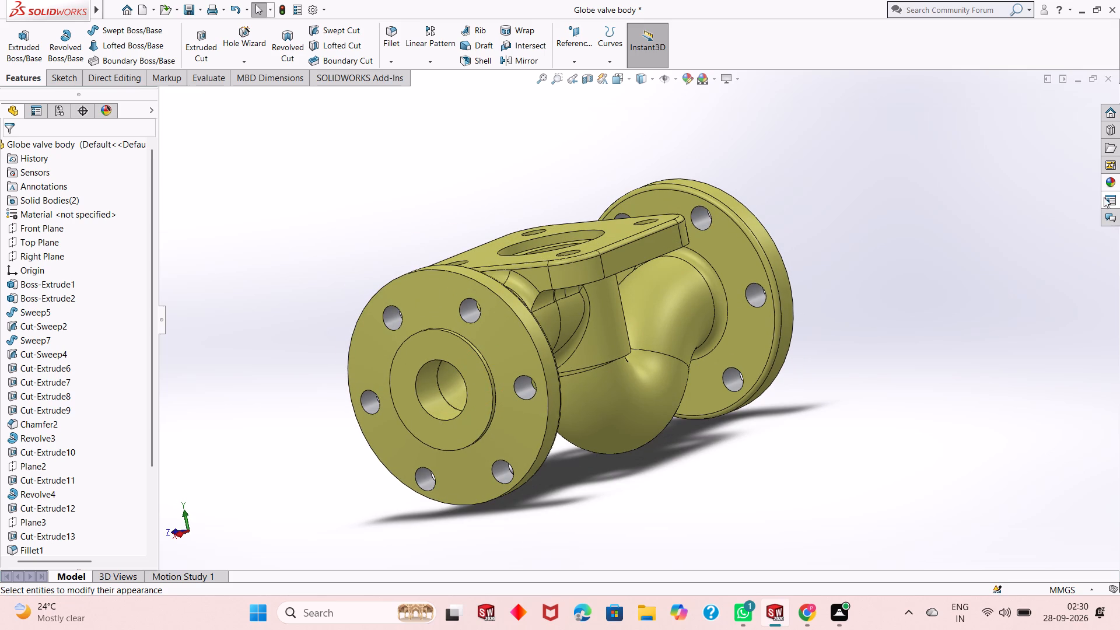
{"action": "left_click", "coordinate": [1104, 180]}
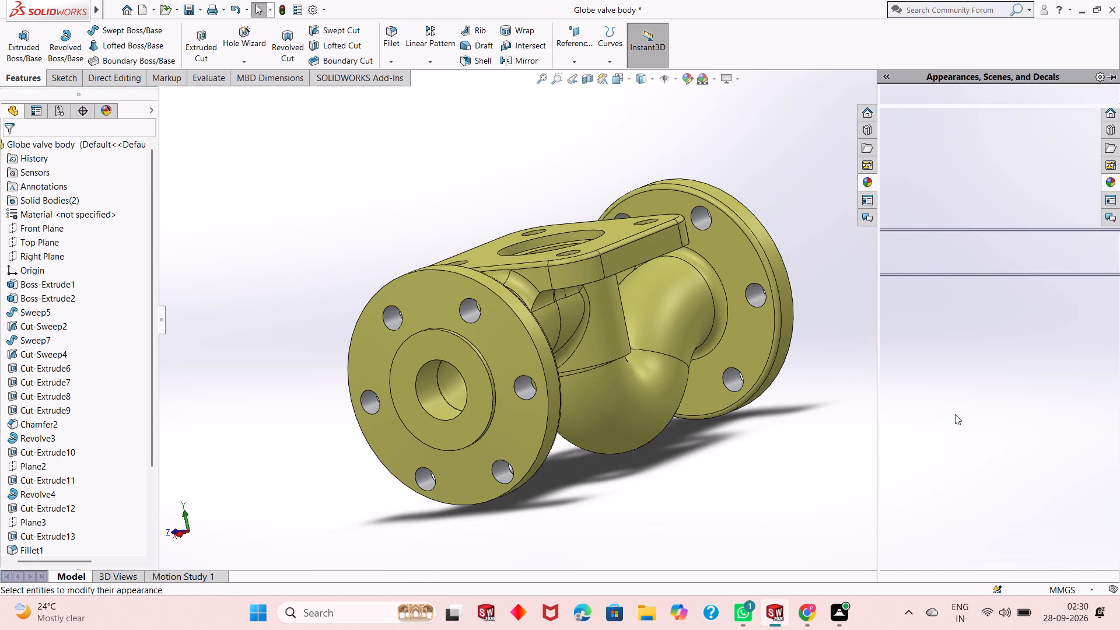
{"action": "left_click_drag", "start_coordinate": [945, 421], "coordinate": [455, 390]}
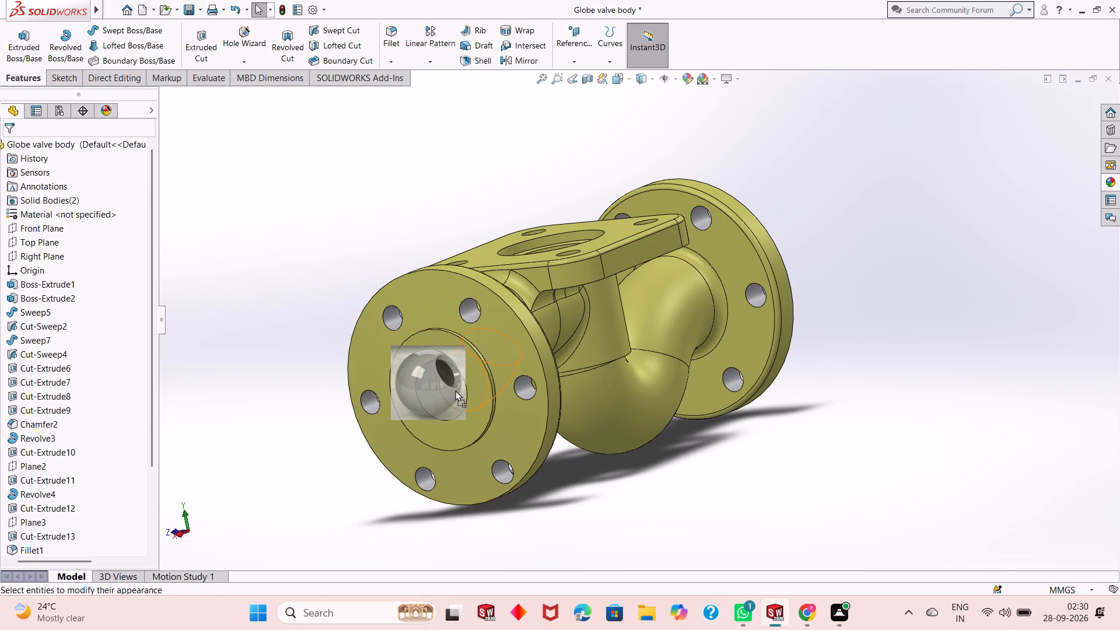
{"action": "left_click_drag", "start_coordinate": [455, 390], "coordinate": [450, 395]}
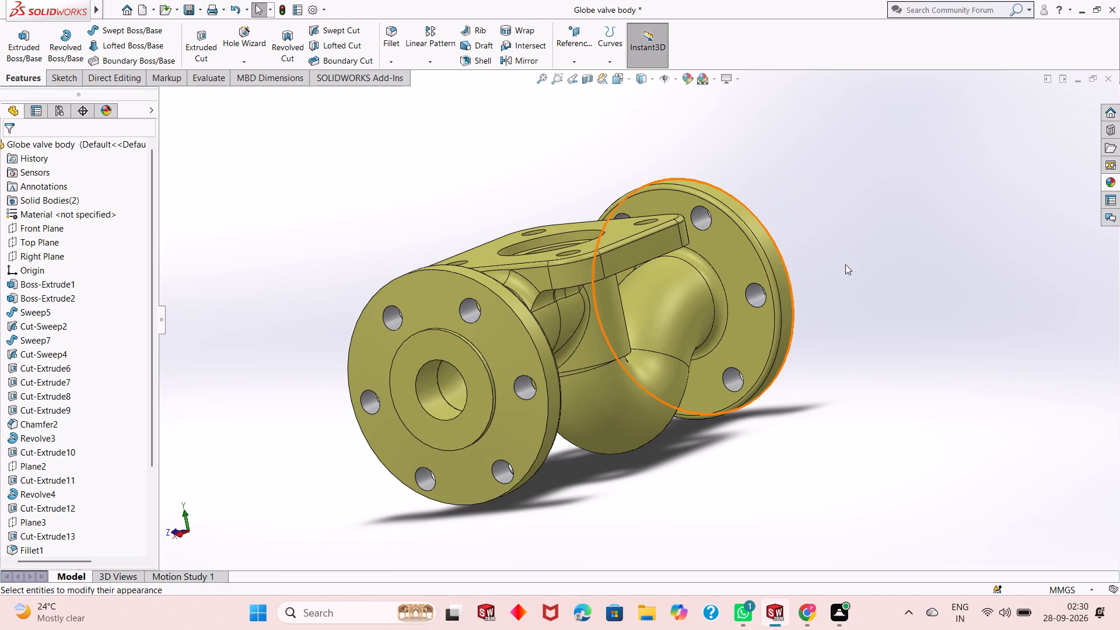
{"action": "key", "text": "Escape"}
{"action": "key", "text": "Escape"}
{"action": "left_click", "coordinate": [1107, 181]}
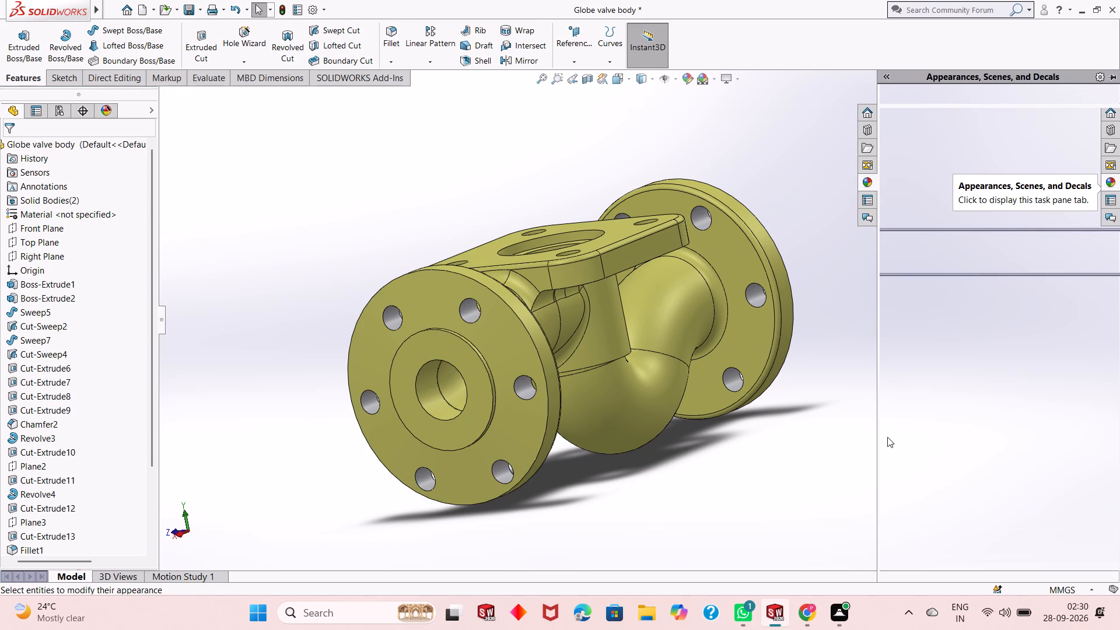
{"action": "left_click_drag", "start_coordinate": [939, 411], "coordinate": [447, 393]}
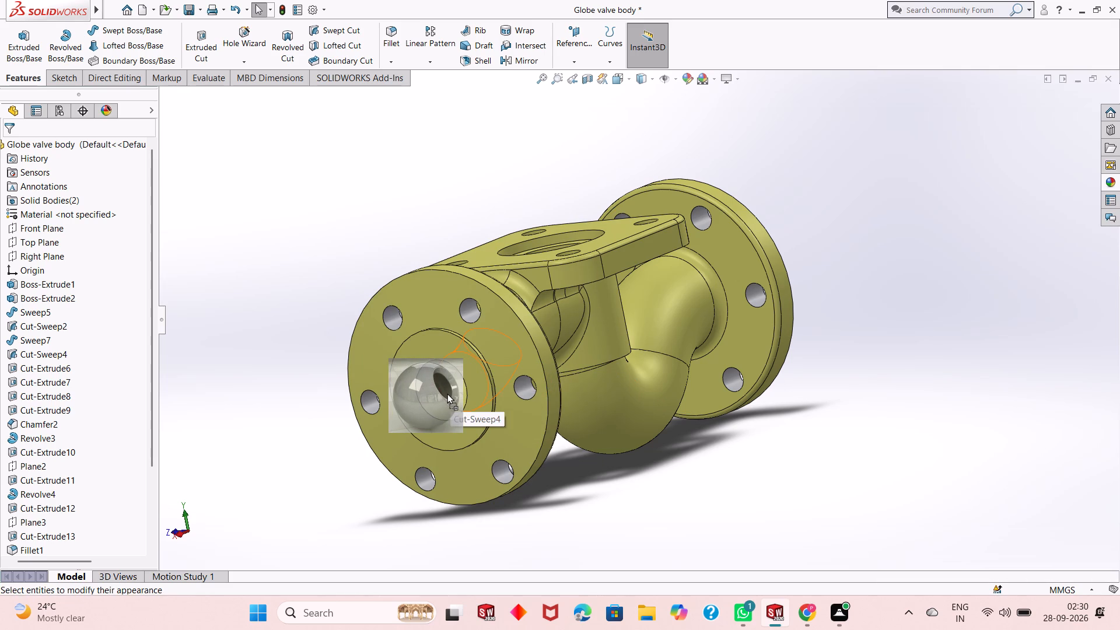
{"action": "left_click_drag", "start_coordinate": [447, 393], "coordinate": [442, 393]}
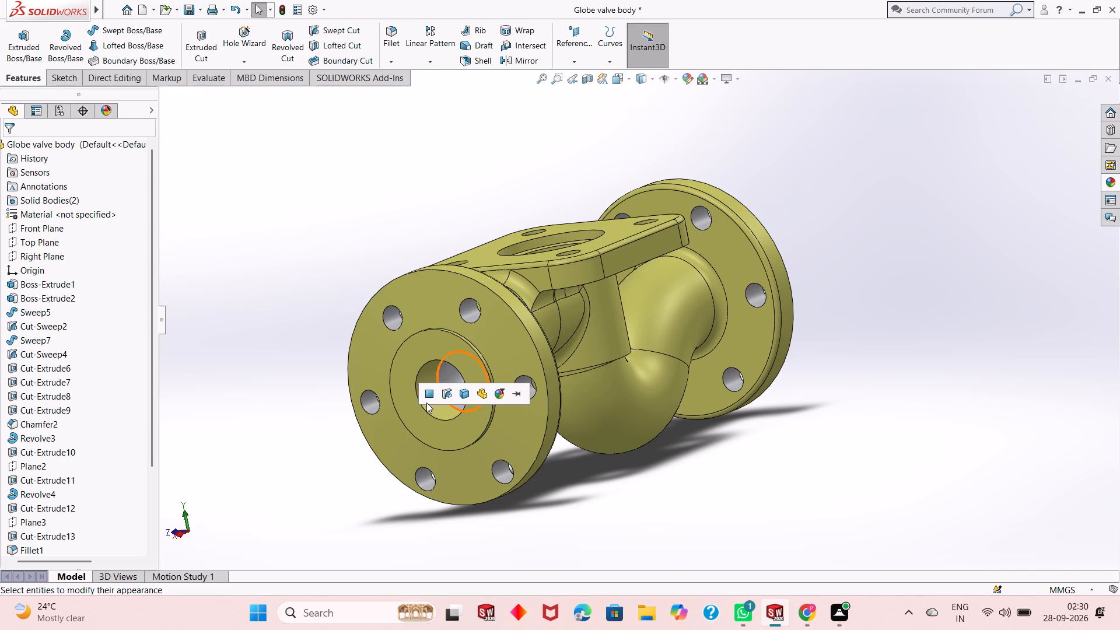
Apply the polished aluminum appearance to the Cut-Extrude12 bore at the mouth of the near end flange.
{"action": "left_click", "coordinate": [1108, 181]}
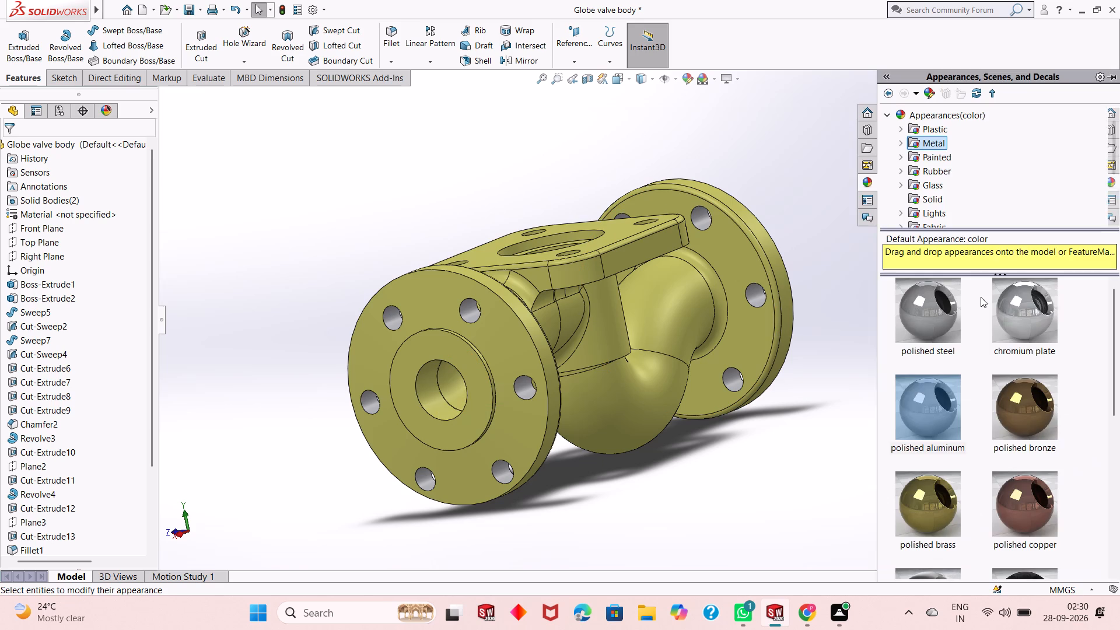
{"action": "left_click_drag", "start_coordinate": [912, 401], "coordinate": [424, 385]}
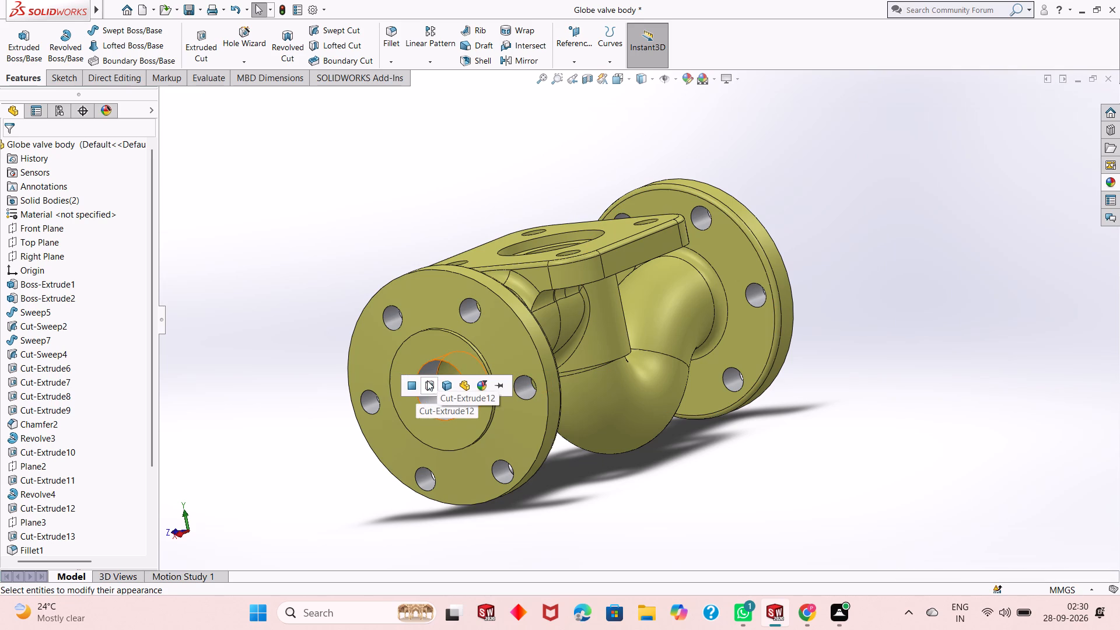
{"action": "left_click", "coordinate": [426, 380]}
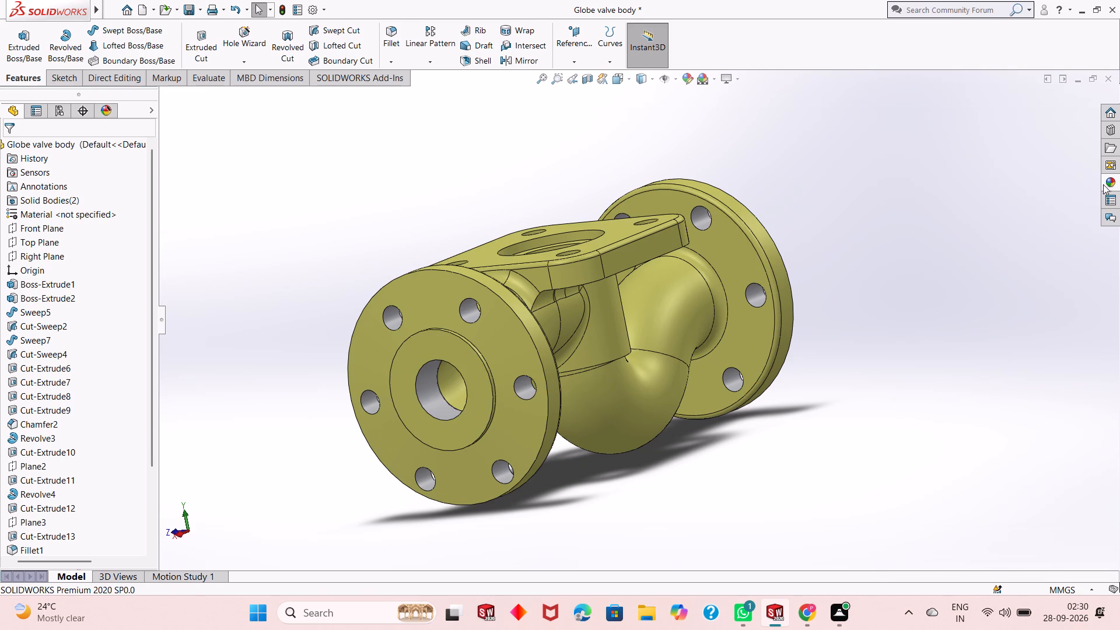
Apply the polished aluminum appearance to the Cut-Sweep4 flow bore inside the near end flange.
{"action": "left_click", "coordinate": [1104, 184]}
{"action": "left_click_drag", "start_coordinate": [916, 398], "coordinate": [443, 379]}
{"action": "left_click", "coordinate": [443, 379]}
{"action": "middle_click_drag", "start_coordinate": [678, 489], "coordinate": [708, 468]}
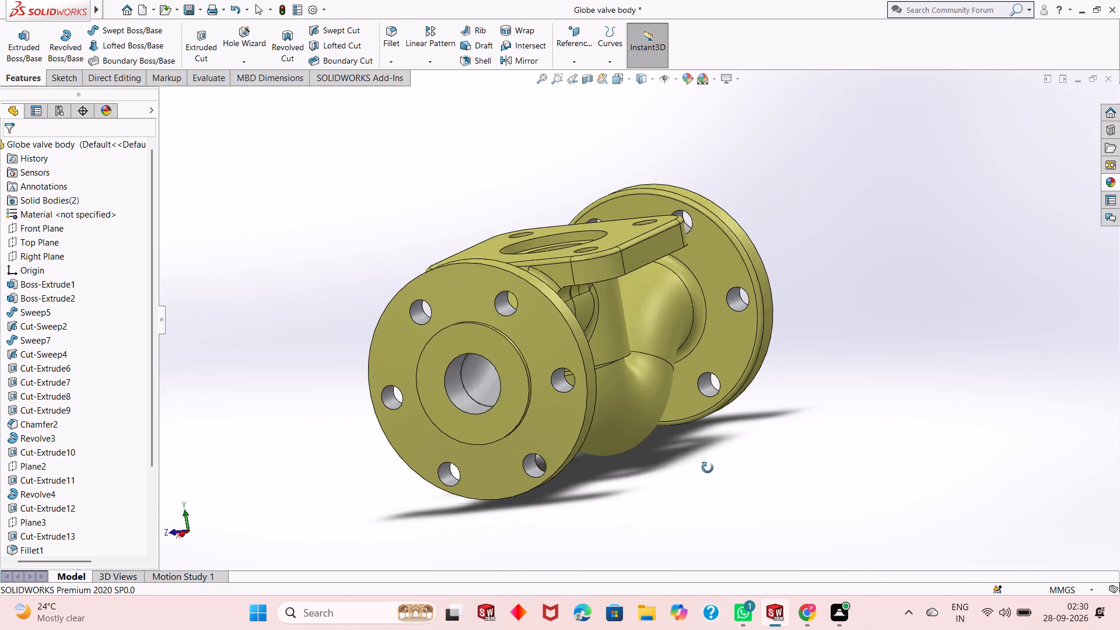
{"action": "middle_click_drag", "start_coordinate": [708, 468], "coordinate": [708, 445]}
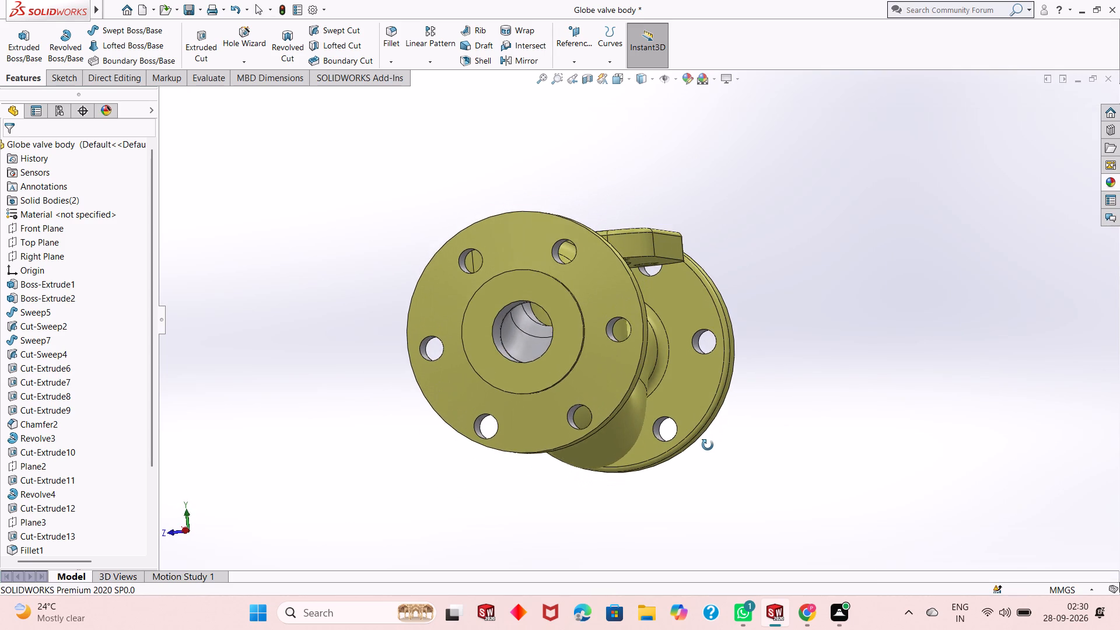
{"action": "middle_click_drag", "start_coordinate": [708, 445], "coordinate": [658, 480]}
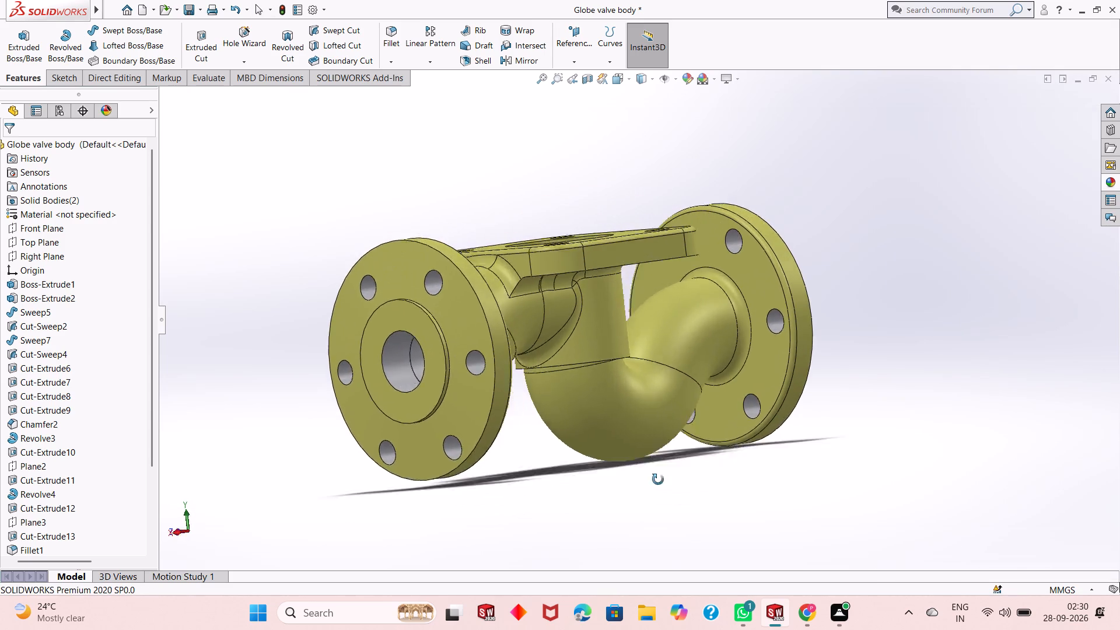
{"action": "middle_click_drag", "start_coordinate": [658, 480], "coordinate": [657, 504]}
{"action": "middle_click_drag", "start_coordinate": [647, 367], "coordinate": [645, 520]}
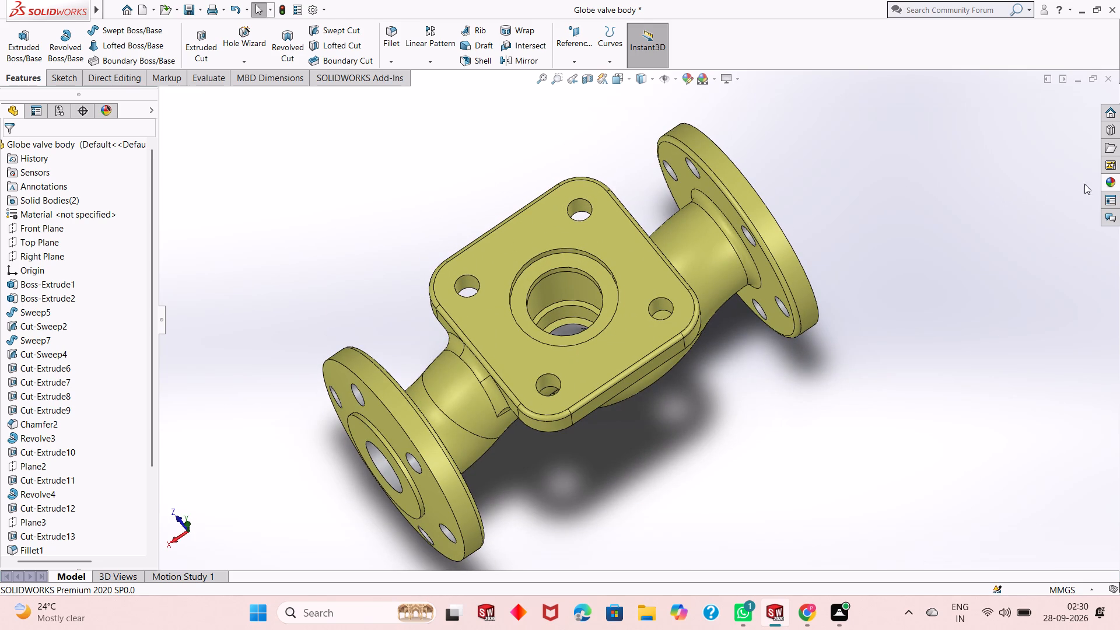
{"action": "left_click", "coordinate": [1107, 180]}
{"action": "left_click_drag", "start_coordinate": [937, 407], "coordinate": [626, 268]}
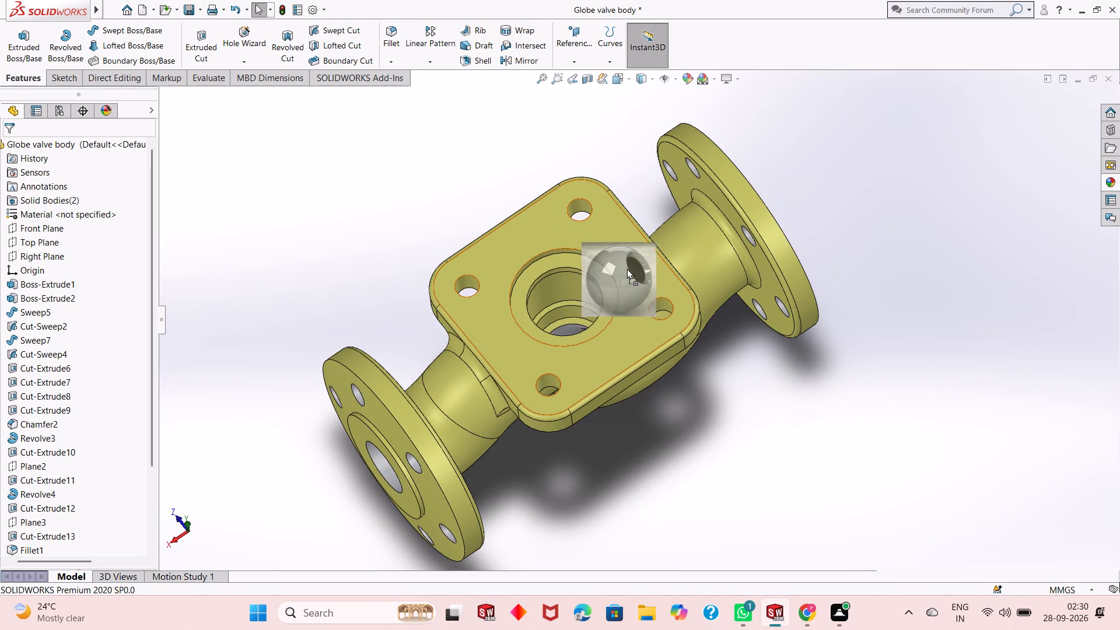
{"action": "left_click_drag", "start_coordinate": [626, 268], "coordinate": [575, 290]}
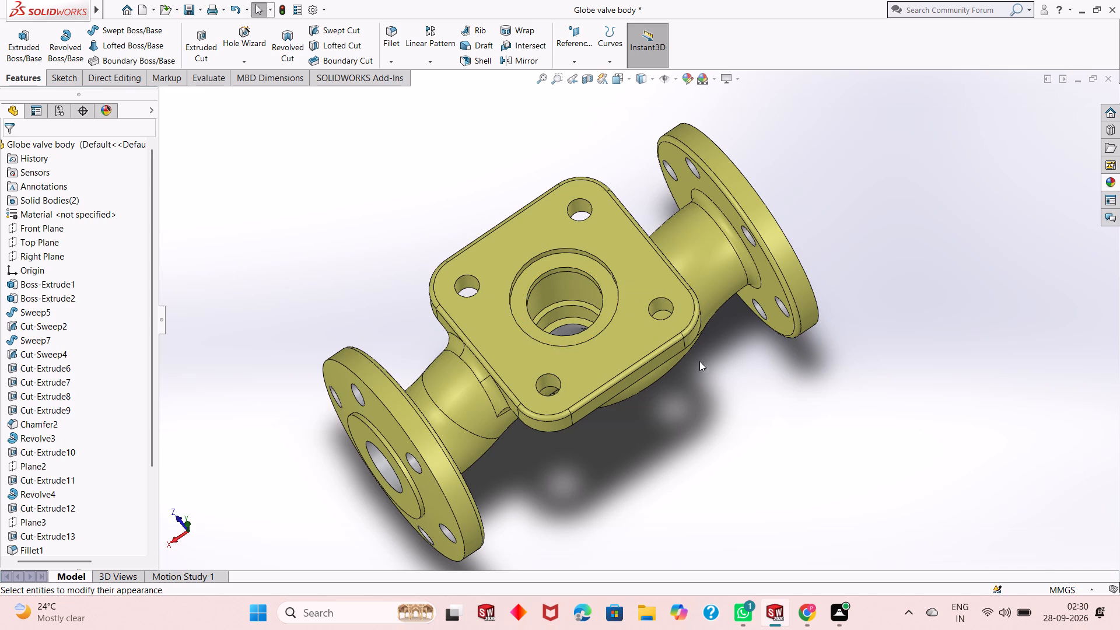
Apply the polished aluminum appearance to only the Cut-Extrude6 wall face of the shallow recess in the top flange.
{"action": "scroll", "coordinate": [576, 273], "scroll_direction": "down", "scroll_amount": 6}
{"action": "middle_click_drag", "start_coordinate": [561, 327], "coordinate": [558, 322]}
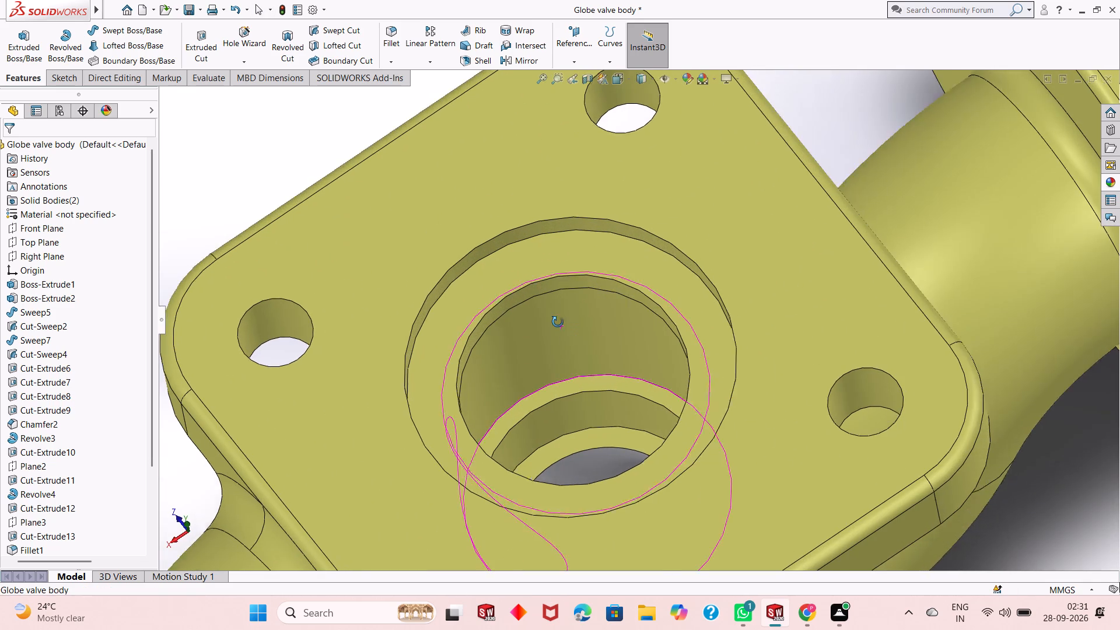
{"action": "middle_click_drag", "start_coordinate": [558, 322], "coordinate": [555, 299]}
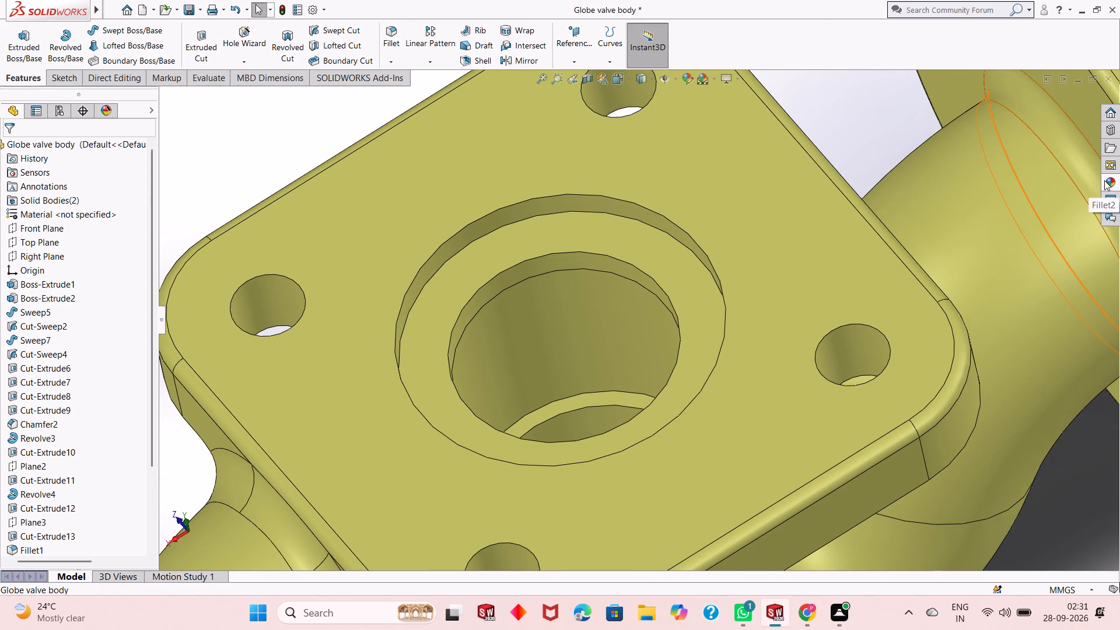
{"action": "left_click", "coordinate": [1109, 180]}
{"action": "left_click_drag", "start_coordinate": [926, 411], "coordinate": [563, 195]}
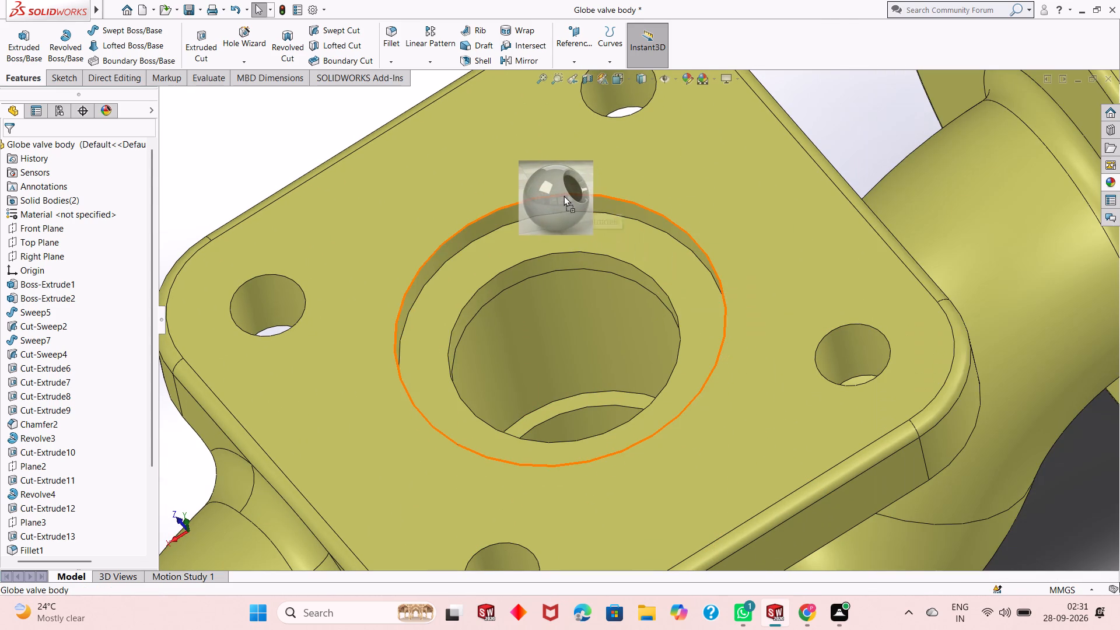
{"action": "left_click_drag", "start_coordinate": [563, 195], "coordinate": [544, 204]}
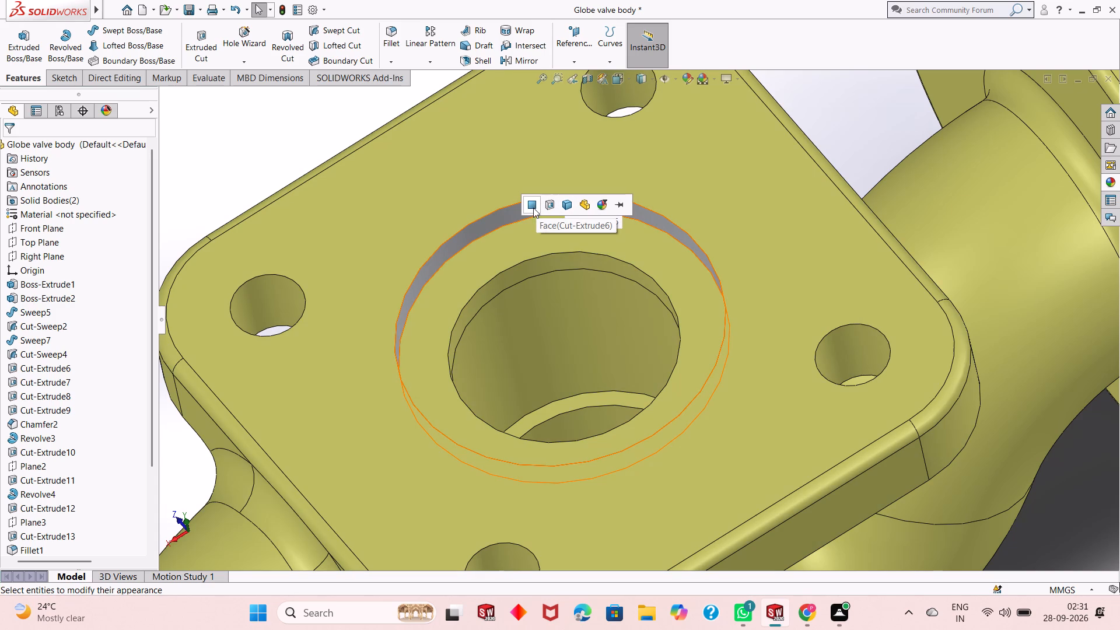
{"action": "left_click", "coordinate": [533, 208]}
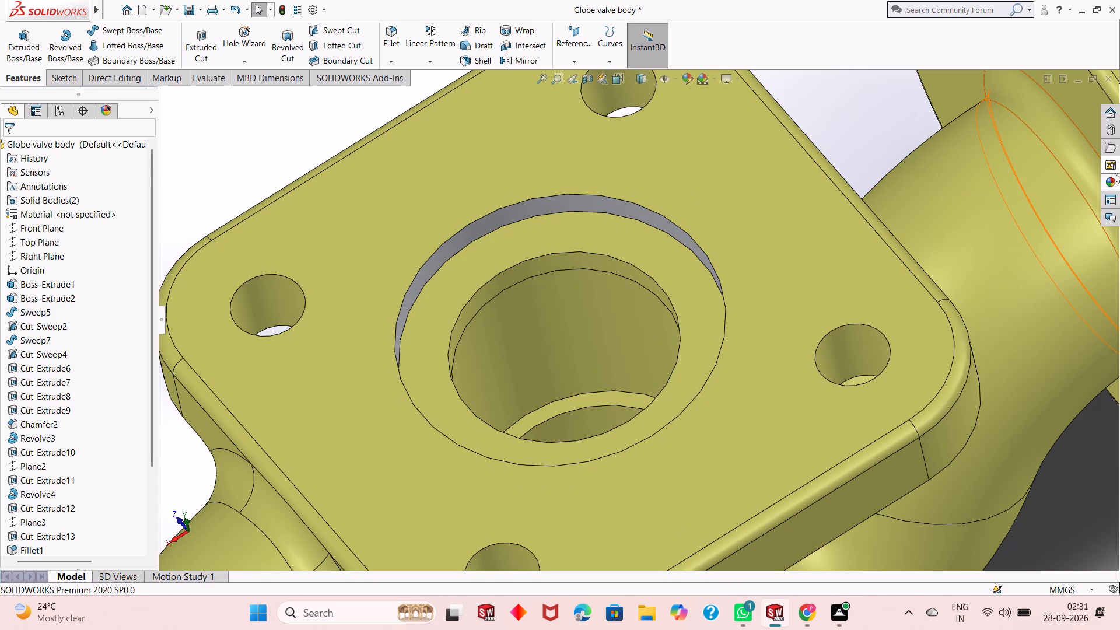
Apply the polished aluminum appearance to only the Cut-Extrude7 wall face at the upper rim of the top flange's central bore.
{"action": "left_click", "coordinate": [1111, 181]}
{"action": "left_click_drag", "start_coordinate": [934, 404], "coordinate": [584, 297]}
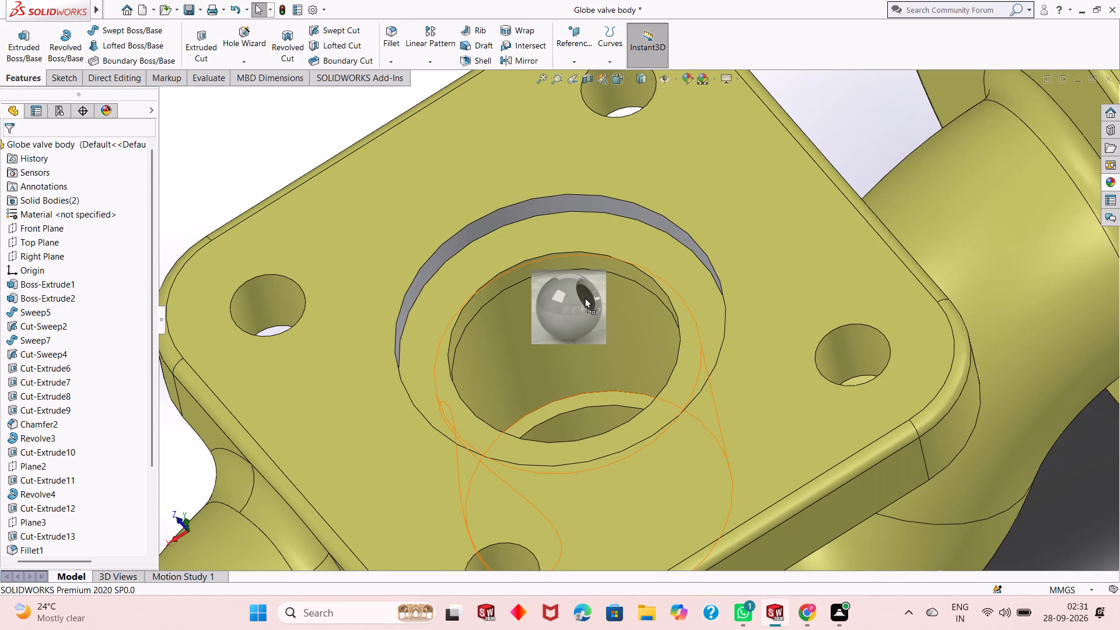
{"action": "left_click_drag", "start_coordinate": [584, 297], "coordinate": [555, 265]}
{"action": "left_click", "coordinate": [558, 262]}
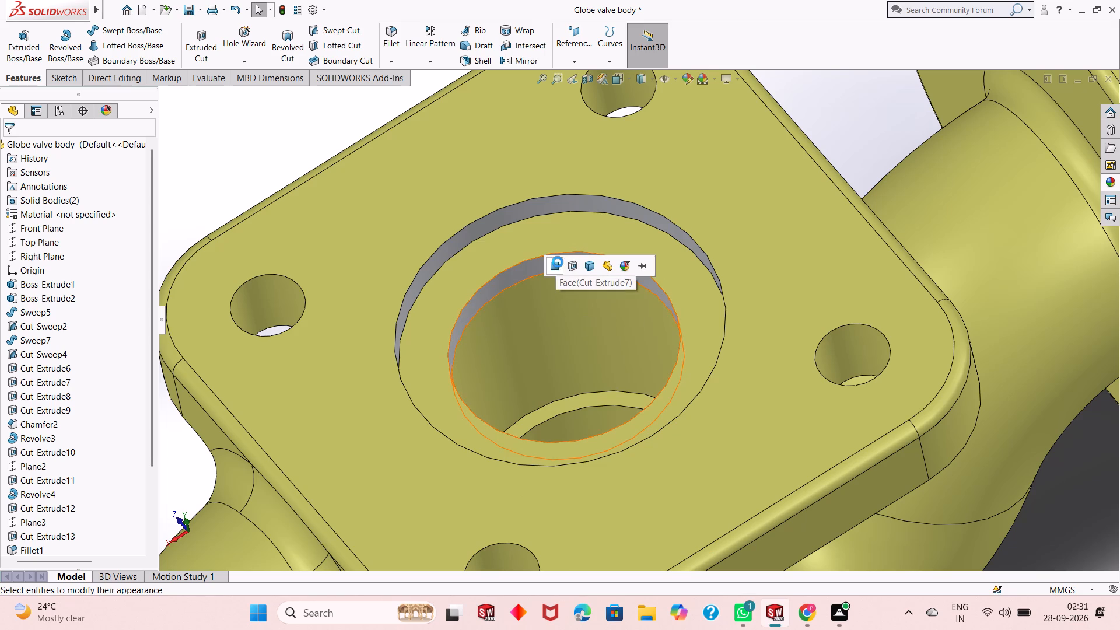
{"action": "left_click", "coordinate": [558, 262]}
{"action": "key", "text": "Escape"}
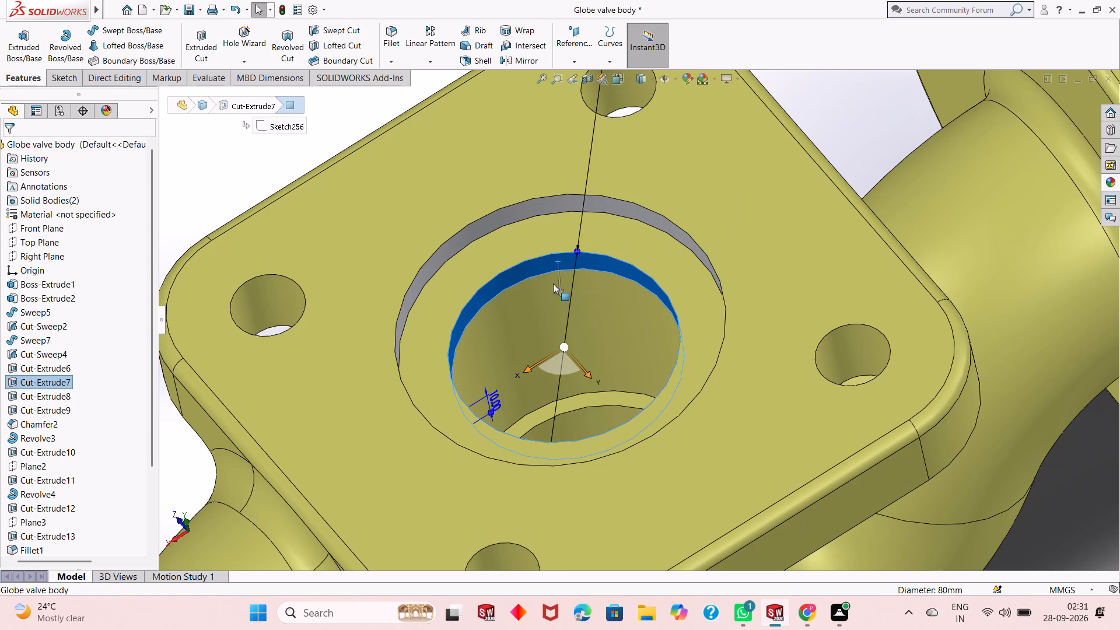
{"action": "key", "text": "Escape"}
Apply the polished aluminum appearance to only the Cut-Extrude8 cylindrical wall face inside the top flange's central bore.
{"action": "middle_click_drag", "start_coordinate": [539, 335], "coordinate": [545, 369]}
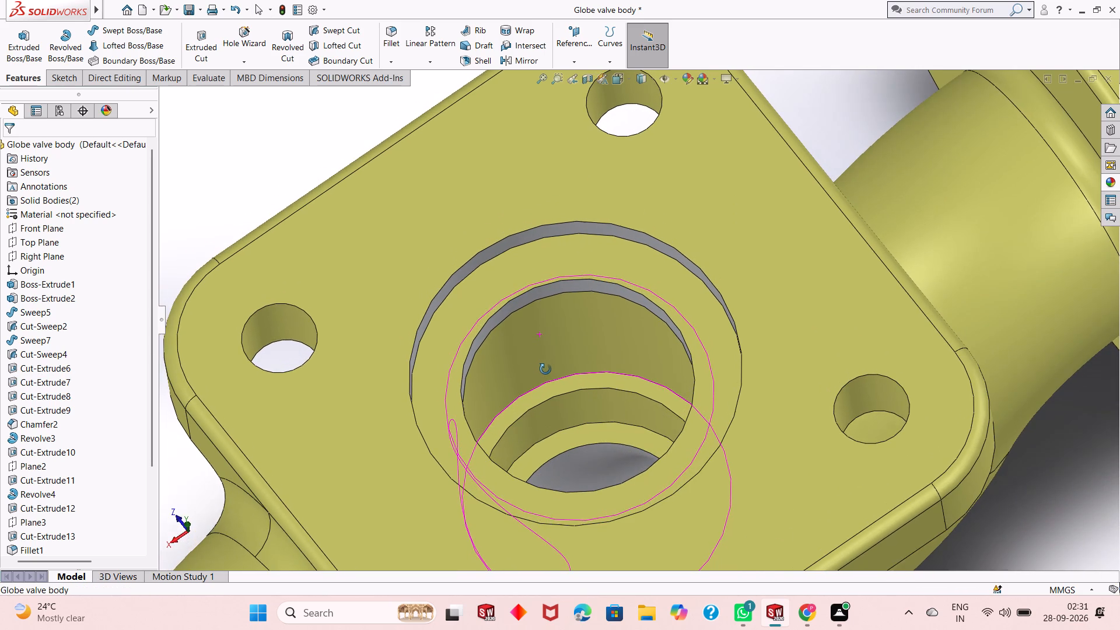
{"action": "middle_click_drag", "start_coordinate": [545, 369], "coordinate": [537, 272]}
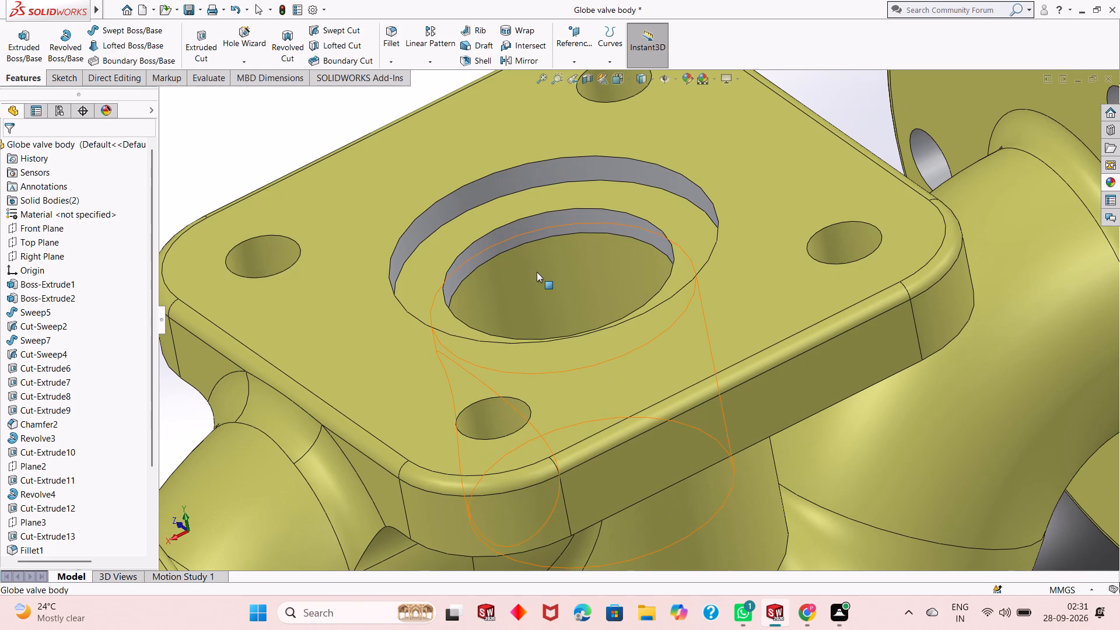
{"action": "left_click", "coordinate": [1113, 184]}
{"action": "middle_click_drag", "start_coordinate": [538, 251], "coordinate": [558, 358]}
{"action": "scroll", "coordinate": [559, 357], "scroll_direction": "up", "scroll_amount": 1}
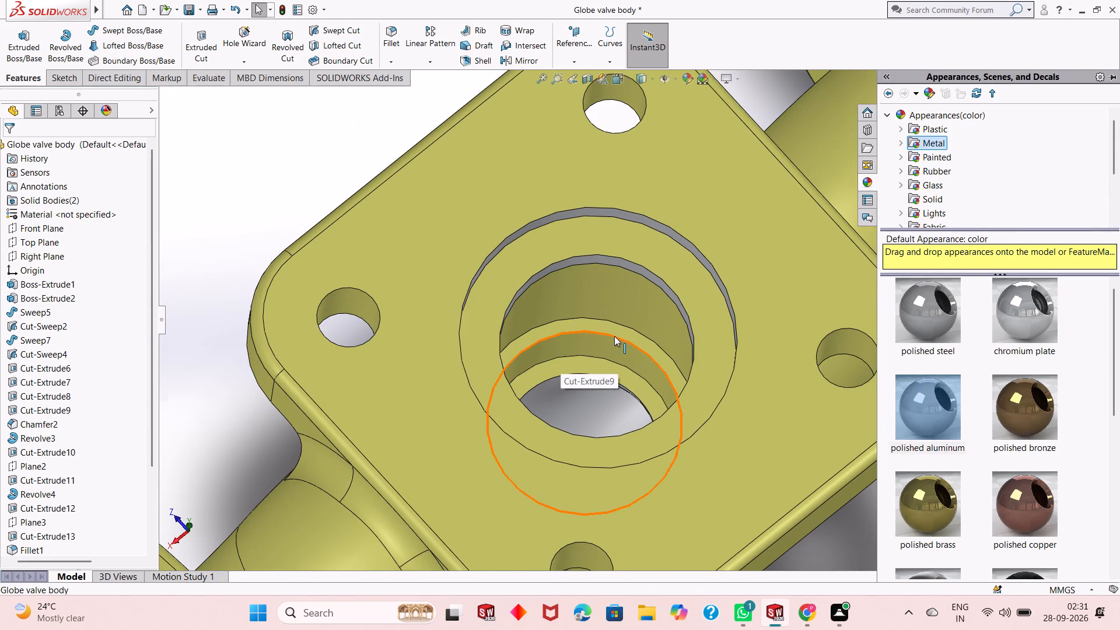
{"action": "scroll", "coordinate": [614, 336], "scroll_direction": "down", "scroll_amount": 1}
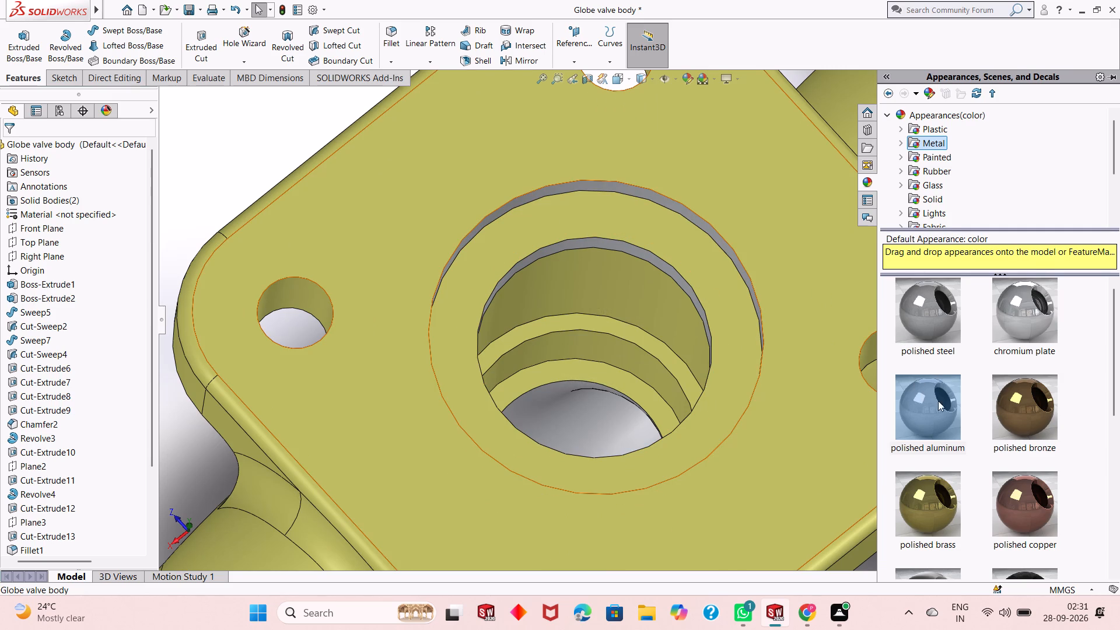
{"action": "left_click_drag", "start_coordinate": [938, 412], "coordinate": [590, 286]}
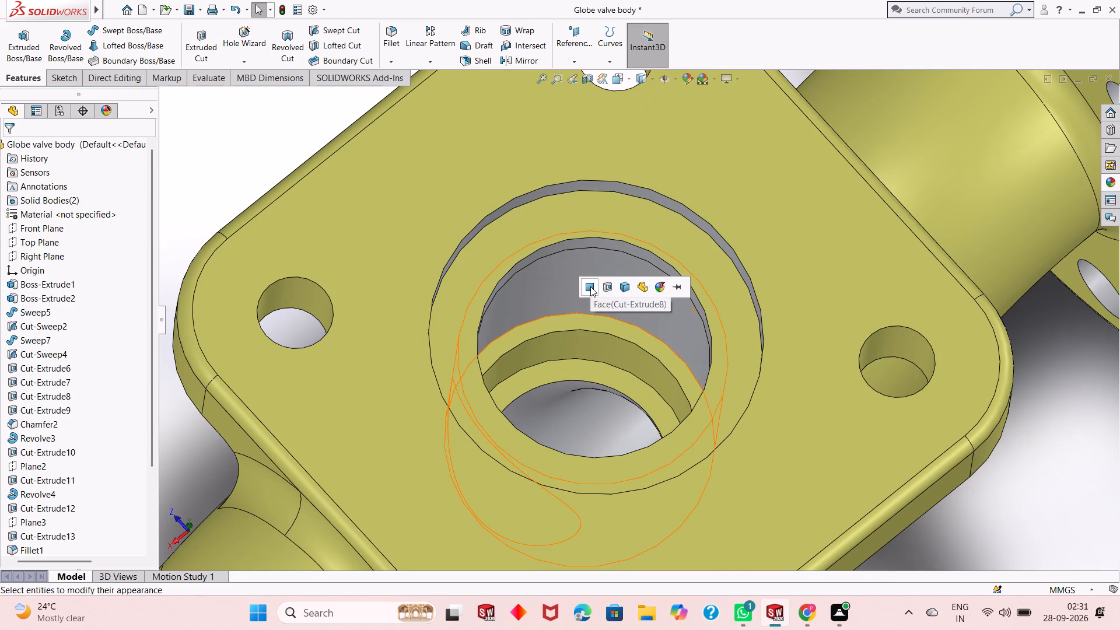
{"action": "left_click", "coordinate": [590, 286]}
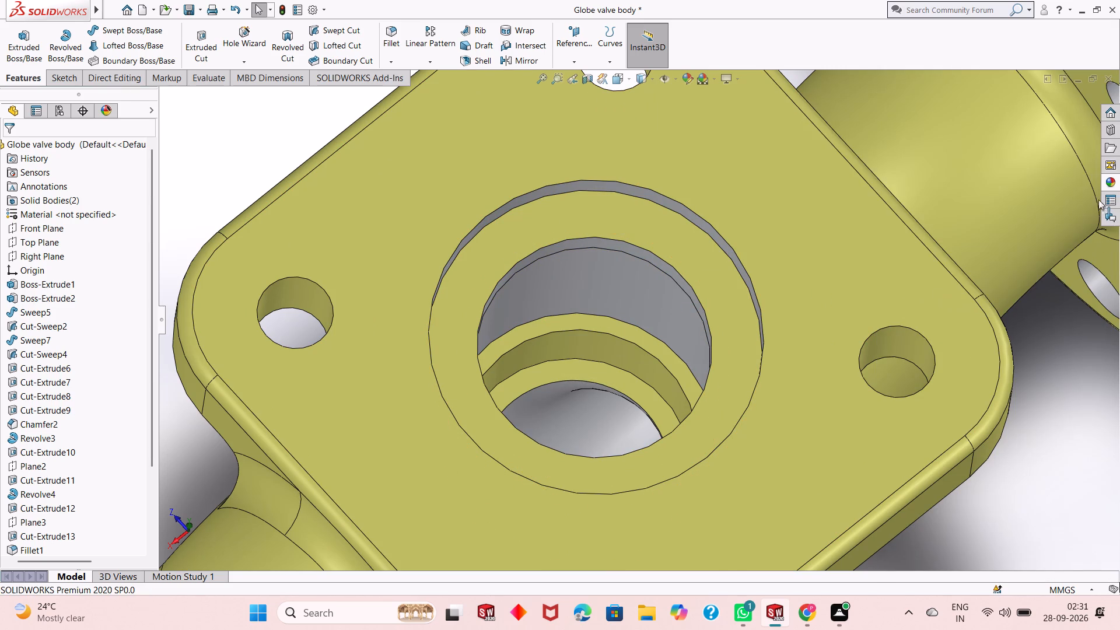
Apply the polished aluminum appearance to the Cut-Extrude9 wall face of the lower step inside the central bore.
{"action": "left_click", "coordinate": [1111, 181]}
{"action": "scroll", "coordinate": [640, 440], "scroll_direction": "down", "scroll_amount": 4}
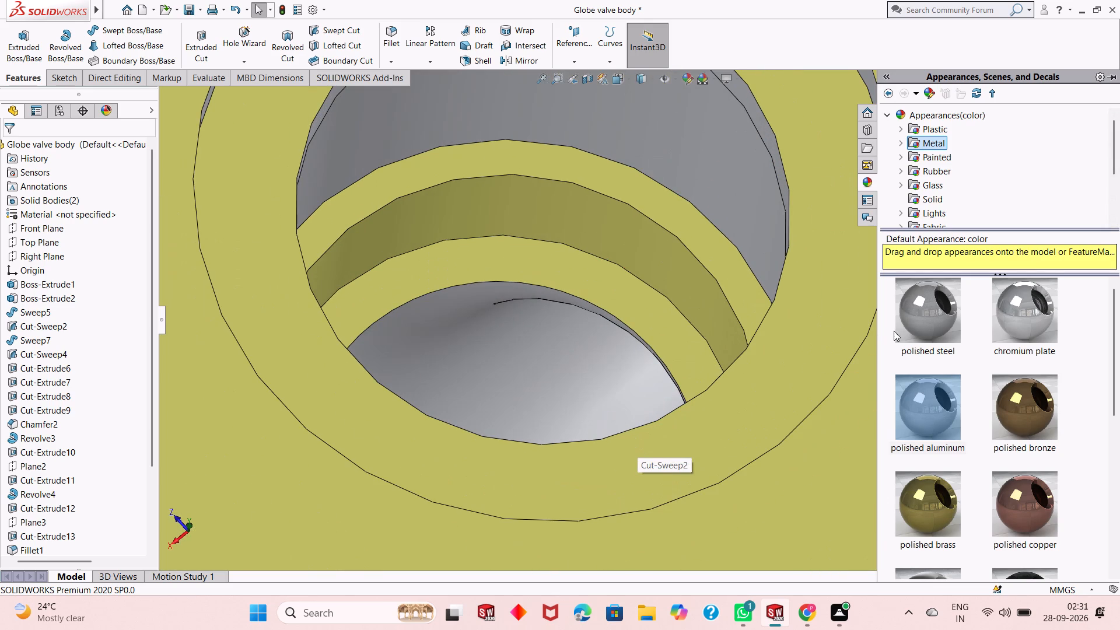
{"action": "left_click_drag", "start_coordinate": [928, 414], "coordinate": [571, 227]}
{"action": "left_click", "coordinate": [571, 227]}
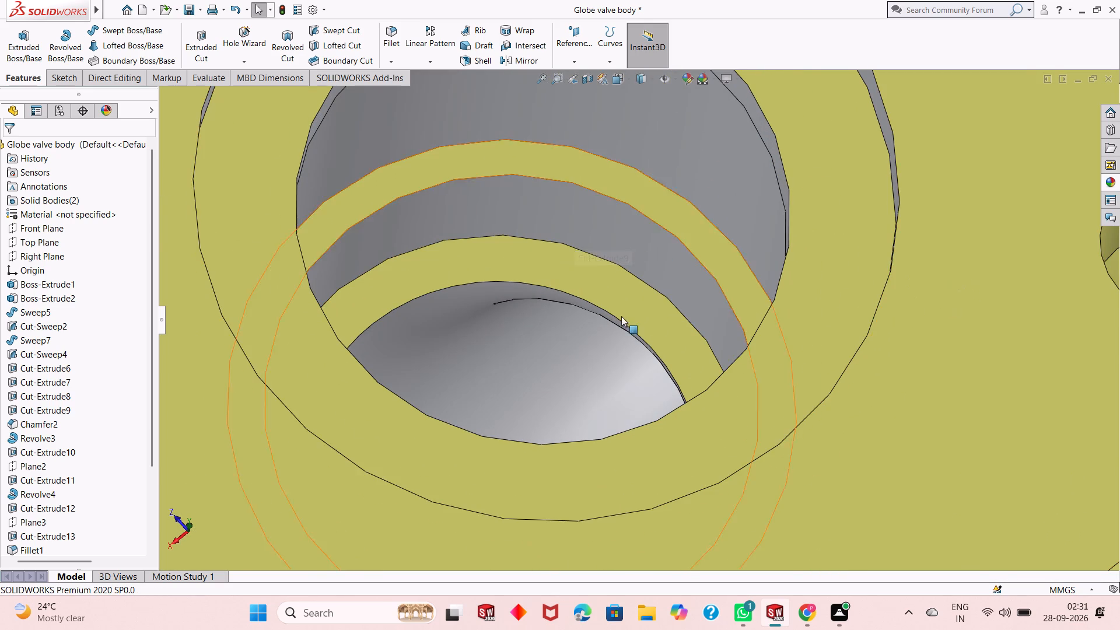
Examine the wall faces inside the top flange's central bore and the square flange's bolt holes from several angles.
{"action": "scroll", "coordinate": [576, 330], "scroll_direction": "up", "scroll_amount": 2}
{"action": "middle_click_drag", "start_coordinate": [575, 331], "coordinate": [557, 300]}
{"action": "scroll", "coordinate": [556, 298], "scroll_direction": "up", "scroll_amount": 1}
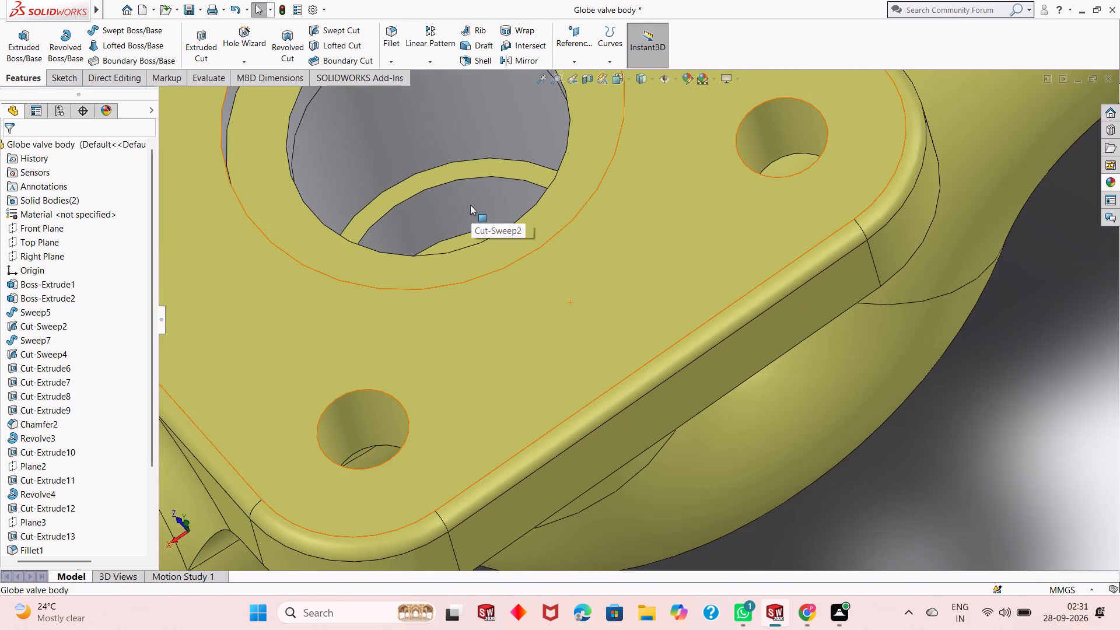
{"action": "middle_click_drag", "start_coordinate": [470, 222], "coordinate": [494, 316]}
{"action": "scroll", "coordinate": [493, 316], "scroll_direction": "up", "scroll_amount": 5}
{"action": "middle_click_drag", "start_coordinate": [657, 421], "coordinate": [640, 346]}
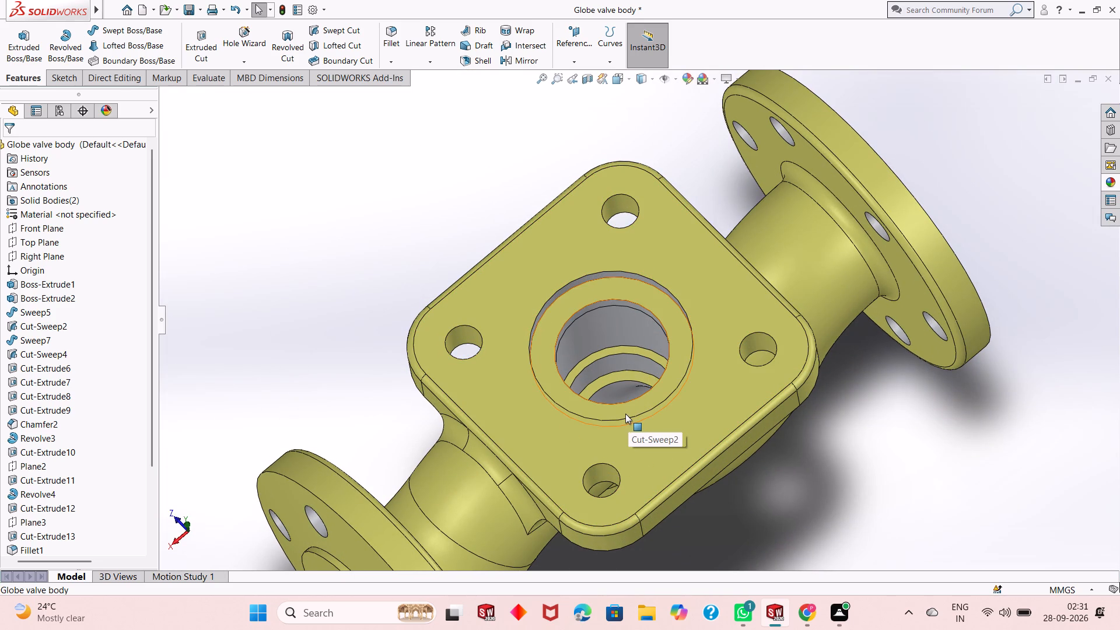
{"action": "middle_click_drag", "start_coordinate": [626, 416], "coordinate": [626, 377]}
{"action": "middle_click_drag", "start_coordinate": [625, 359], "coordinate": [627, 328]}
{"action": "middle_click_drag", "start_coordinate": [627, 328], "coordinate": [635, 444]}
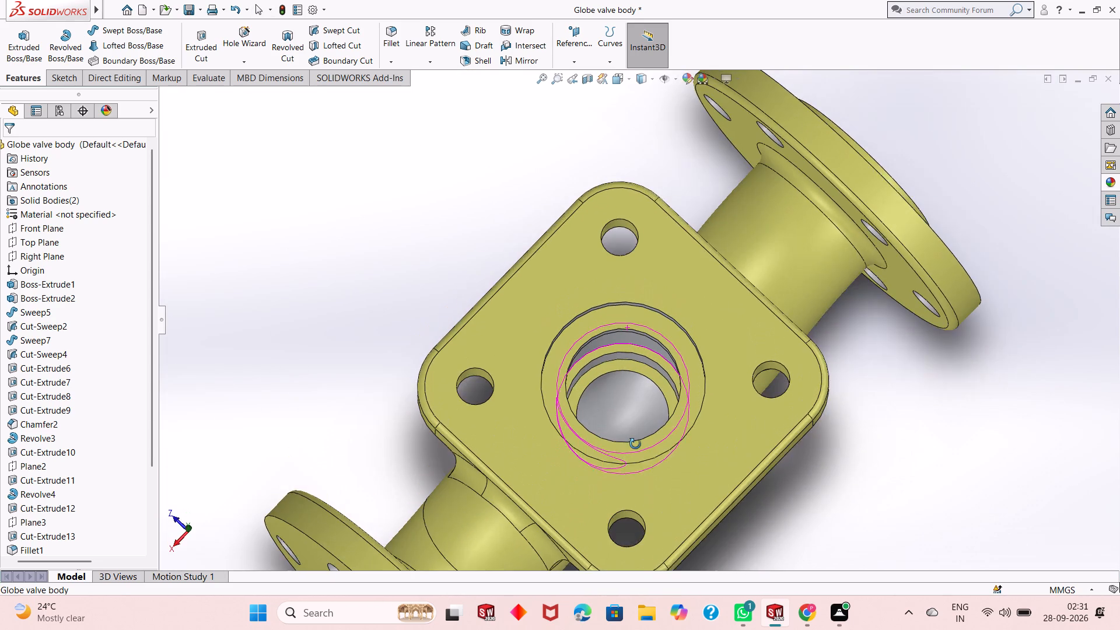
{"action": "middle_click_drag", "start_coordinate": [635, 444], "coordinate": [623, 349]}
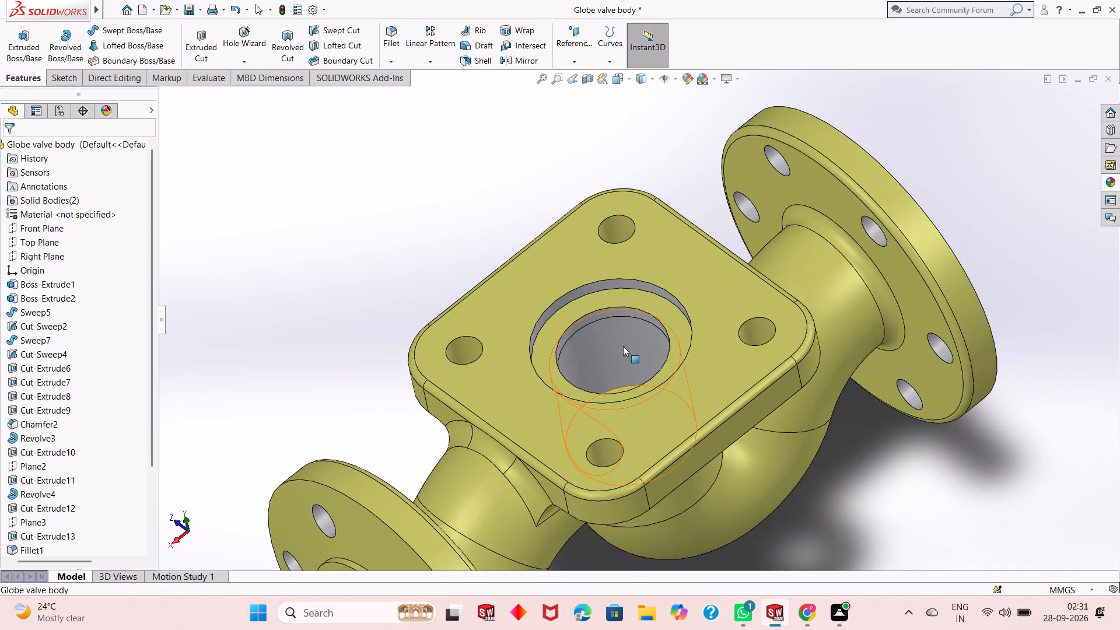
{"action": "scroll", "coordinate": [623, 346], "scroll_direction": "up", "scroll_amount": 3}
{"action": "middle_click_drag", "start_coordinate": [638, 346], "coordinate": [640, 386]}
{"action": "scroll", "coordinate": [639, 376], "scroll_direction": "down", "scroll_amount": 2}
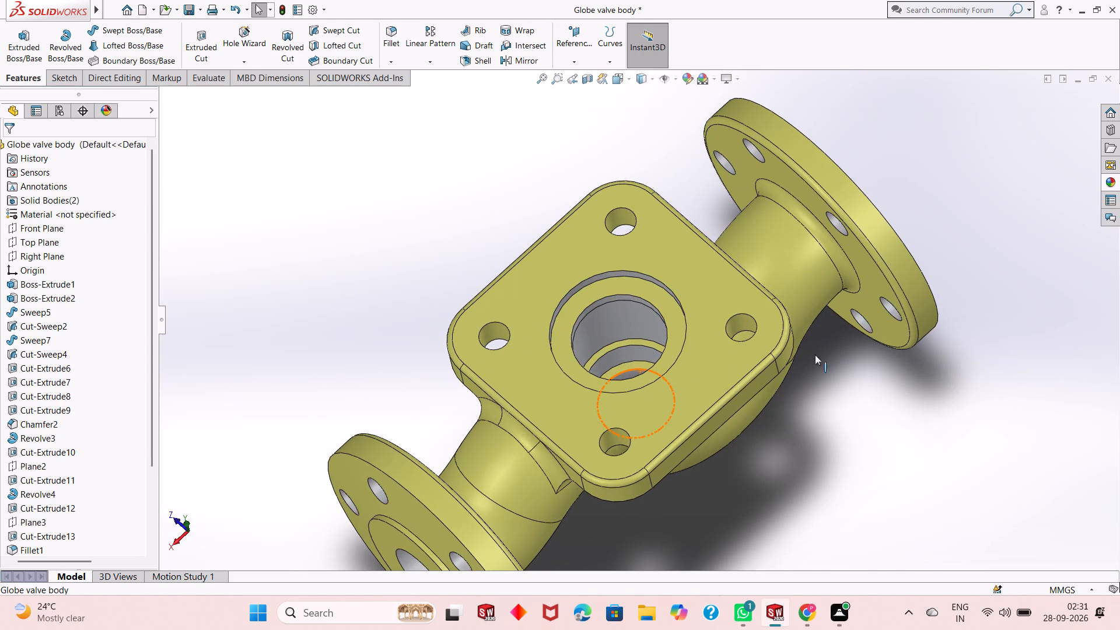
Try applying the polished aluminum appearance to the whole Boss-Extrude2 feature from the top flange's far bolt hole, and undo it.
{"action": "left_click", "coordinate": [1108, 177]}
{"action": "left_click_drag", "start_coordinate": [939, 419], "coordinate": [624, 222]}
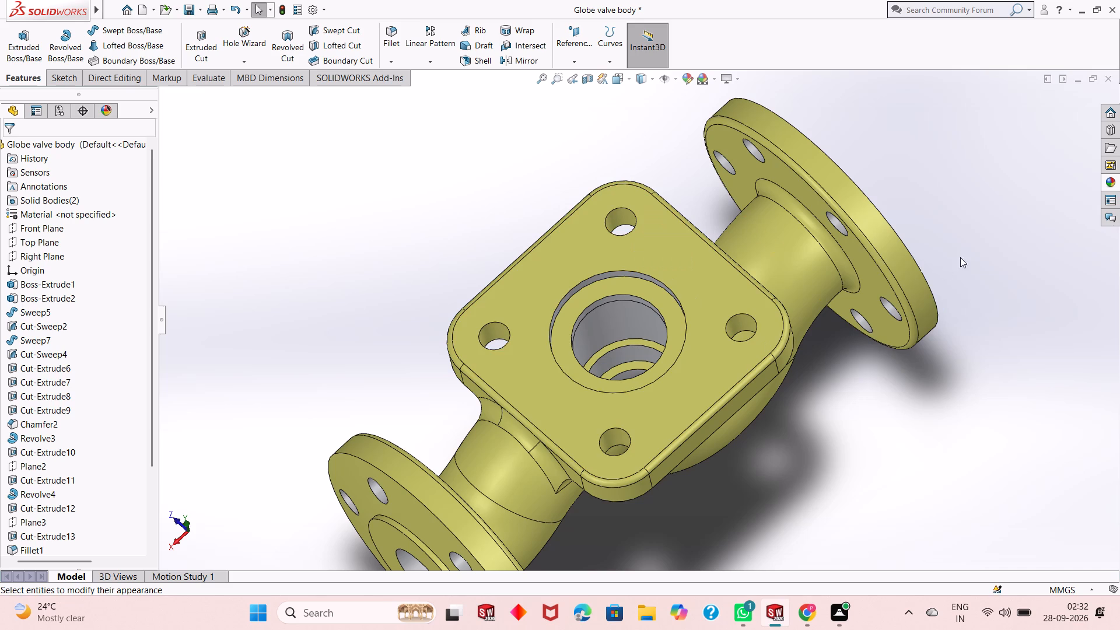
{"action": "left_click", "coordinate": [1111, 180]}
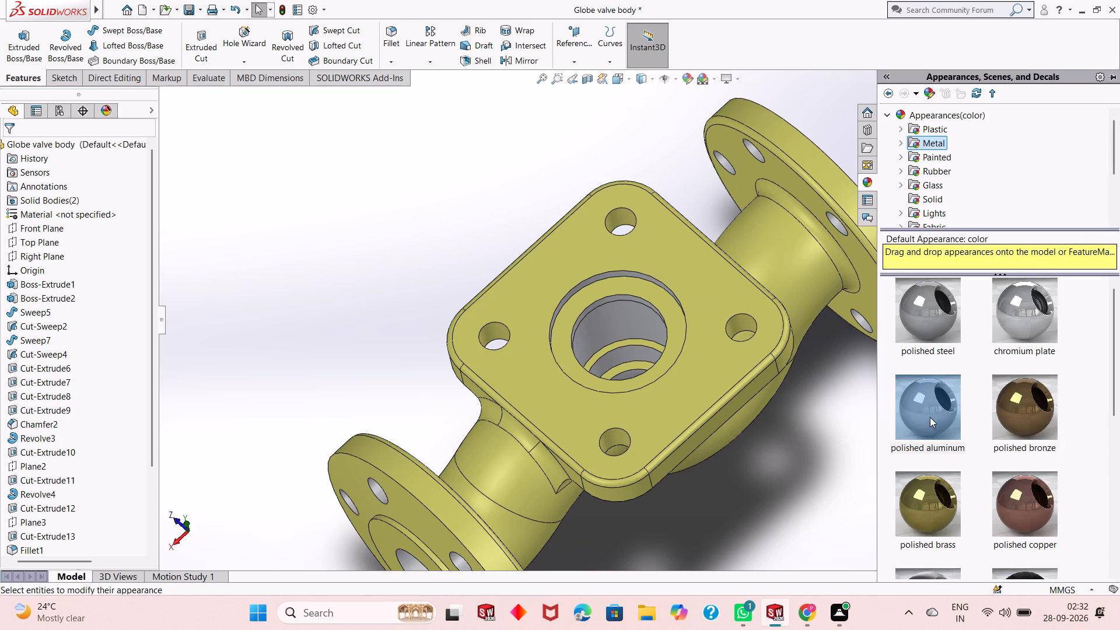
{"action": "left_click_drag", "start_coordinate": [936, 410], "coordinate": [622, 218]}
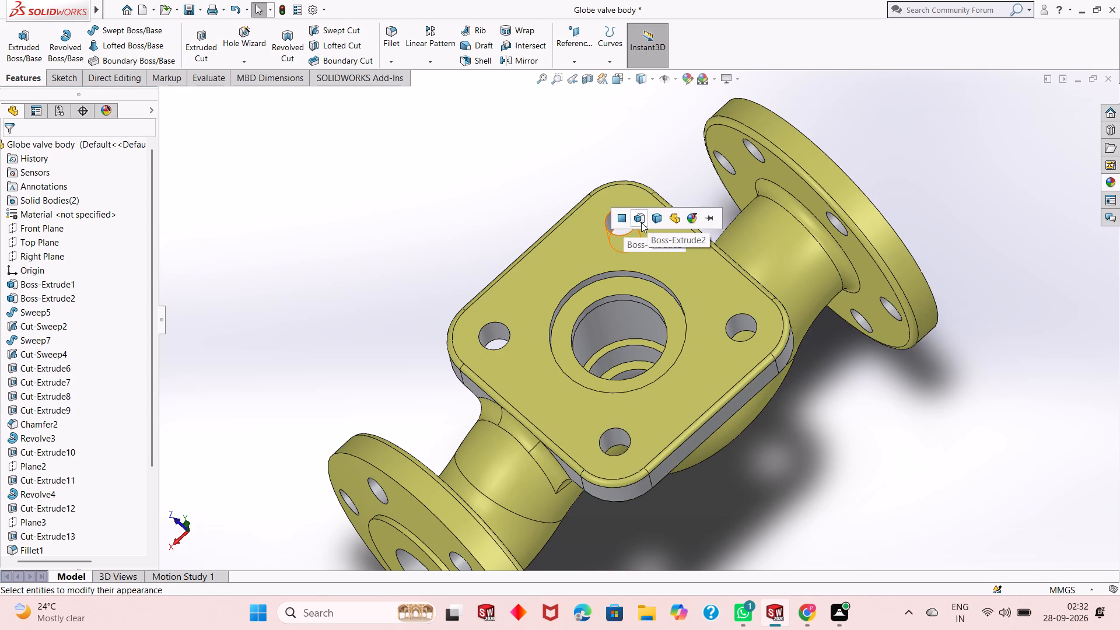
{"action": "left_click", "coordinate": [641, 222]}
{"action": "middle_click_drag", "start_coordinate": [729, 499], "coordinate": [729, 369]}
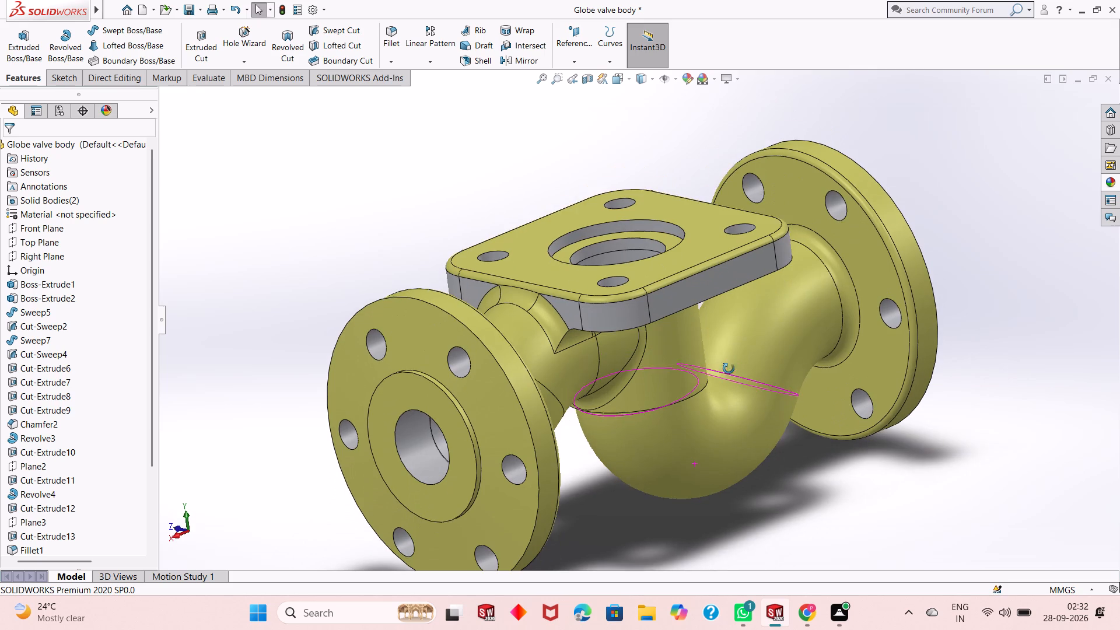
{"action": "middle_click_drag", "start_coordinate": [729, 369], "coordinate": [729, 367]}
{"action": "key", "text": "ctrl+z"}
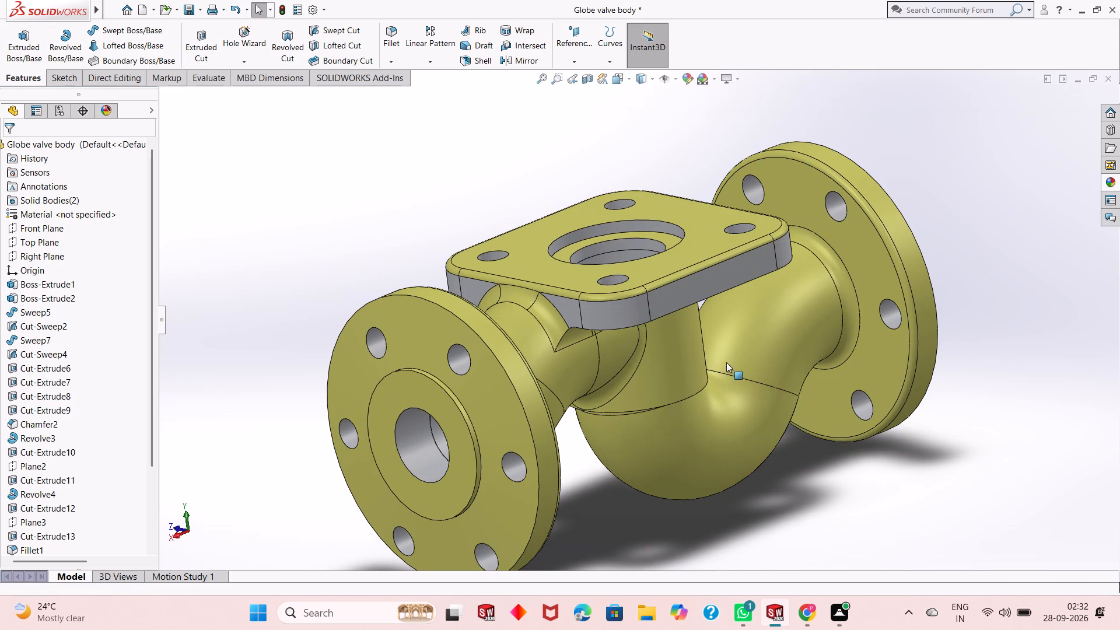
Apply the polished aluminum appearance to only the wall face of the far corner bolt hole in the top flange.
{"action": "middle_click_drag", "start_coordinate": [652, 255], "coordinate": [653, 327]}
{"action": "scroll", "coordinate": [626, 177], "scroll_direction": "down", "scroll_amount": 2}
{"action": "left_click", "coordinate": [1109, 180]}
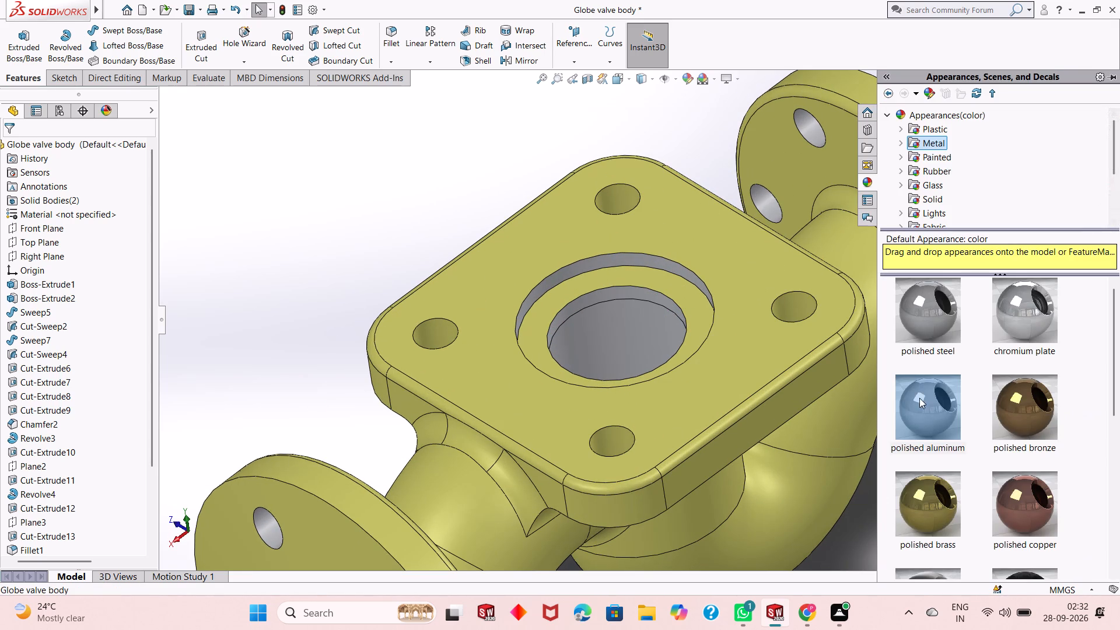
{"action": "left_click_drag", "start_coordinate": [933, 418], "coordinate": [616, 190]}
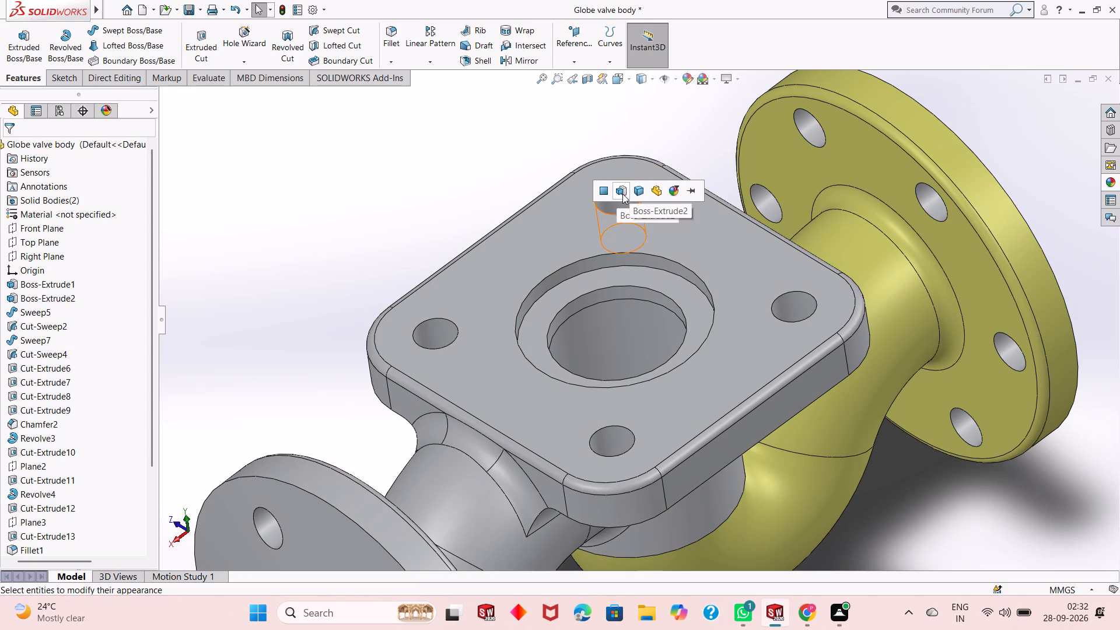
{"action": "left_click", "coordinate": [606, 194]}
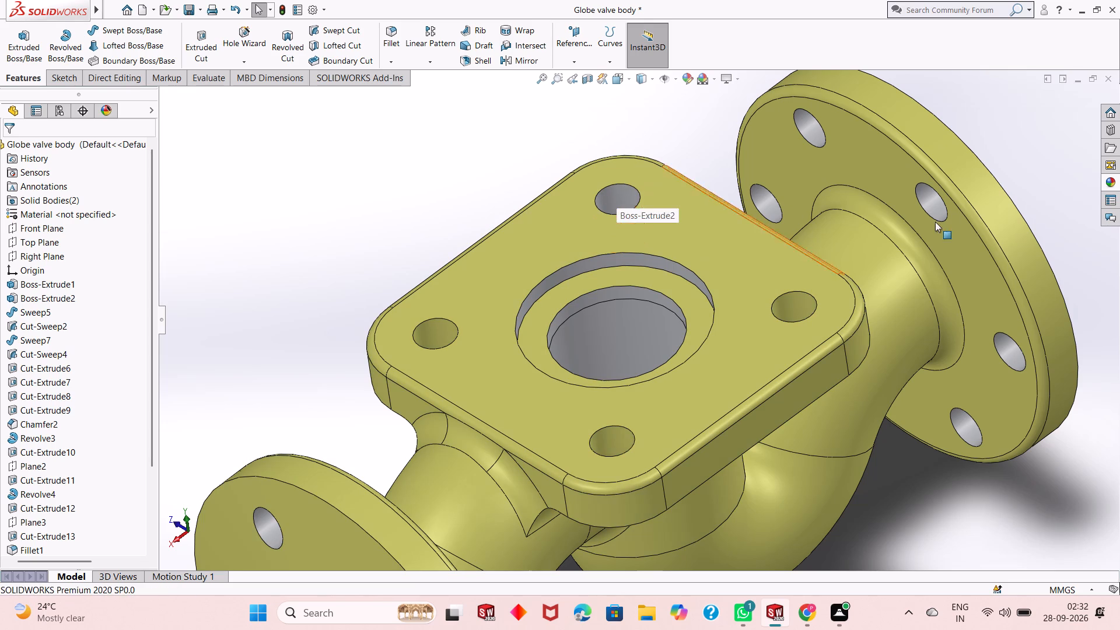
Apply the polished aluminum appearance to only the wall faces of the remaining three bolt holes in the top flange.
{"action": "left_click", "coordinate": [1115, 181]}
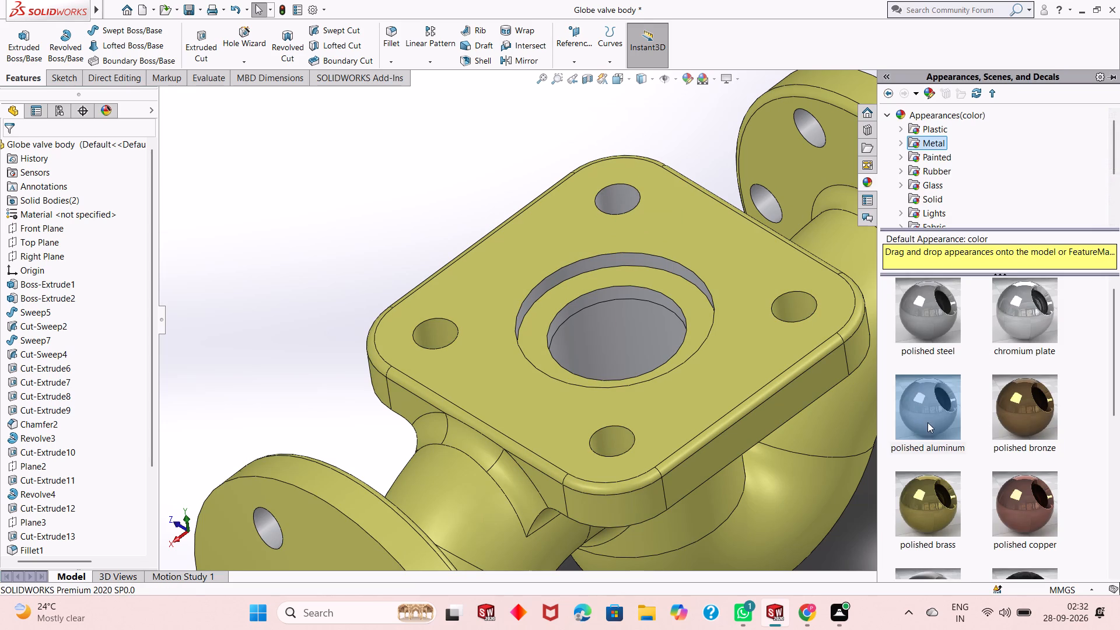
{"action": "left_click_drag", "start_coordinate": [928, 422], "coordinate": [785, 318]}
{"action": "left_click", "coordinate": [785, 318]}
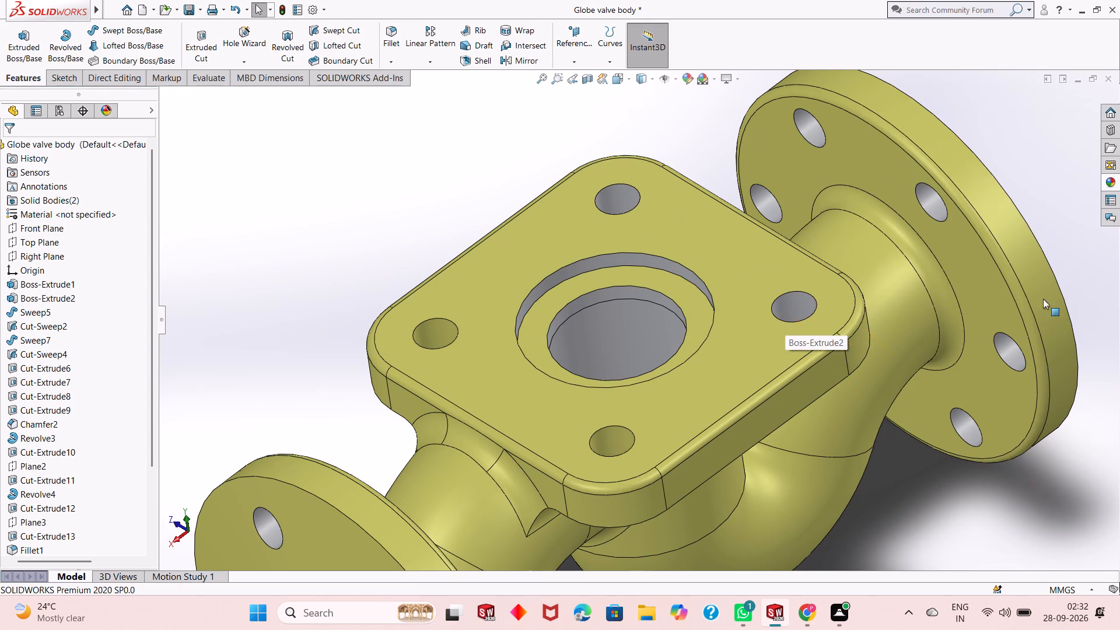
{"action": "left_click", "coordinate": [1108, 187]}
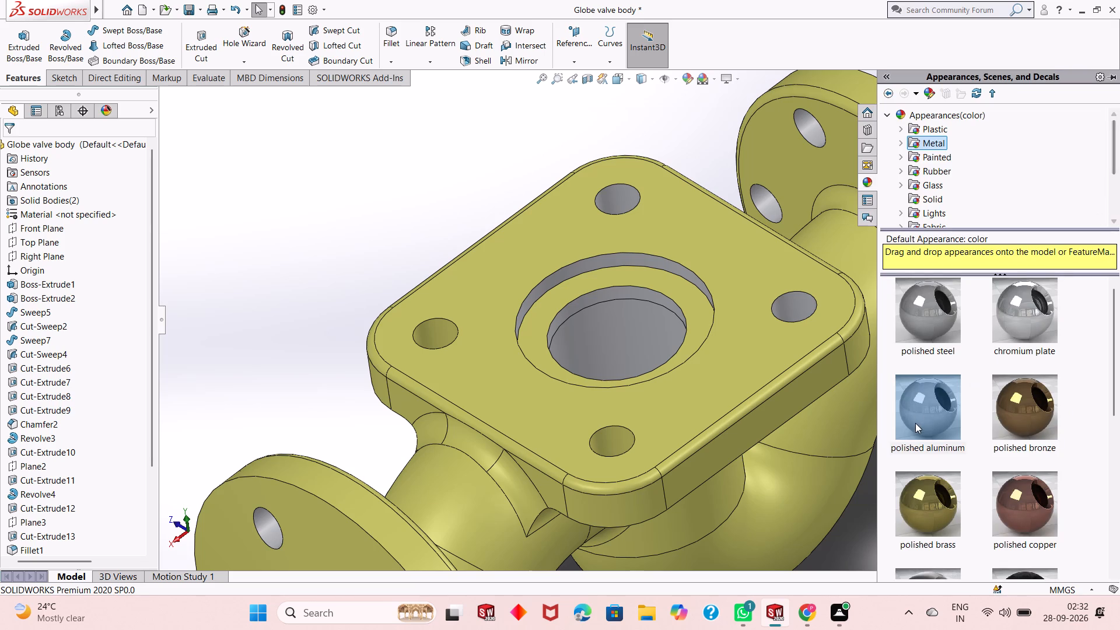
{"action": "left_click_drag", "start_coordinate": [926, 404], "coordinate": [604, 432]}
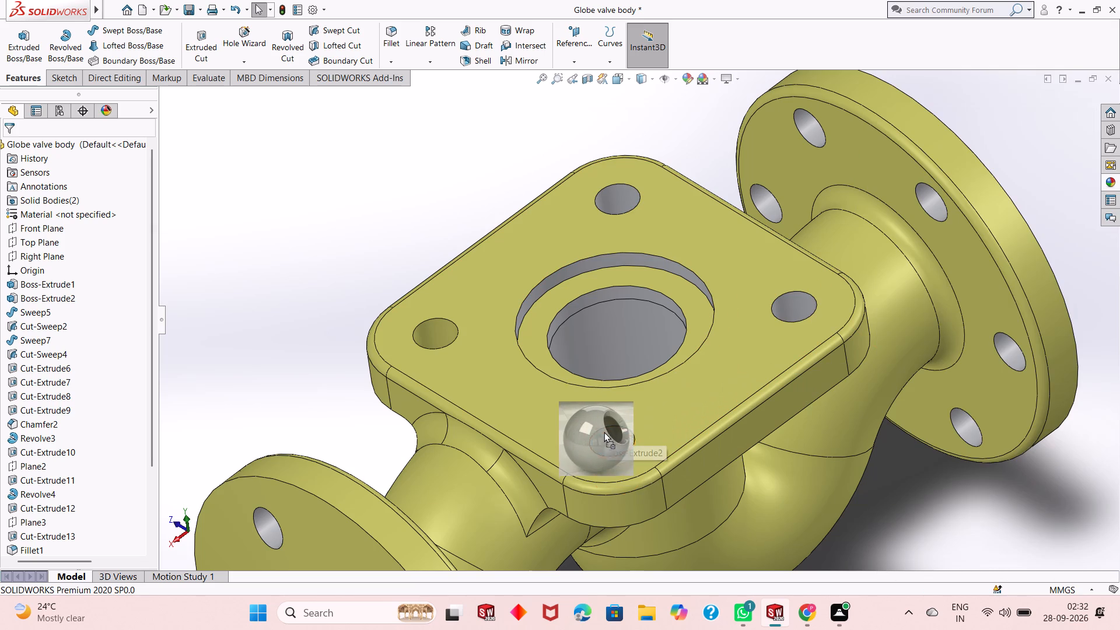
{"action": "left_click_drag", "start_coordinate": [604, 432], "coordinate": [604, 436]}
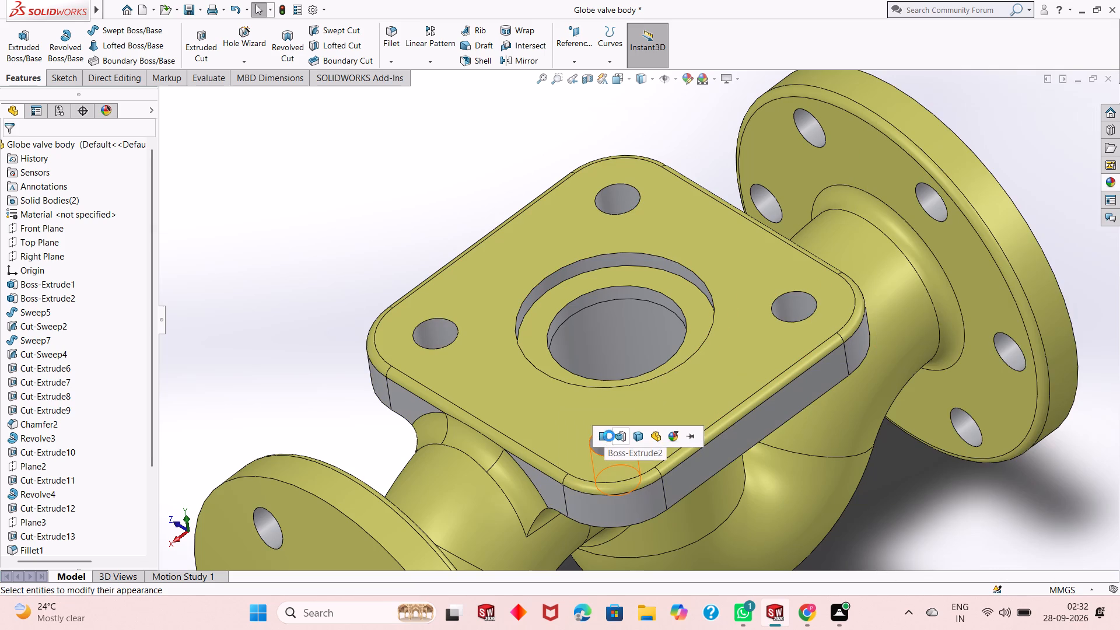
{"action": "left_click", "coordinate": [605, 436]}
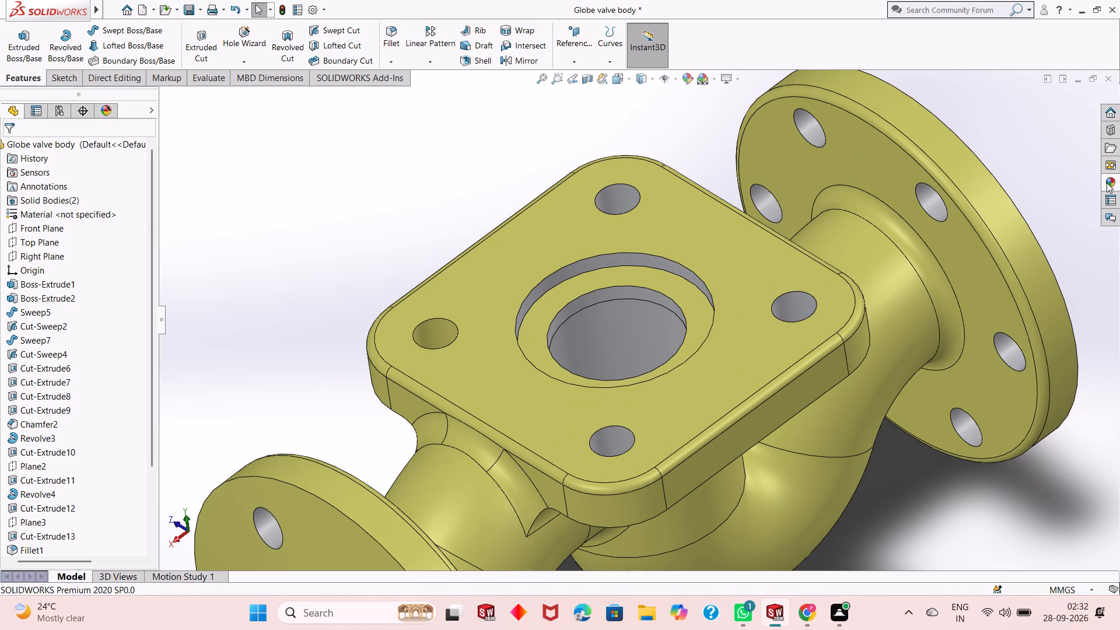
{"action": "left_click", "coordinate": [1107, 183]}
{"action": "left_click_drag", "start_coordinate": [937, 408], "coordinate": [425, 329]}
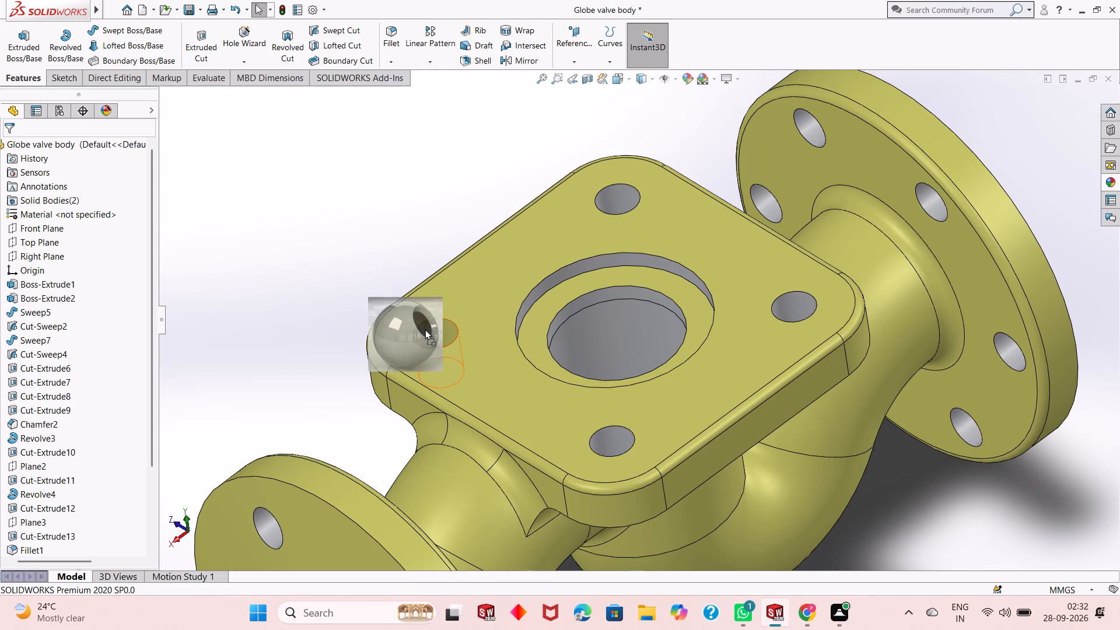
{"action": "left_click_drag", "start_coordinate": [425, 329], "coordinate": [442, 332]}
{"action": "left_click", "coordinate": [442, 332]}
Inspect the appearances on the whole valve body, including both end flanges and the top flange, from several sides.
{"action": "scroll", "coordinate": [522, 377], "scroll_direction": "up", "scroll_amount": 1}
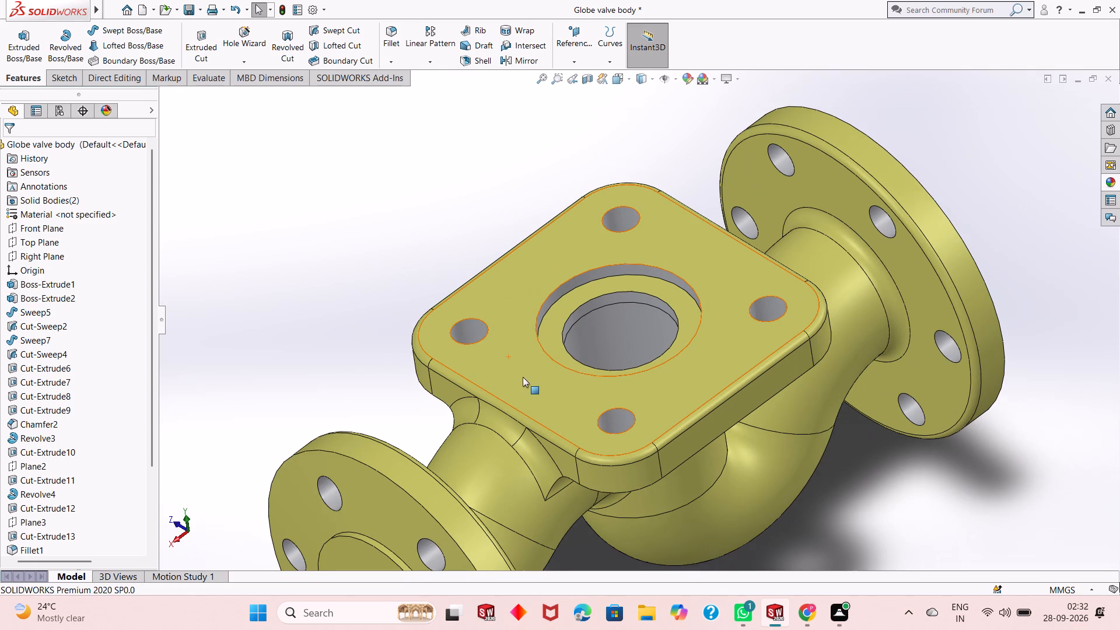
{"action": "middle_click_drag", "start_coordinate": [550, 360], "coordinate": [554, 323]}
{"action": "scroll", "coordinate": [550, 342], "scroll_direction": "up", "scroll_amount": 1}
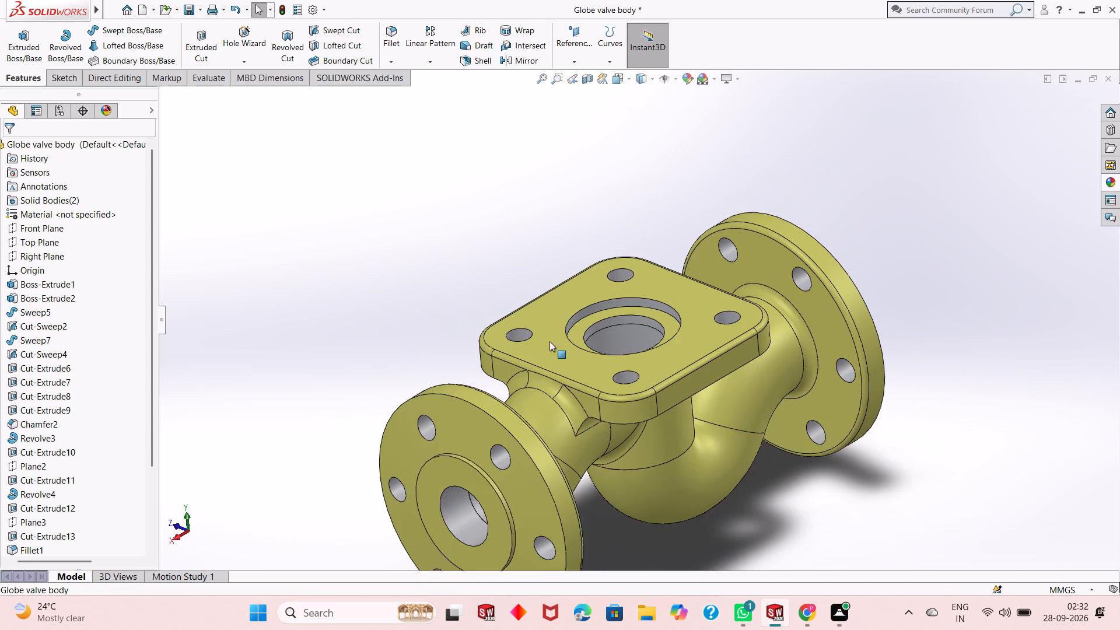
{"action": "scroll", "coordinate": [549, 341], "scroll_direction": "up", "scroll_amount": 2}
{"action": "middle_click_drag", "start_coordinate": [636, 398], "coordinate": [626, 369]}
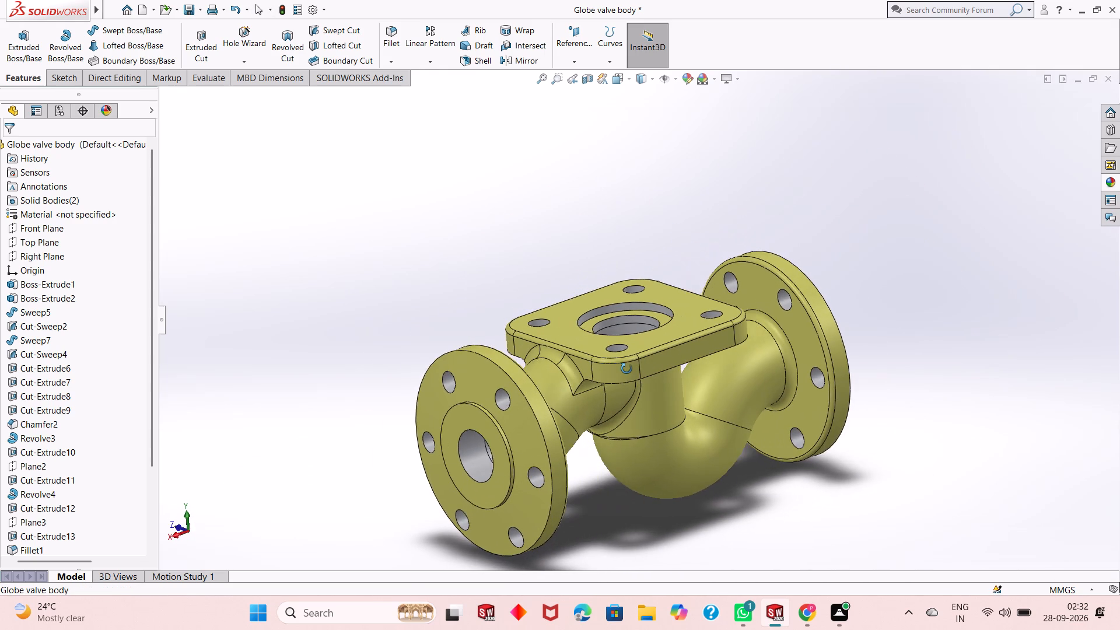
{"action": "middle_click_drag", "start_coordinate": [626, 369], "coordinate": [621, 369]}
{"action": "scroll", "coordinate": [618, 371], "scroll_direction": "up", "scroll_amount": 2}
{"action": "middle_click_drag", "start_coordinate": [622, 405], "coordinate": [639, 400]}
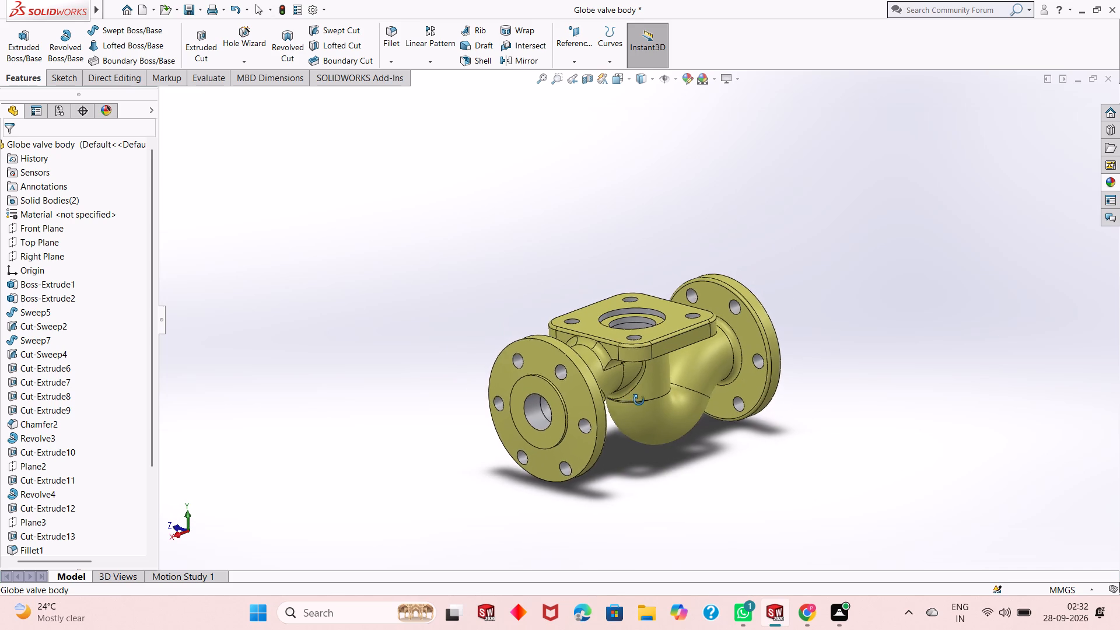
{"action": "middle_click_drag", "start_coordinate": [639, 400], "coordinate": [656, 393]}
{"action": "middle_click_drag", "start_coordinate": [653, 389], "coordinate": [710, 366]}
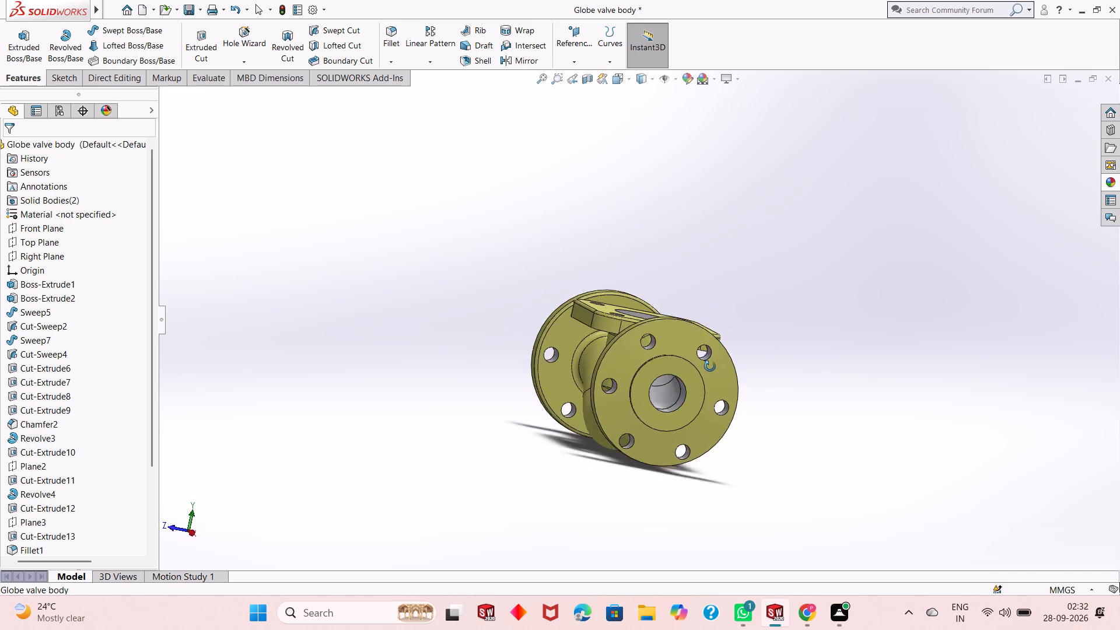
{"action": "middle_click_drag", "start_coordinate": [710, 366], "coordinate": [607, 389]}
{"action": "scroll", "coordinate": [642, 366], "scroll_direction": "down", "scroll_amount": 3}
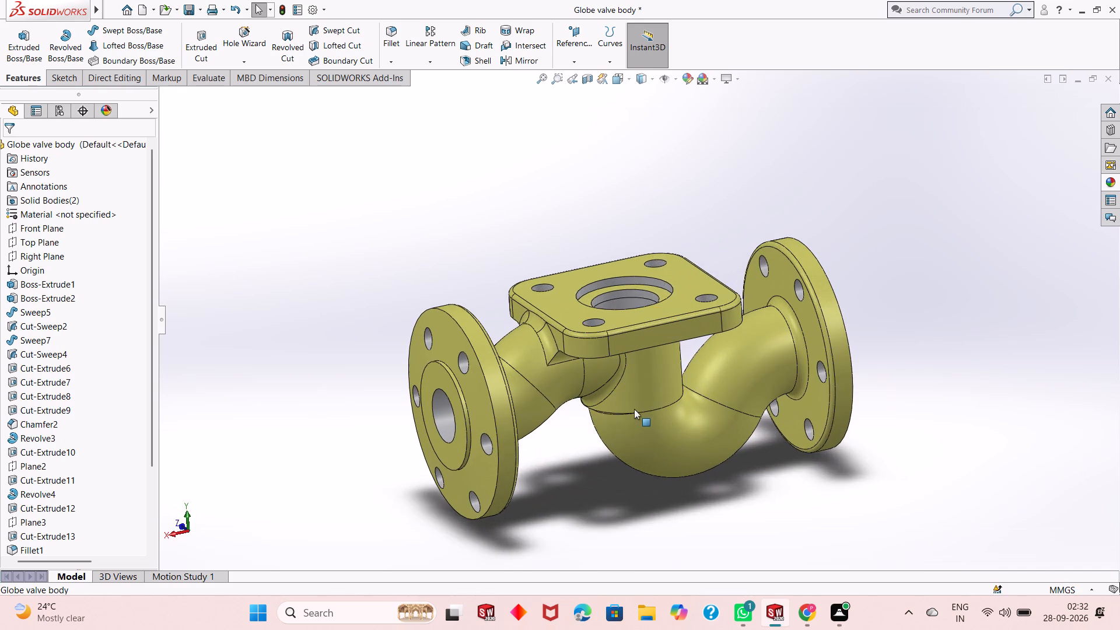
{"action": "scroll", "coordinate": [638, 390], "scroll_direction": "up", "scroll_amount": 2}
{"action": "scroll", "coordinate": [615, 342], "scroll_direction": "down", "scroll_amount": 1}
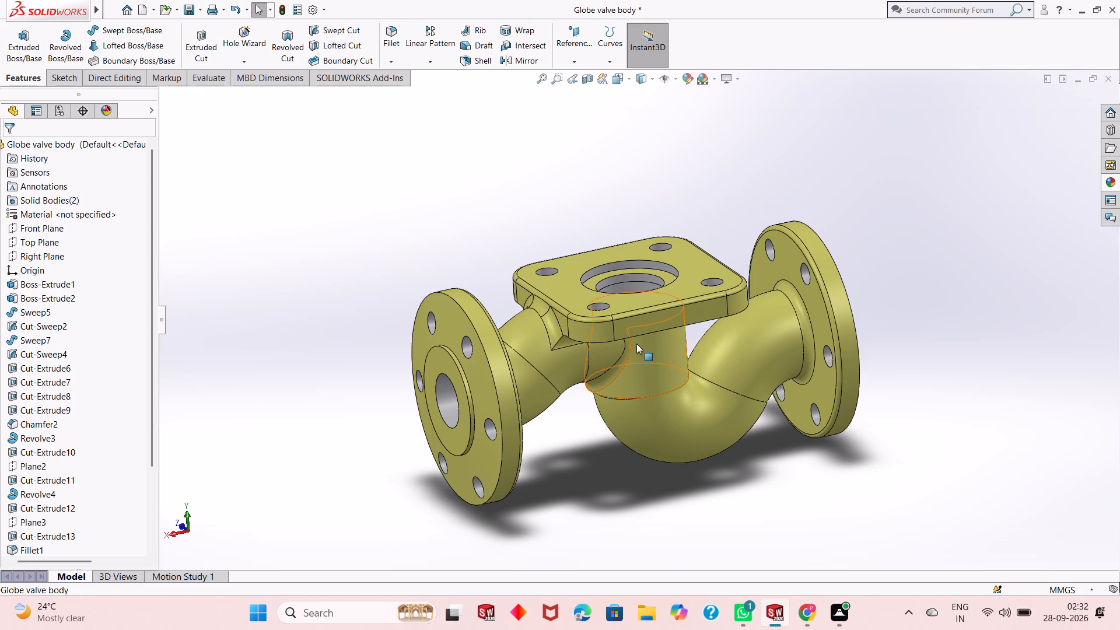
Save the globe valve body part.
{"action": "key", "text": "ctrl+s"}
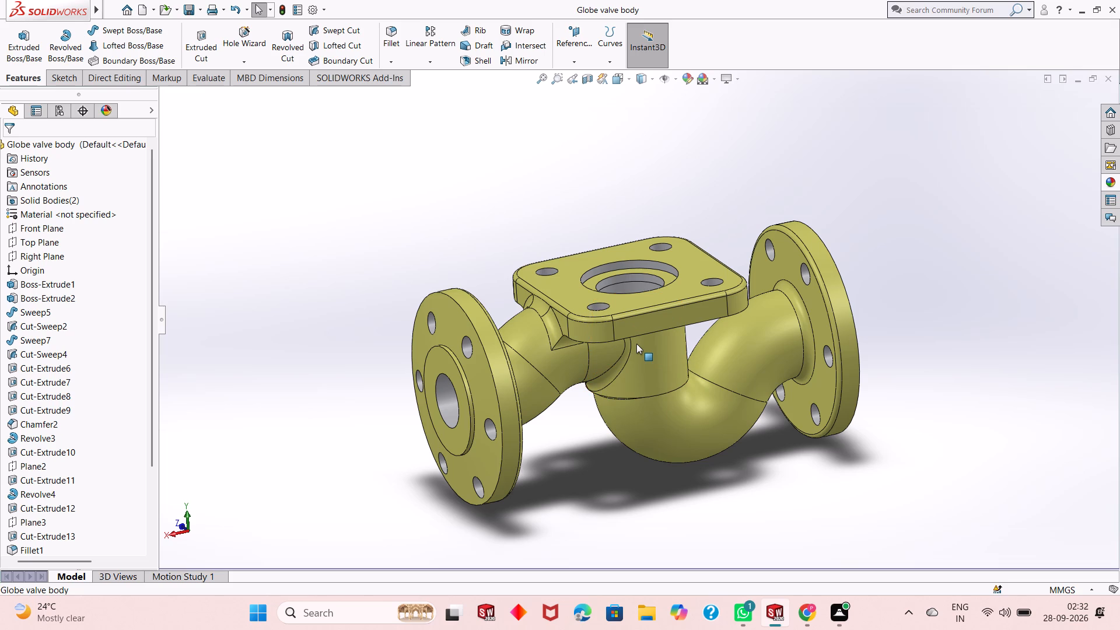
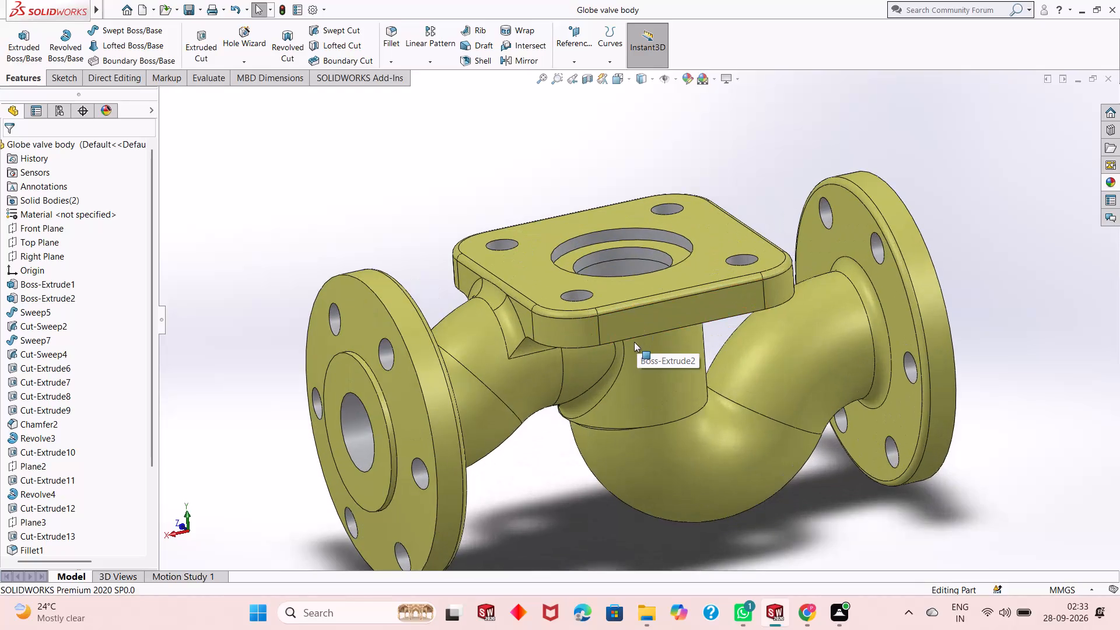
Save the globe valve body part again with the whole valve body in view.
{"action": "scroll", "coordinate": [634, 342], "scroll_direction": "up", "scroll_amount": 2}
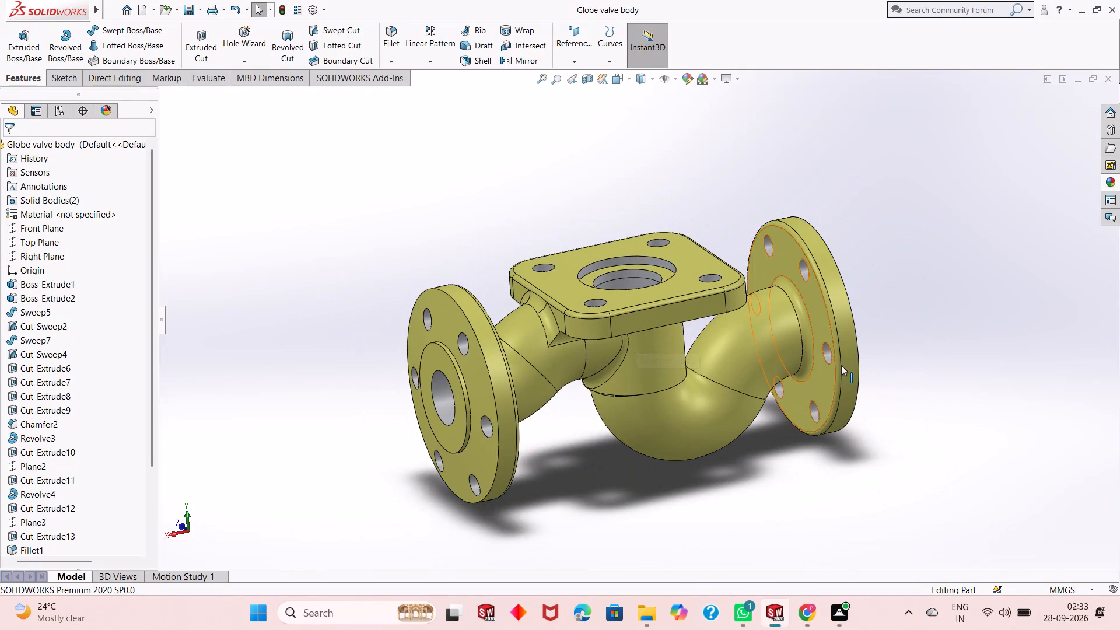
{"action": "key", "text": "ctrl+s"}
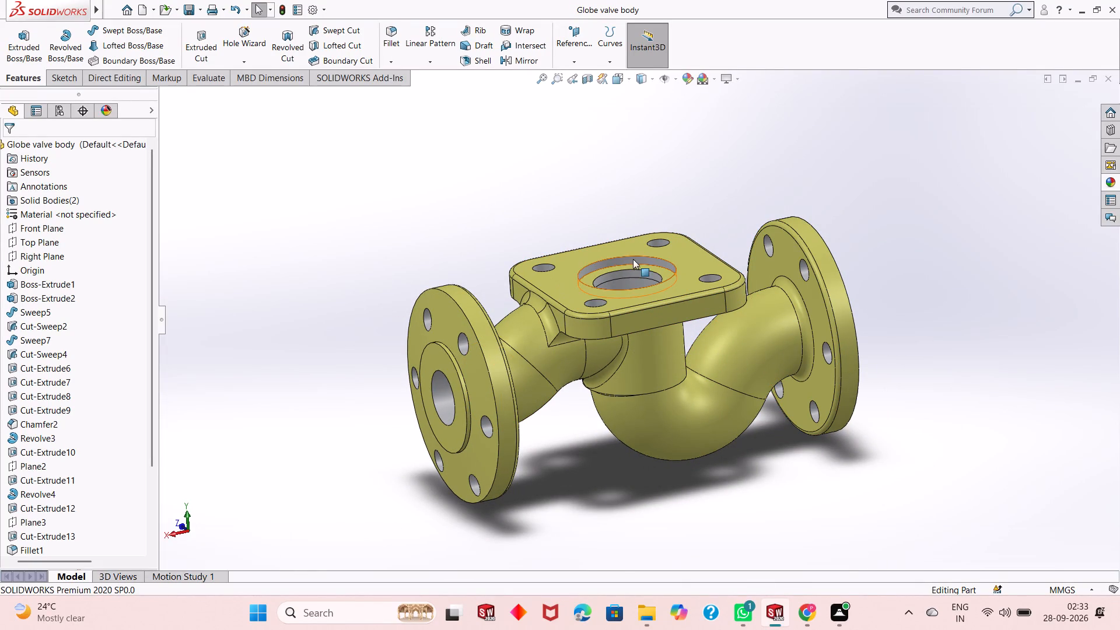
Save a copy of the model as an Adobe PDF named Globe valve body in the Downloads folder.
{"action": "left_click", "coordinate": [201, 9]}
{"action": "left_click", "coordinate": [215, 38]}
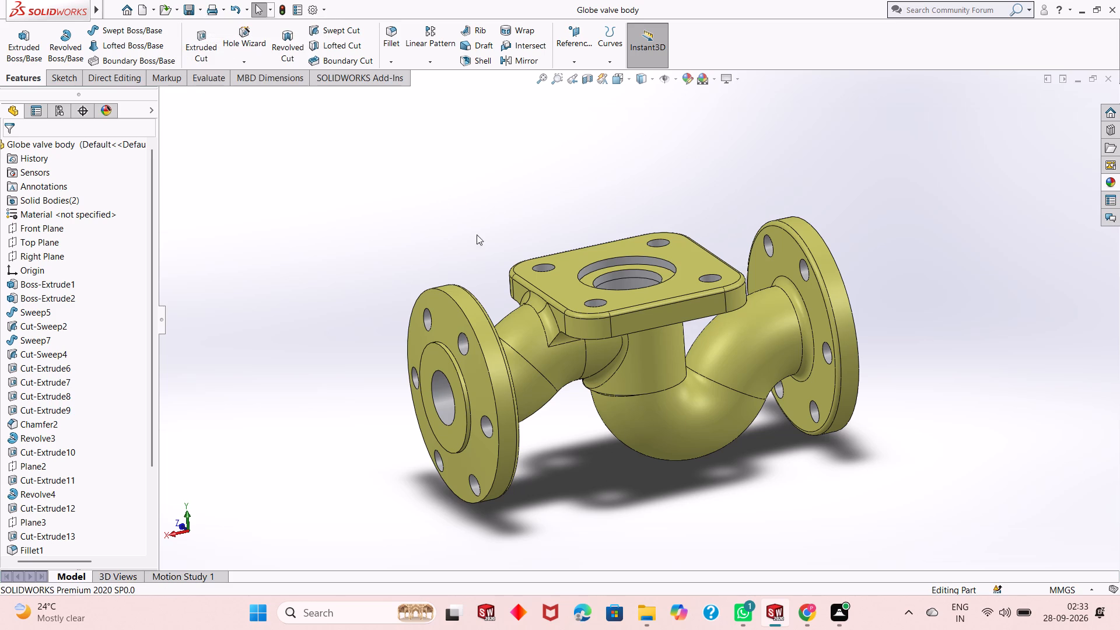
{"action": "left_click", "coordinate": [526, 322]}
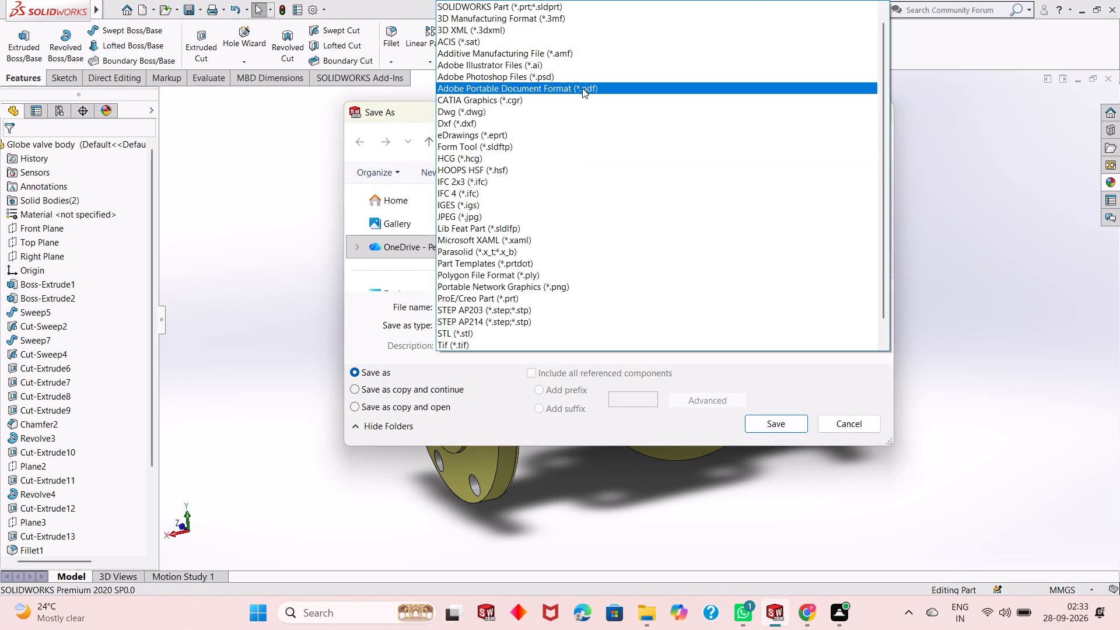
{"action": "left_click", "coordinate": [584, 87]}
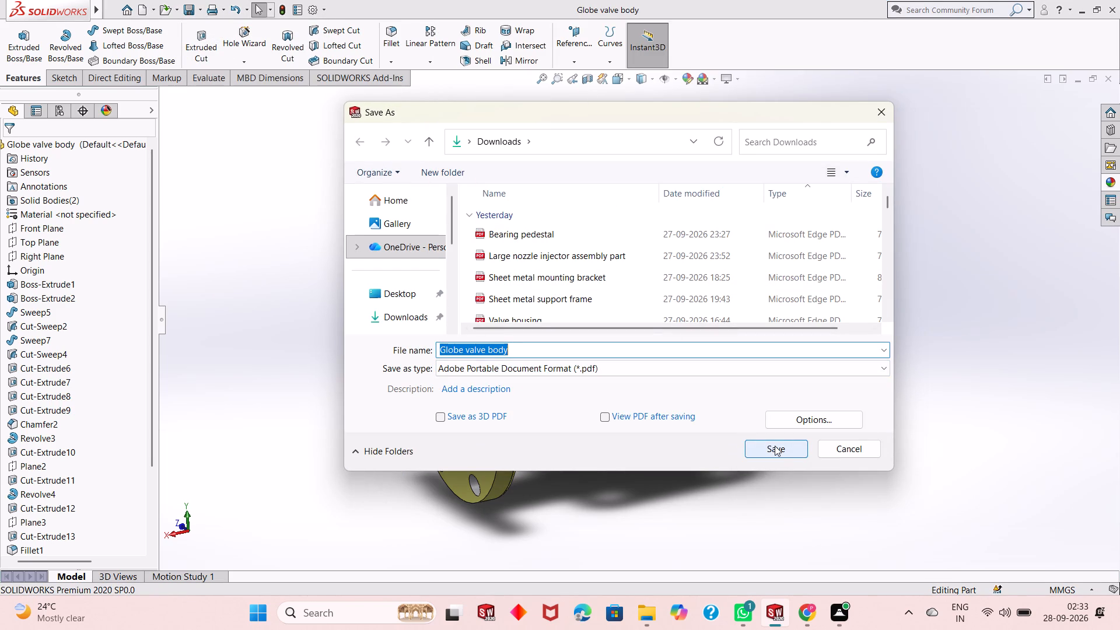
{"action": "left_click", "coordinate": [775, 446]}
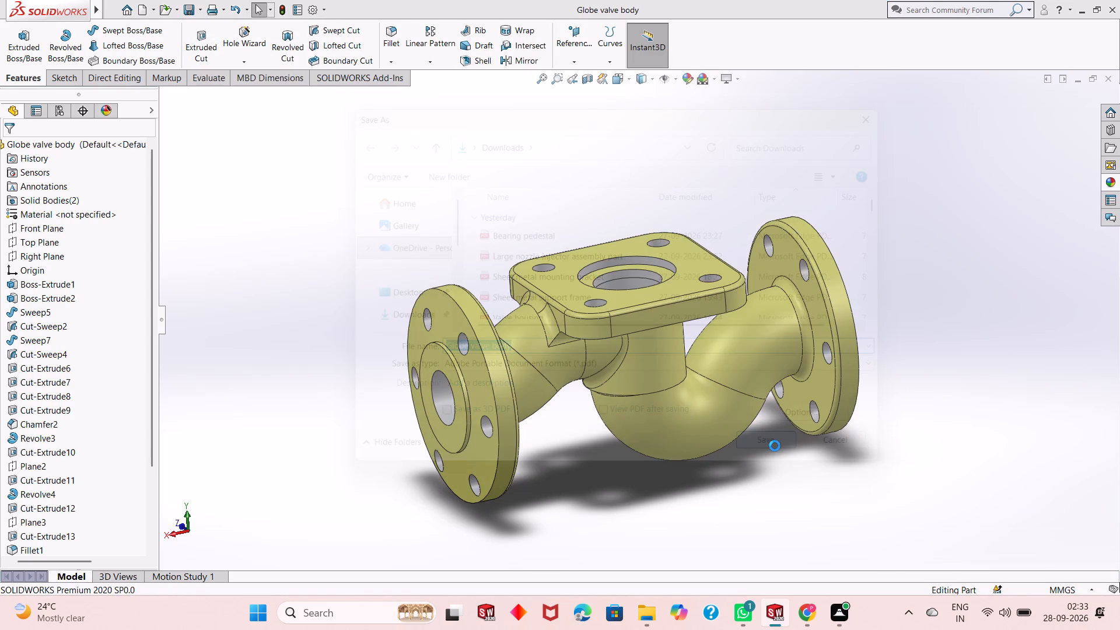